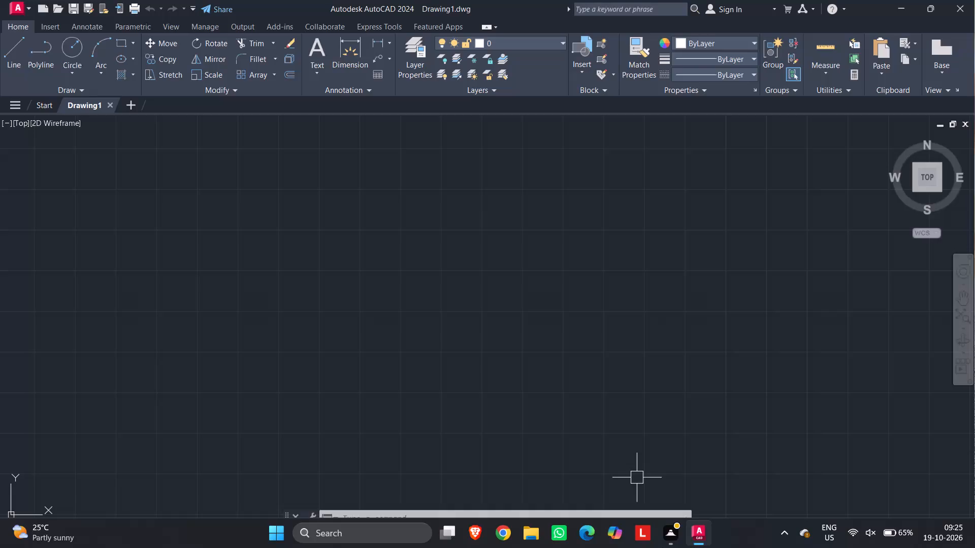
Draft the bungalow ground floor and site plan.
Turn on command log file recording with LOGFILEON.
text(lo)
key(g)
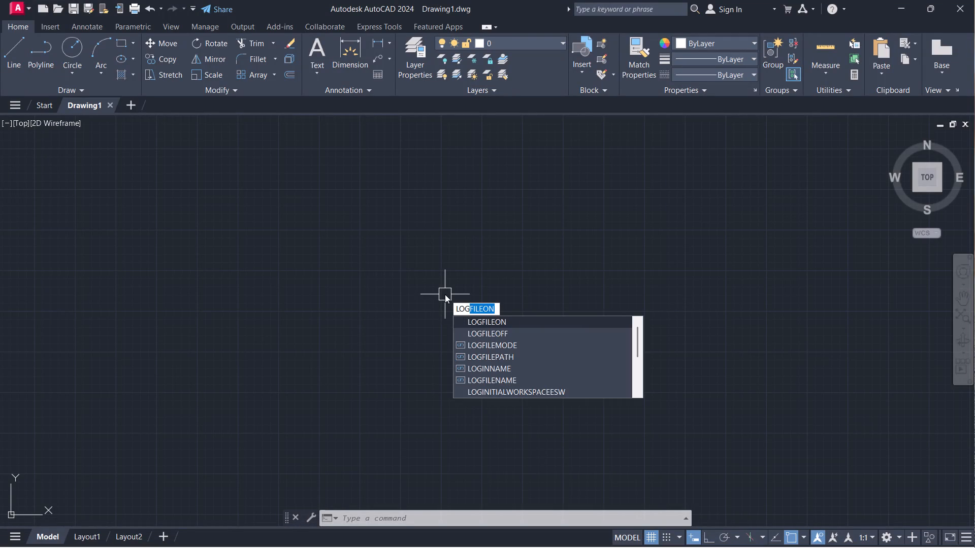
key(Down)
key(Up)
key(Return)
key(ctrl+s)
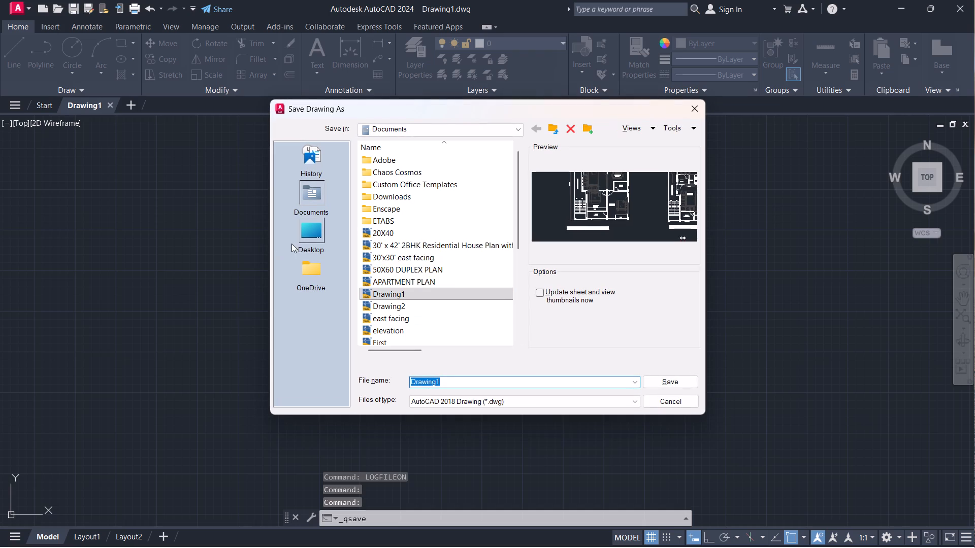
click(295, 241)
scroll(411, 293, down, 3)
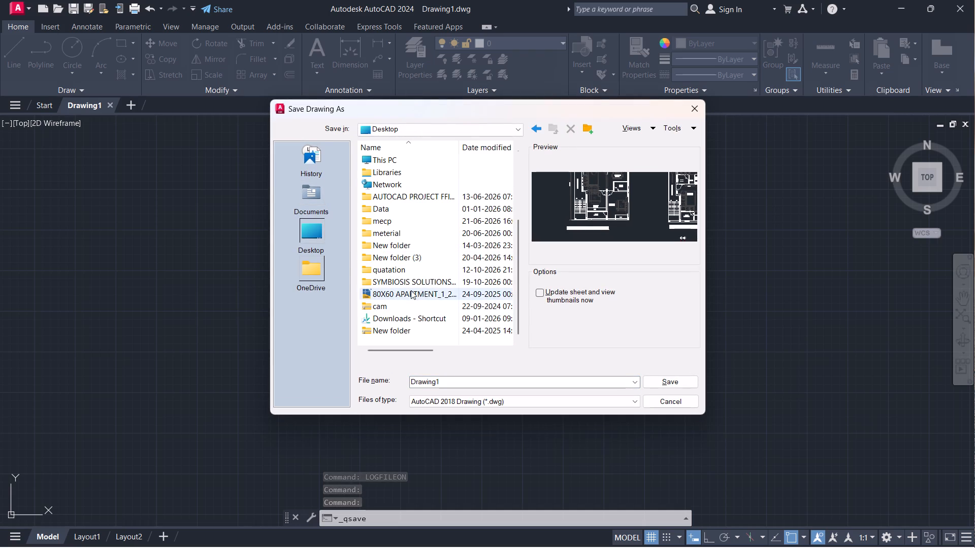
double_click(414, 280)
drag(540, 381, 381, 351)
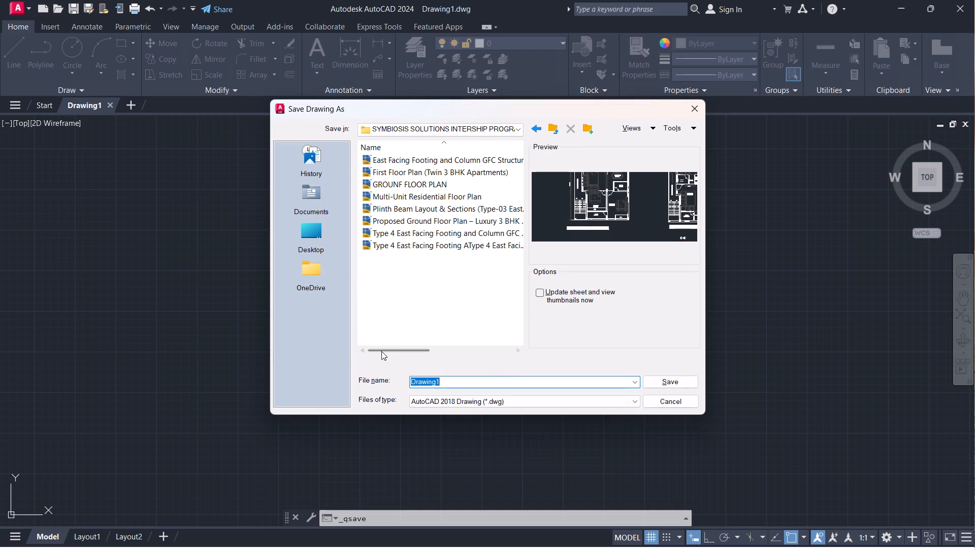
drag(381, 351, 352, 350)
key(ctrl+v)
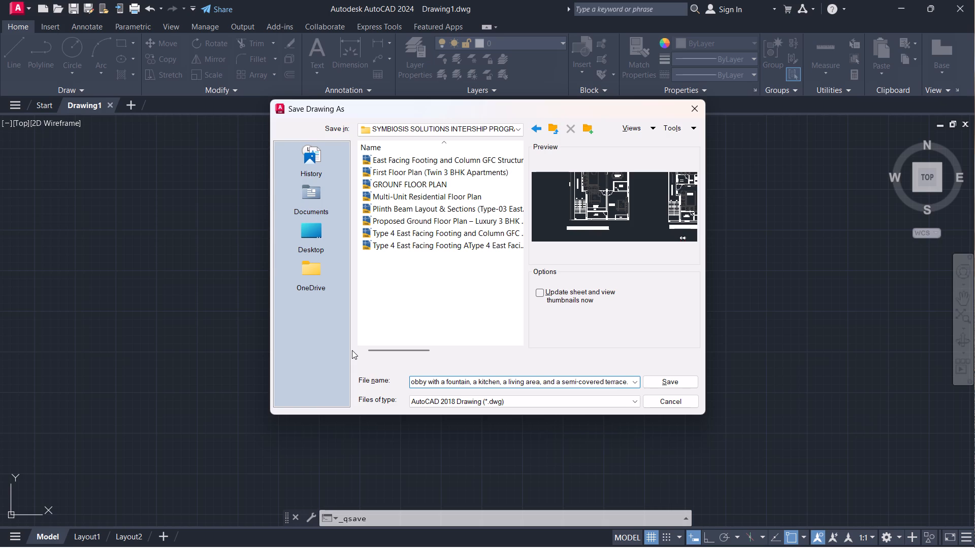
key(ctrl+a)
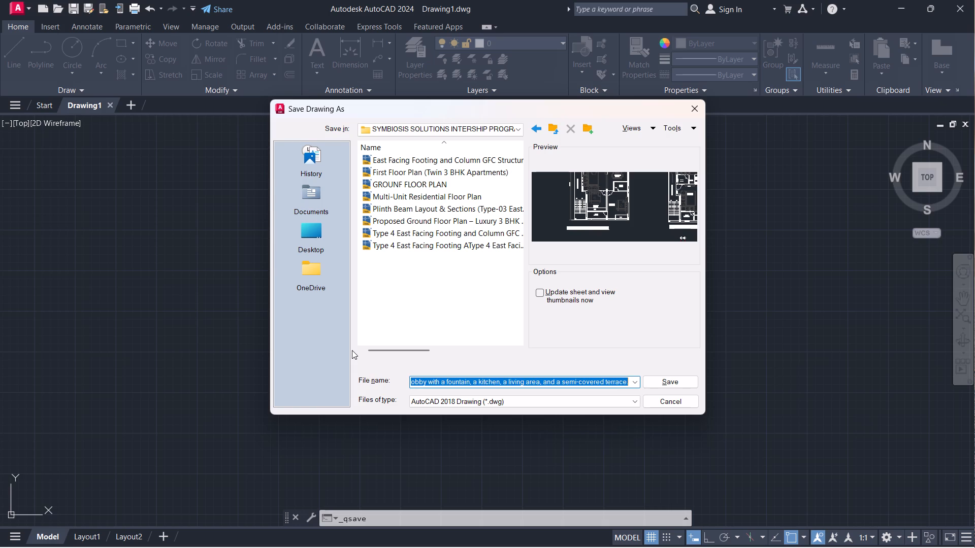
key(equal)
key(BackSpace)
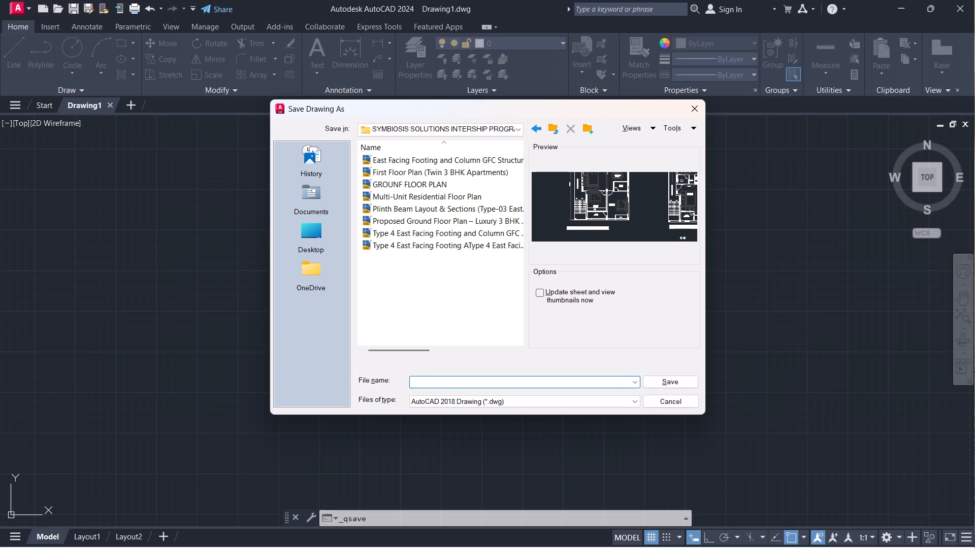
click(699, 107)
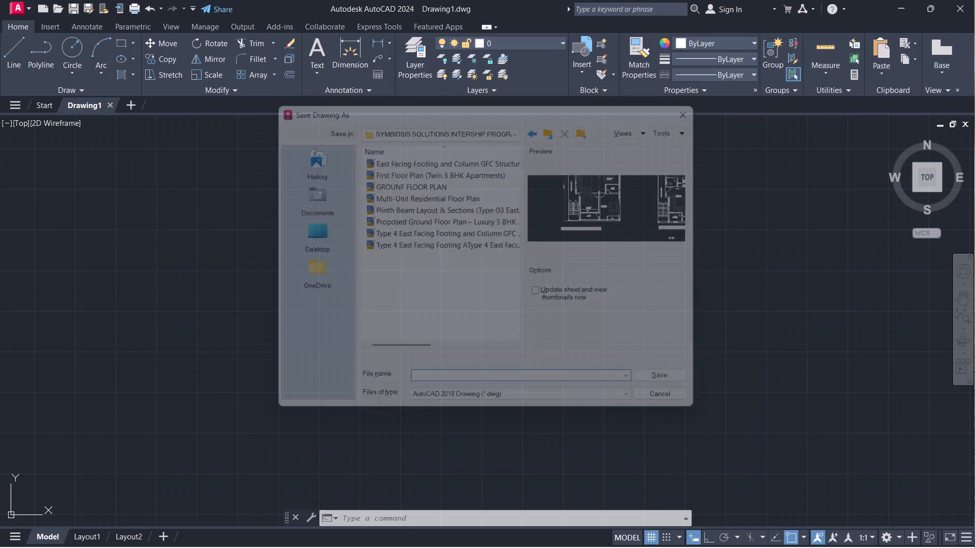
Switch to the Gemini chat in the Brave browser and copy the heading "Bungalow Ground Floor Architectural Plan".
key(alt+Tab)
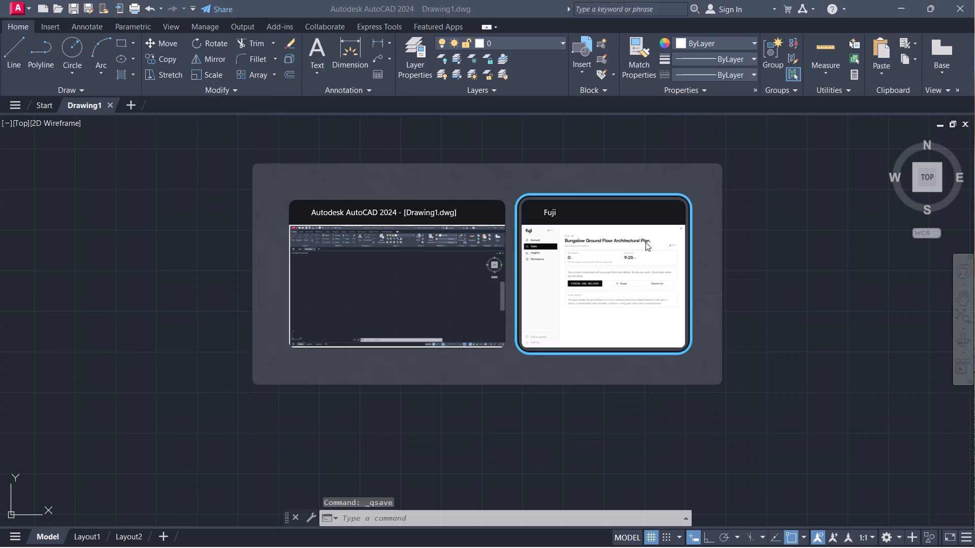
key(alt+Tab)
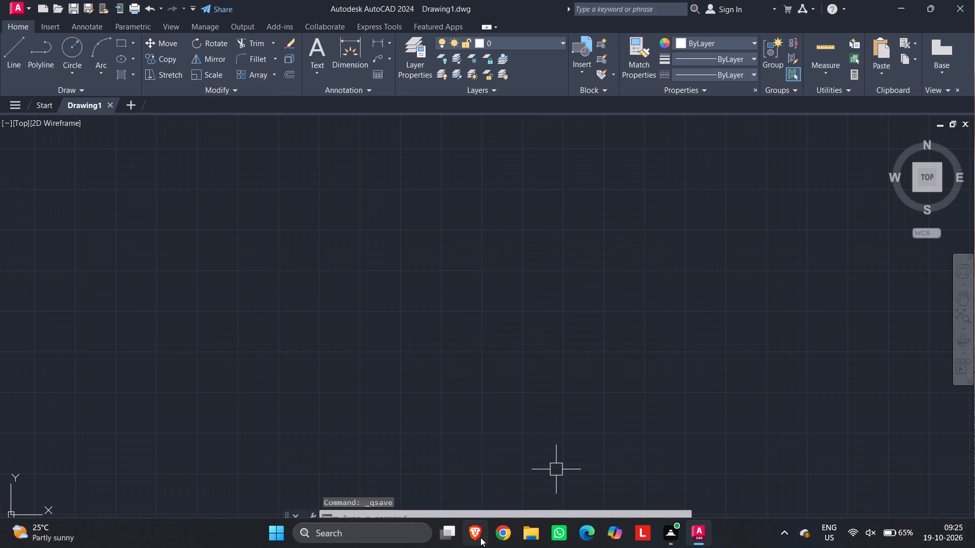
click(480, 537)
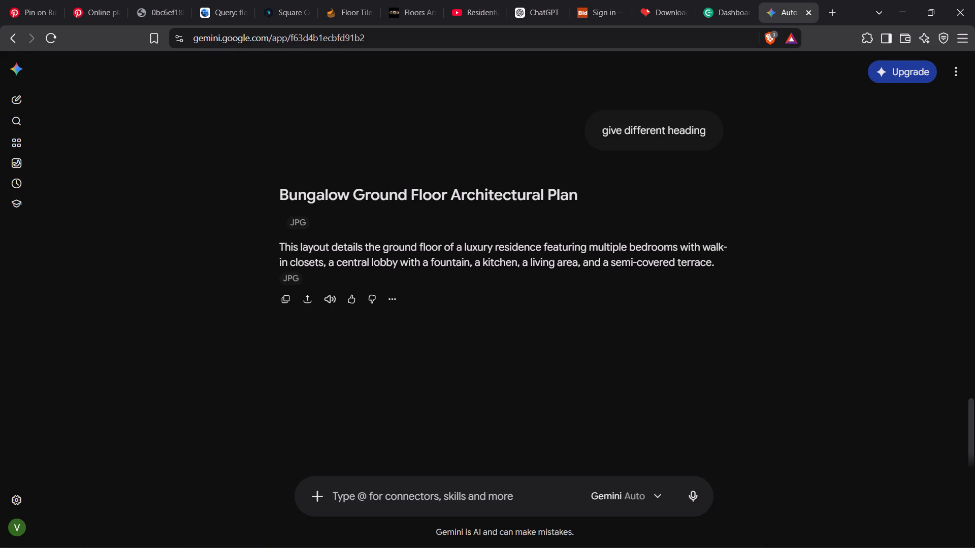
drag(277, 194, 579, 190)
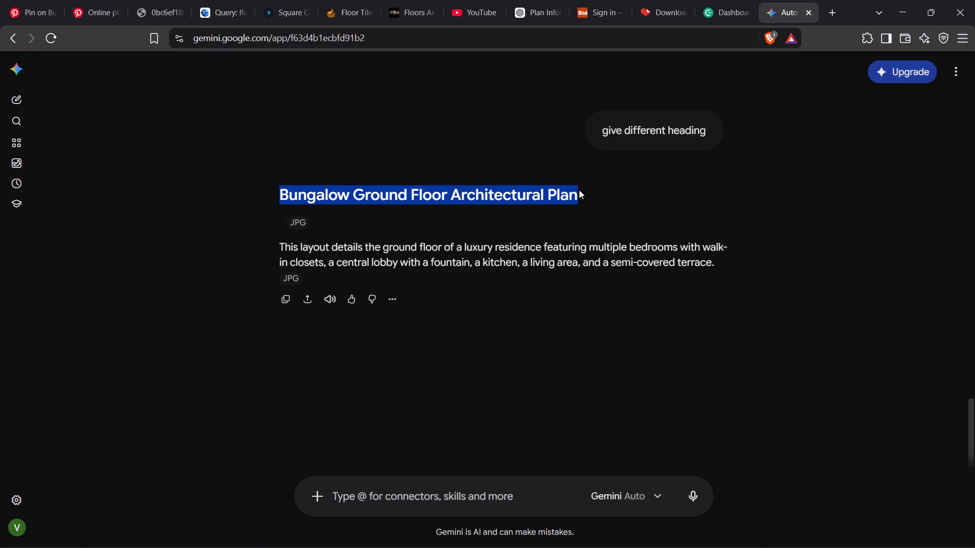
key(ctrl+c)
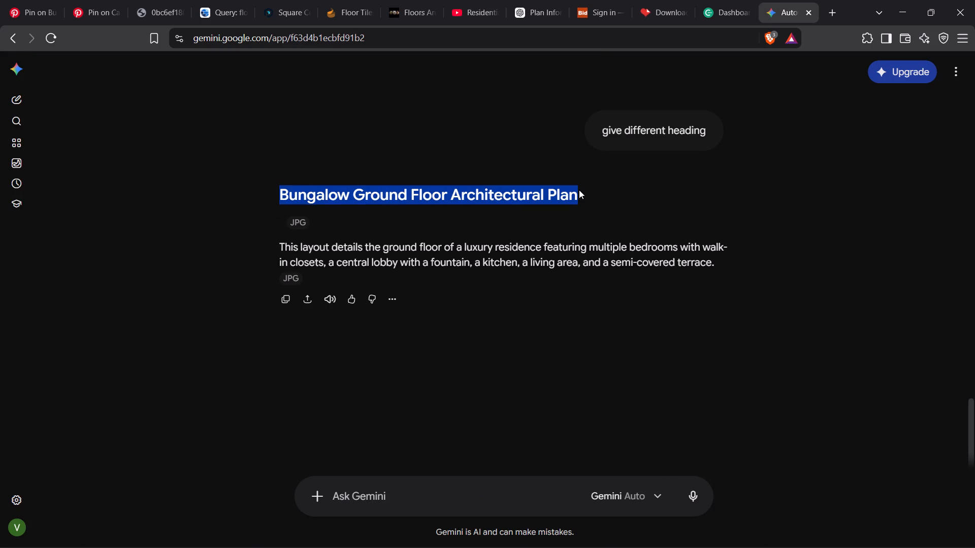
Back in AutoCAD, save the drawing as "Bungalow Ground Floor Architectural Plan" in the SYMBIOSIS SOLUTIONS internship folder on the Desktop.
key(alt+Tab)
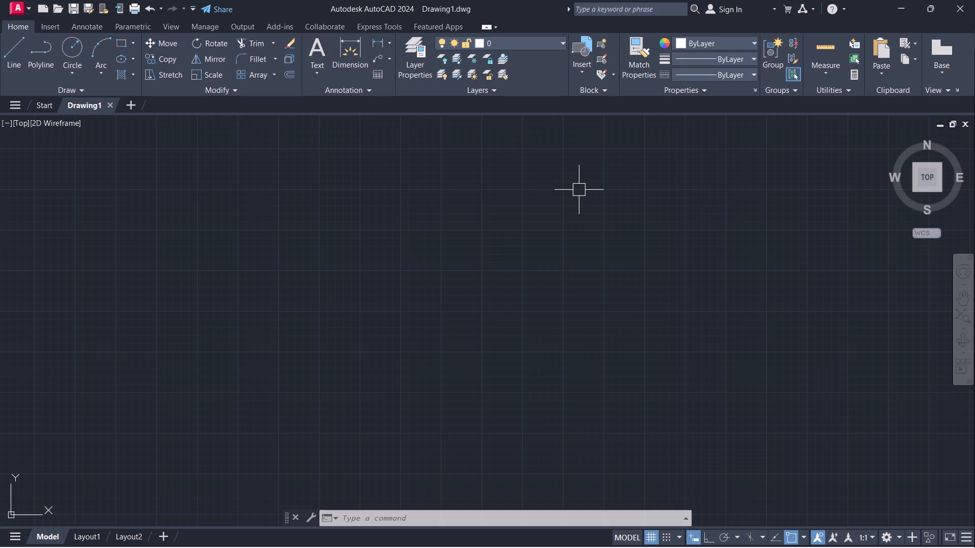
key(ctrl+s)
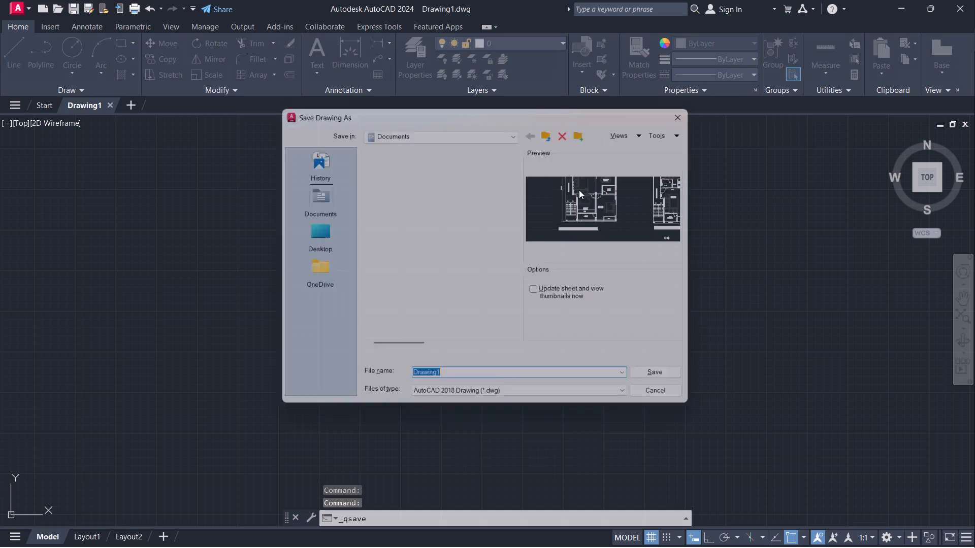
click(311, 265)
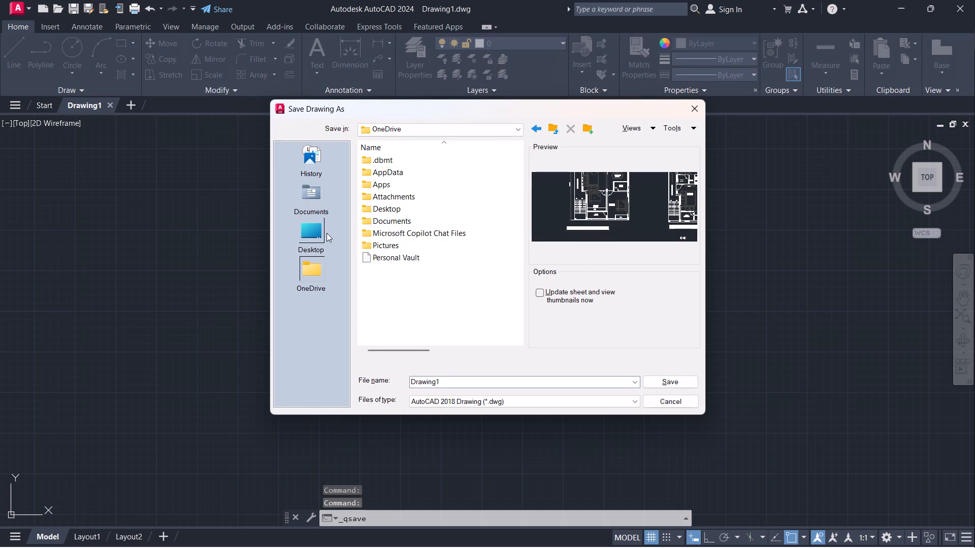
click(315, 233)
scroll(436, 295, down, 5)
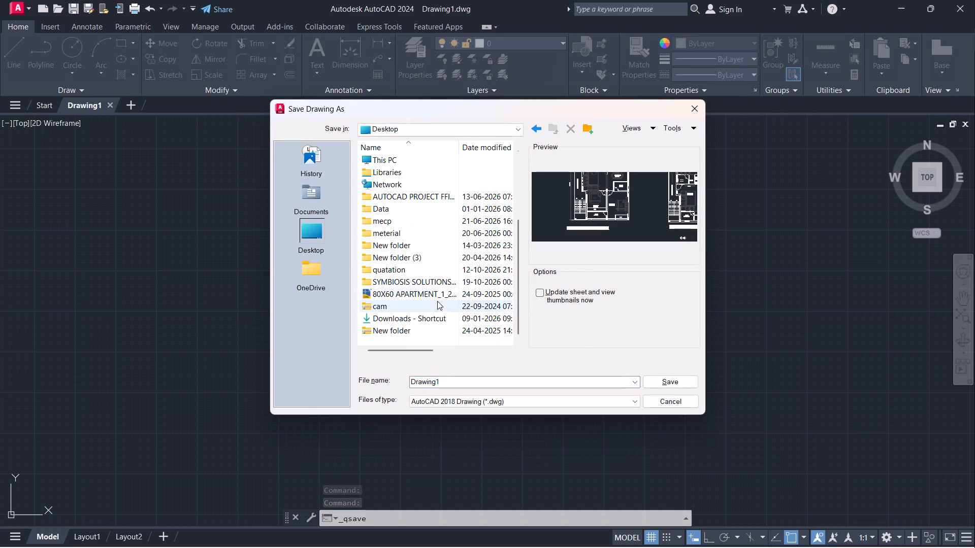
double_click(437, 285)
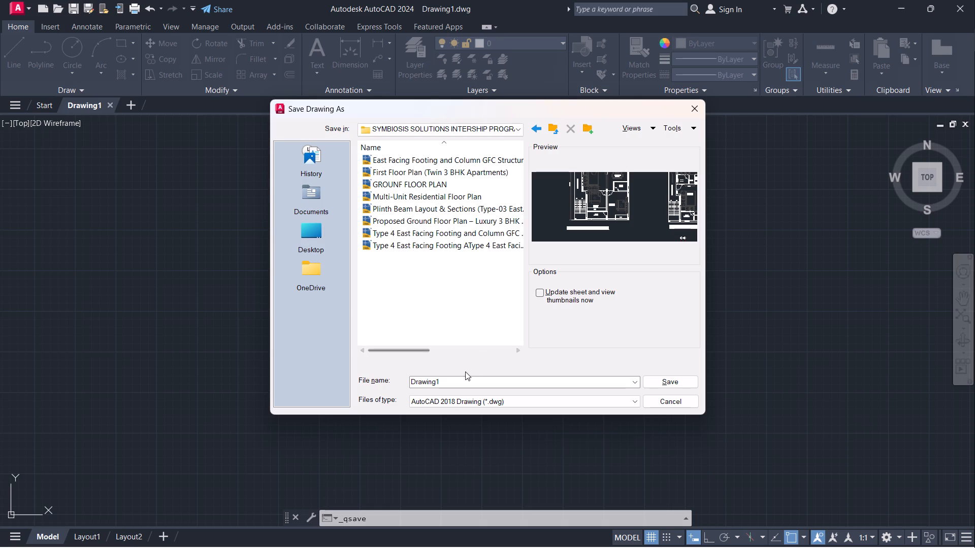
drag(461, 383, 408, 376)
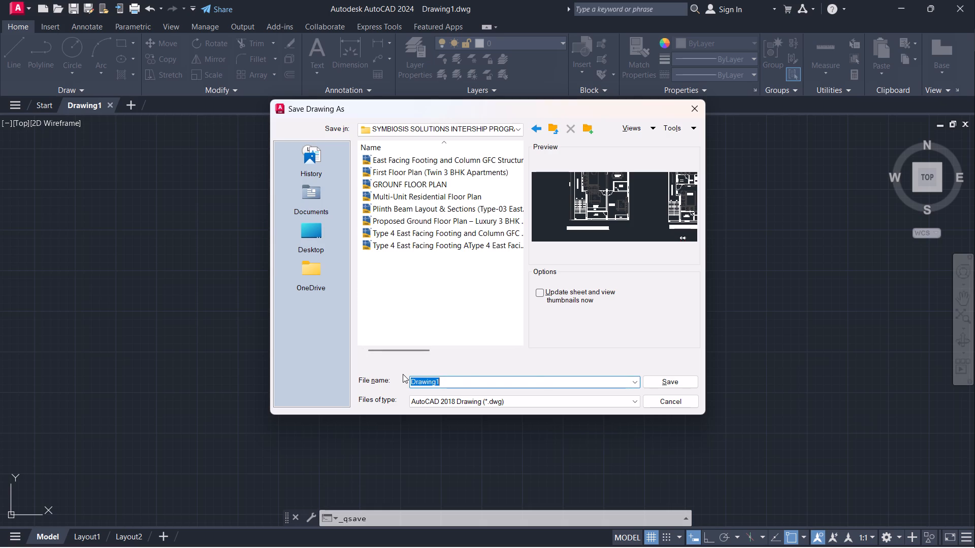
key(ctrl+v)
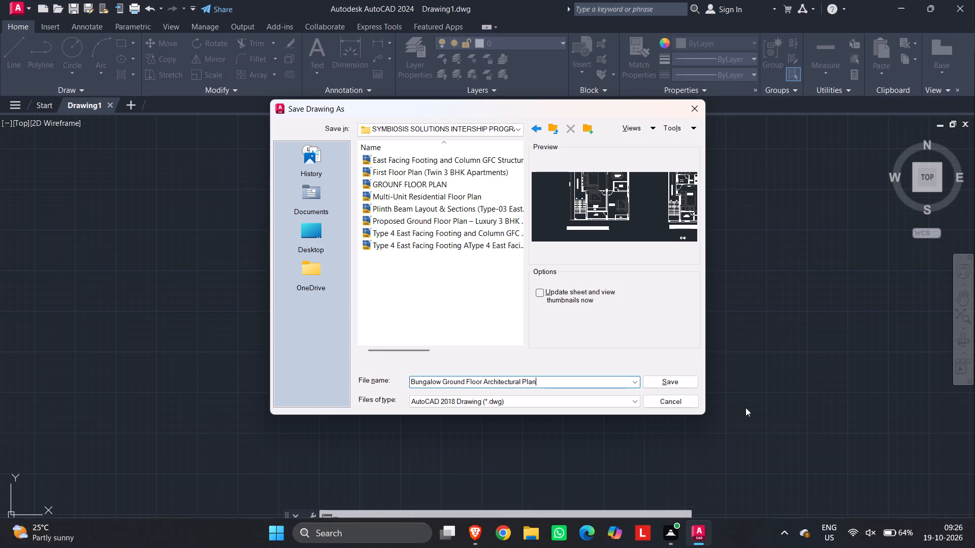
click(664, 378)
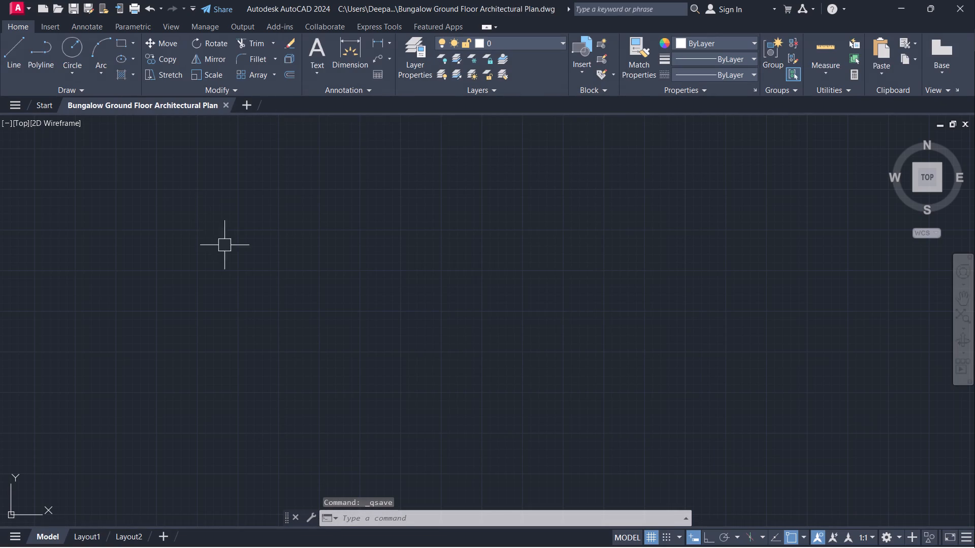
Switch to the Brave browser and close its window.
text(un)
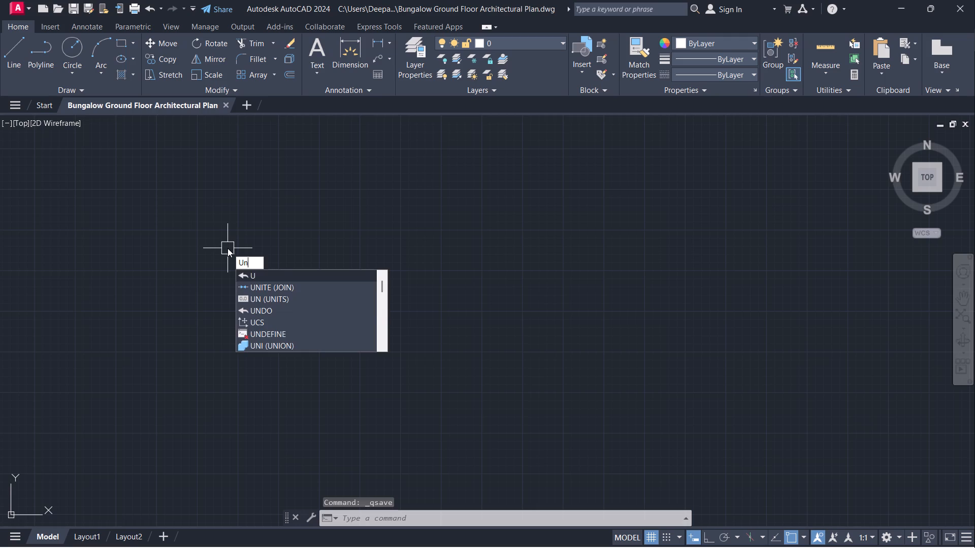
key(Escape)
key(alt+Tab)
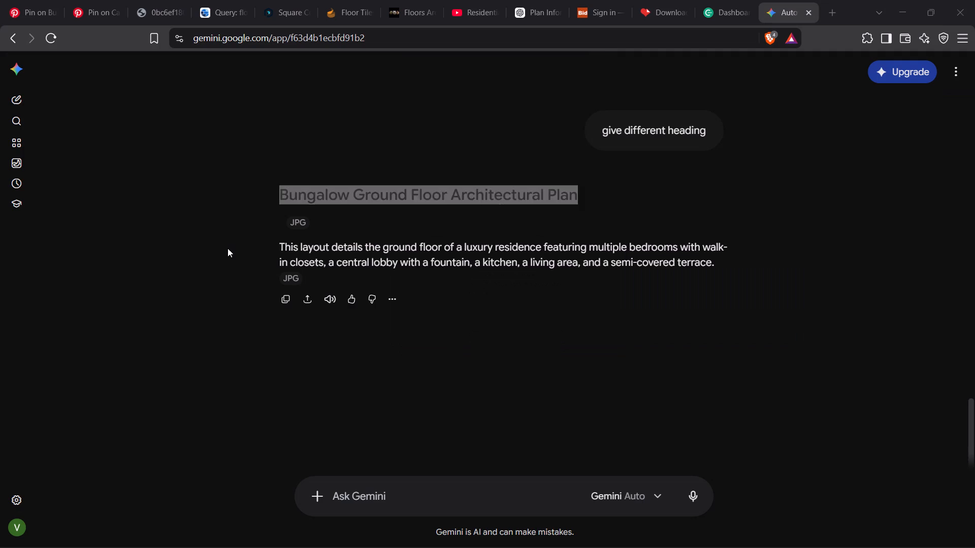
key(alt+F4)
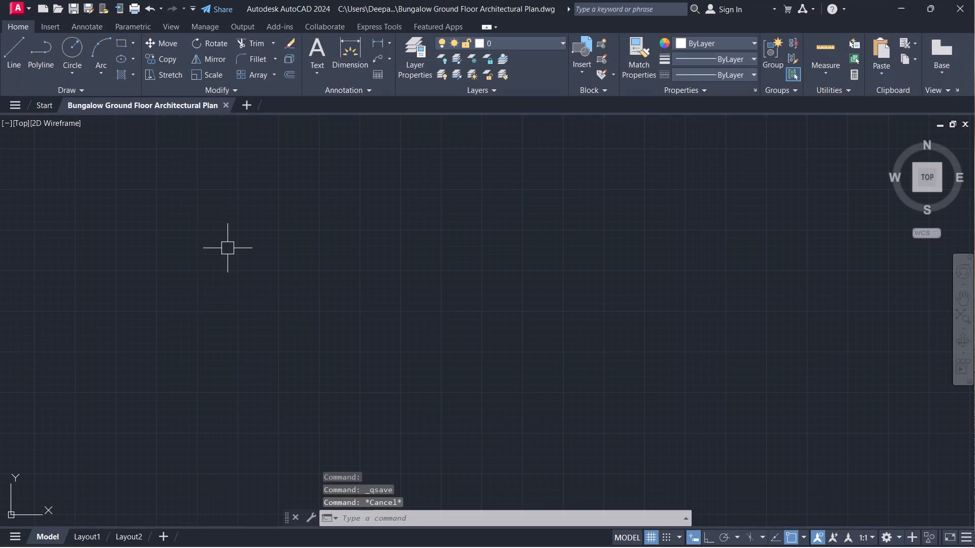
Configure the drawing units to Engineering length type with 0'-0.0" precision and an insertion scale of Inches.
text(un)
key(space)
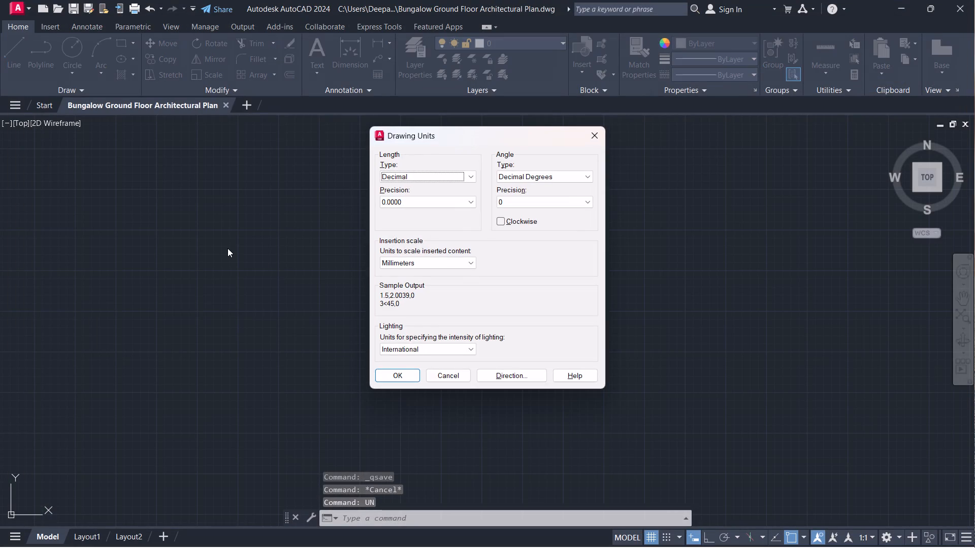
key(Tab)
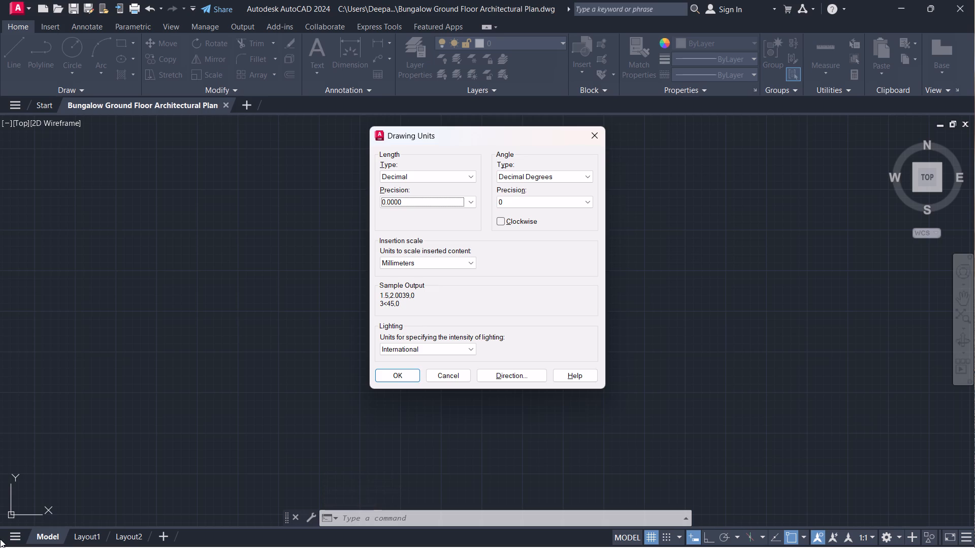
key(Tab)
key(Tab)
key(Tab)
key(Tab)
key(Tab)
key(Tab)
key(Tab)
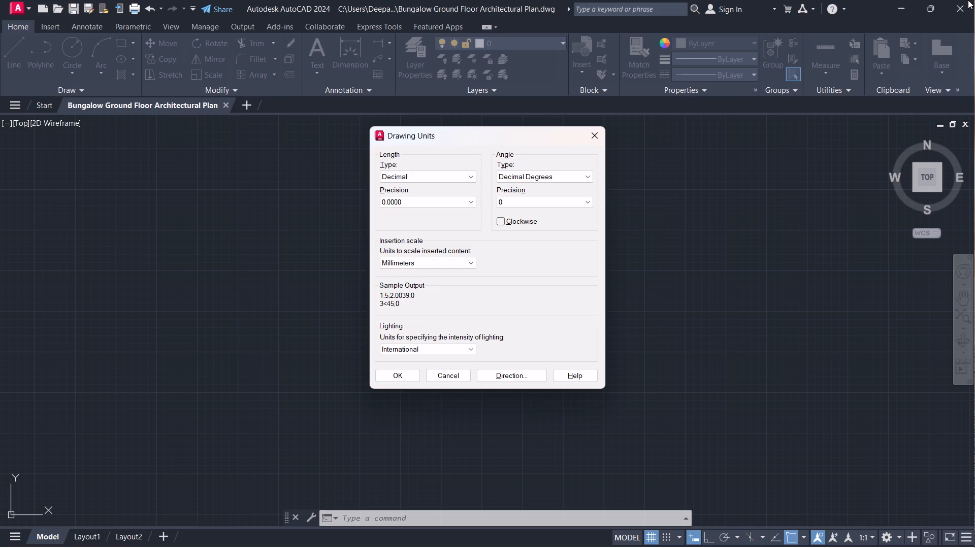
key(Tab)
key(Tab)
key(Tab)
key(Tab)
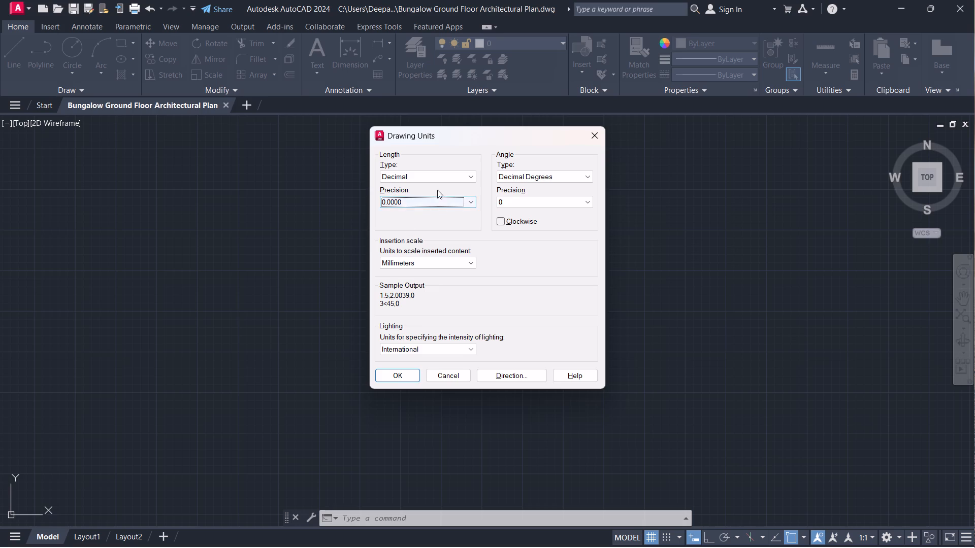
click(436, 204)
click(420, 218)
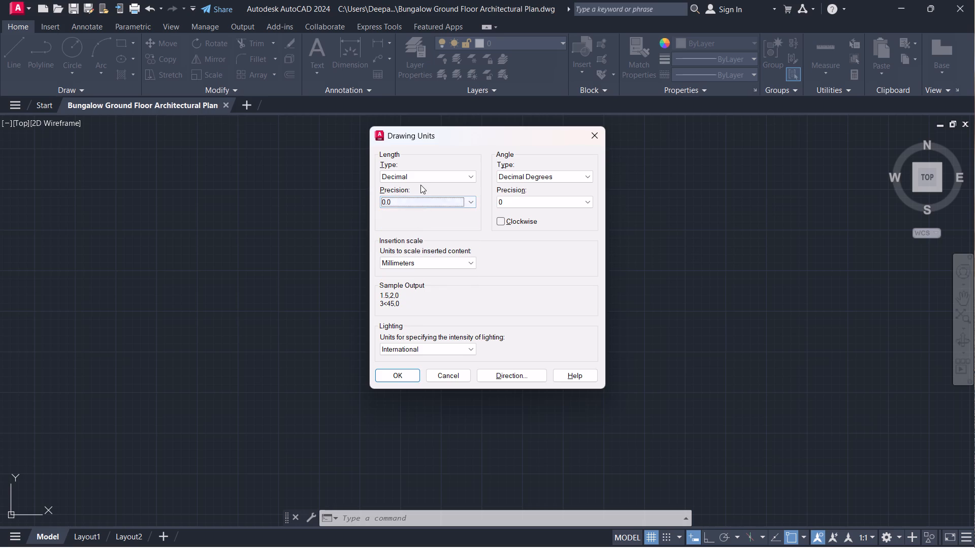
click(420, 182)
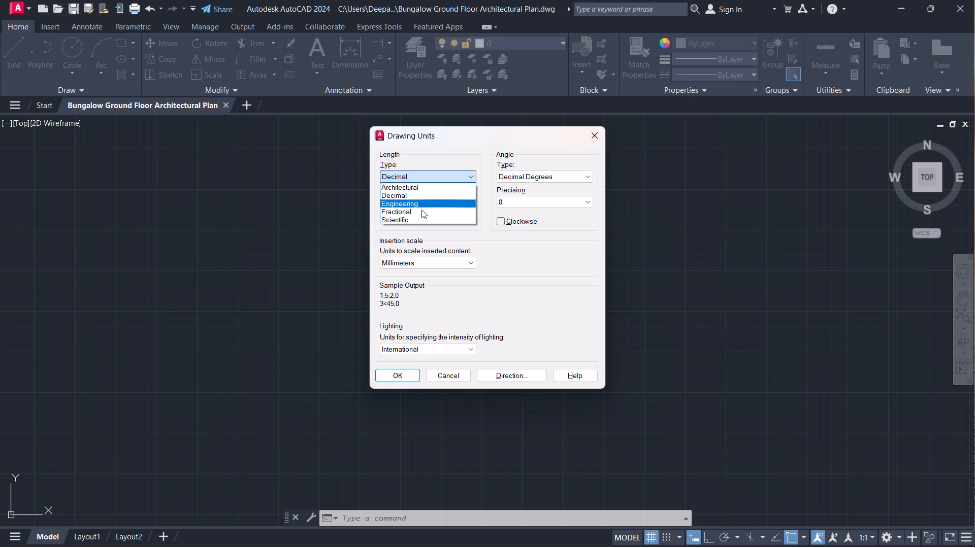
click(424, 204)
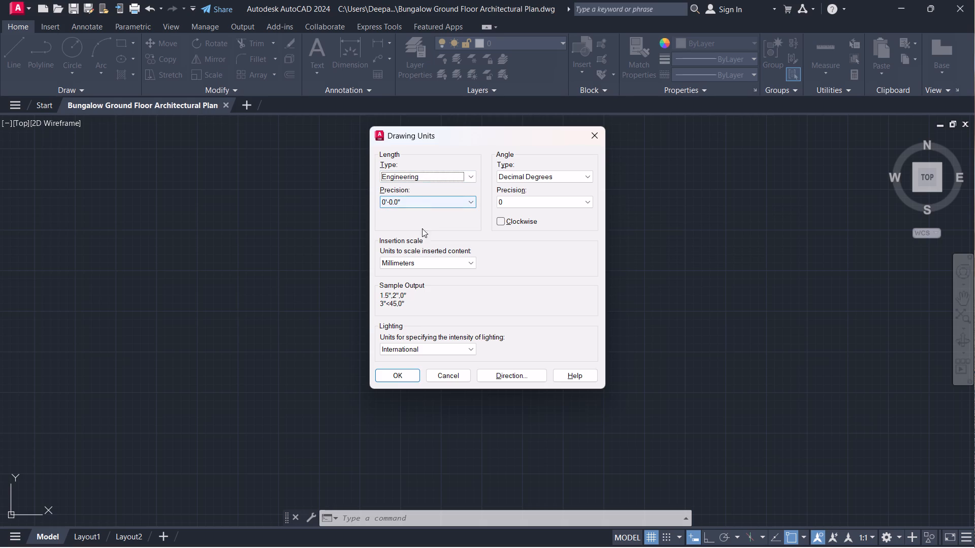
click(426, 257)
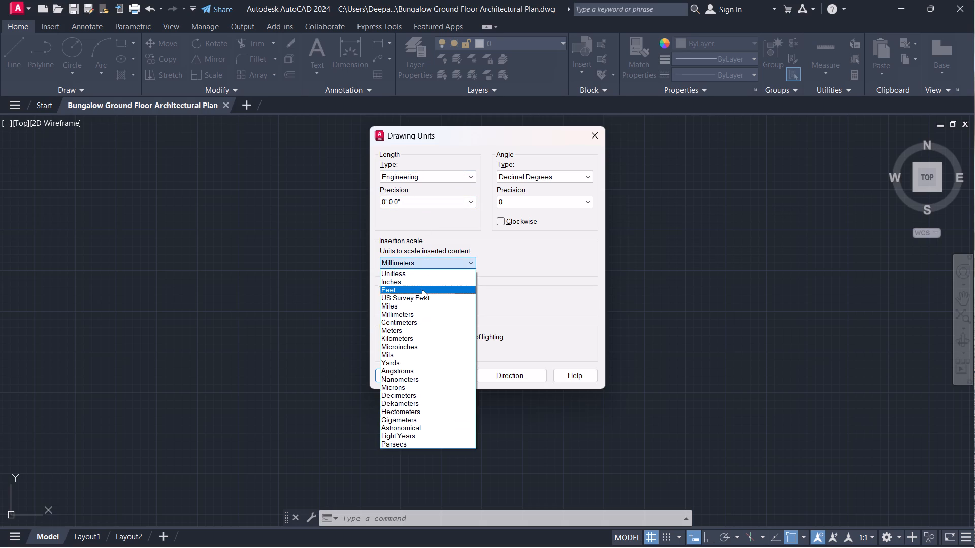
click(425, 284)
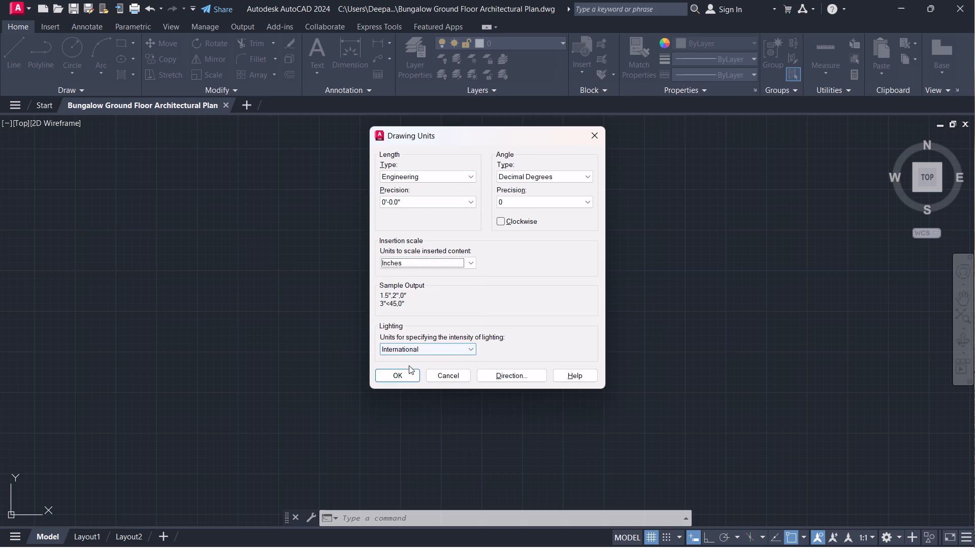
click(408, 368)
click(406, 371)
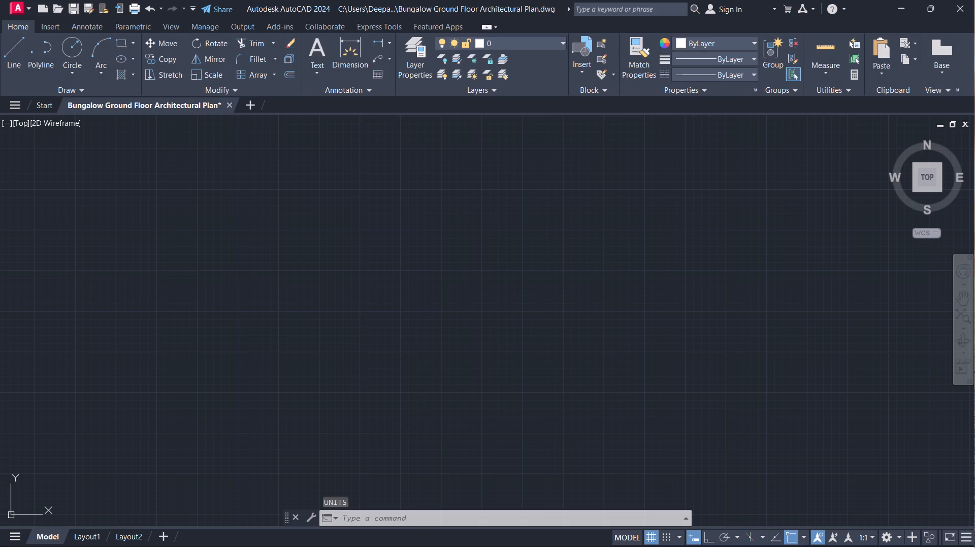
Modify the ISO-25 dimension style, setting its arrow size to 8".
text(d)
key(space)
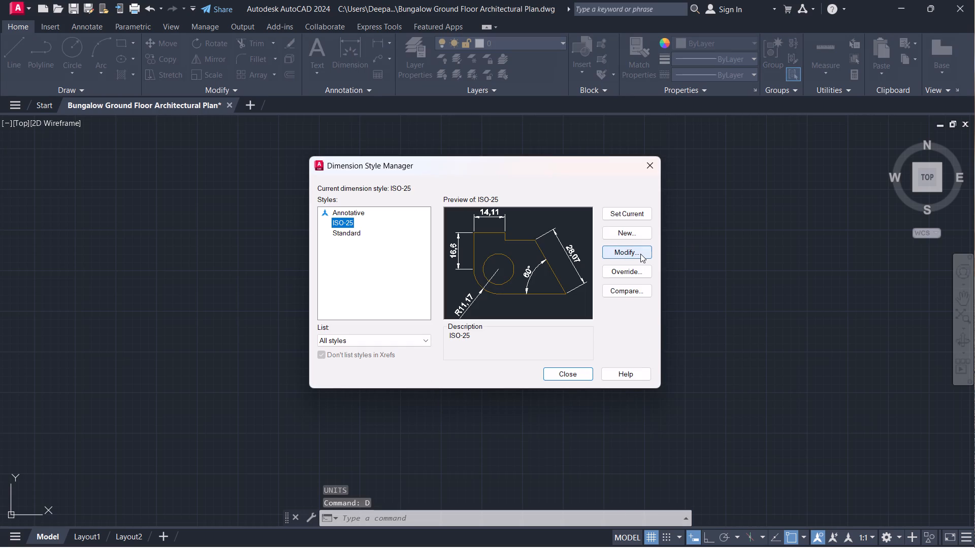
click(640, 254)
key(F2)
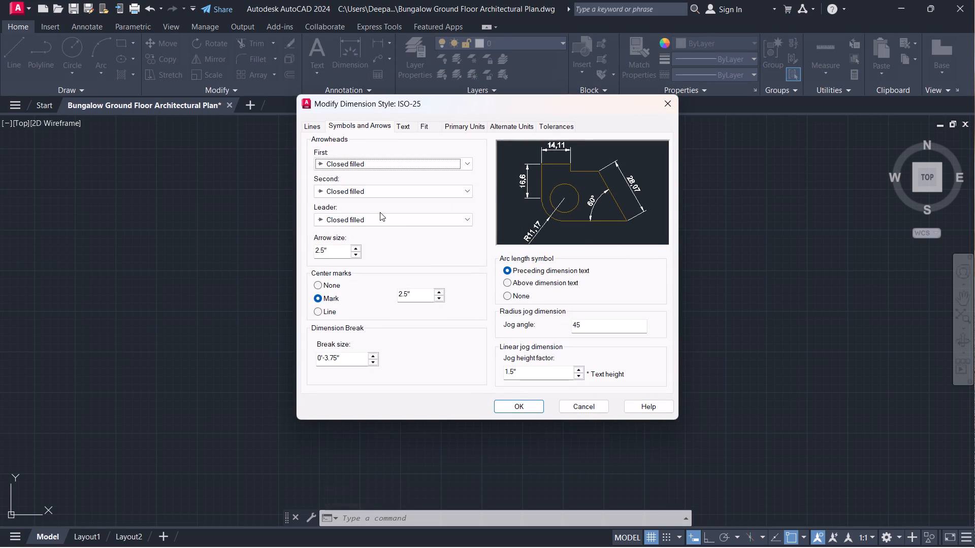
click(380, 170)
drag(334, 254, 281, 247)
text(8+)
key(Return)
key(Return)
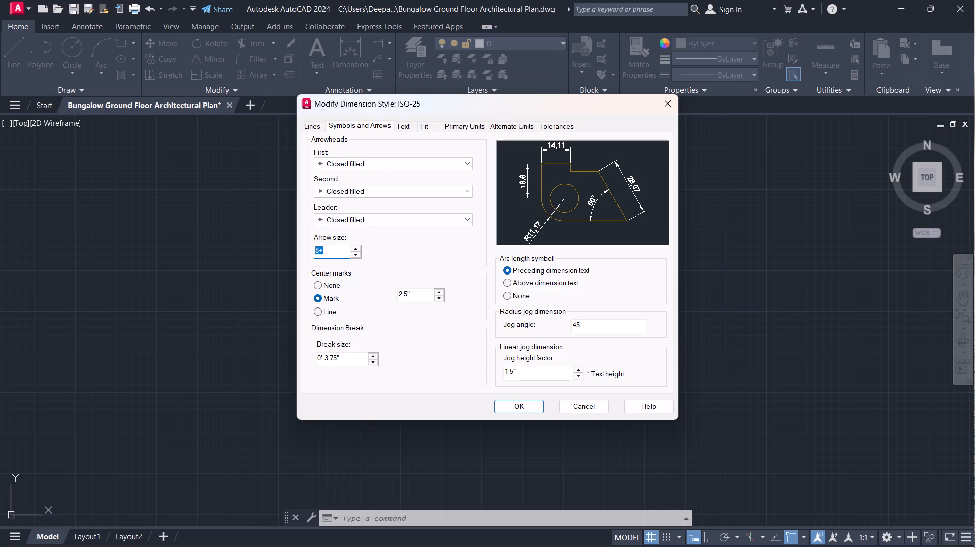
key(8)
key(Return)
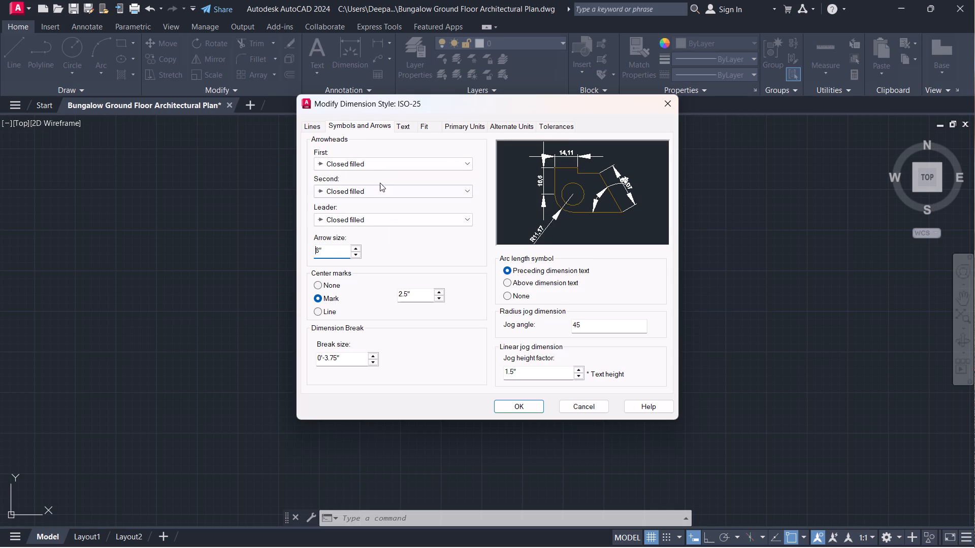
Set the ISO-25 dimension text height to 8" and the text alignment to Horizontal.
click(425, 125)
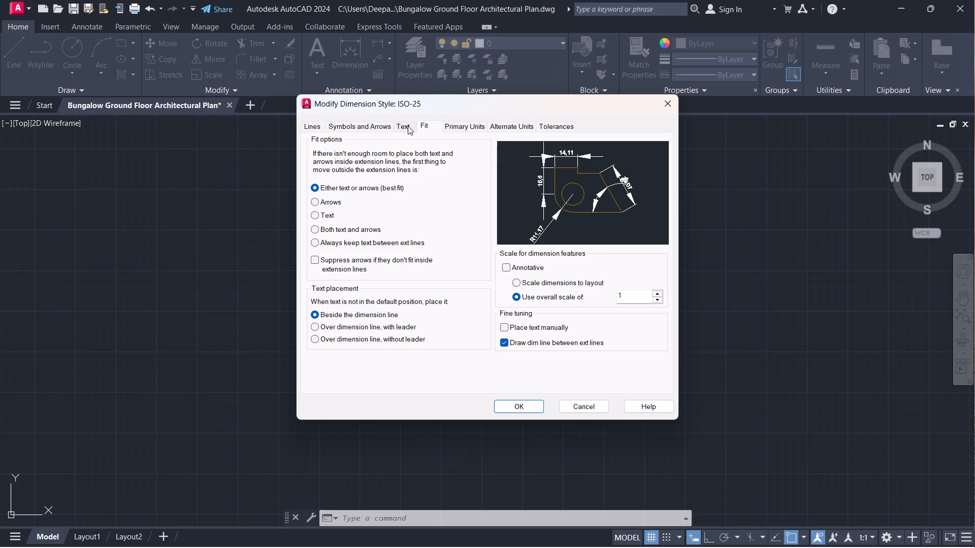
click(408, 126)
drag(452, 217, 402, 217)
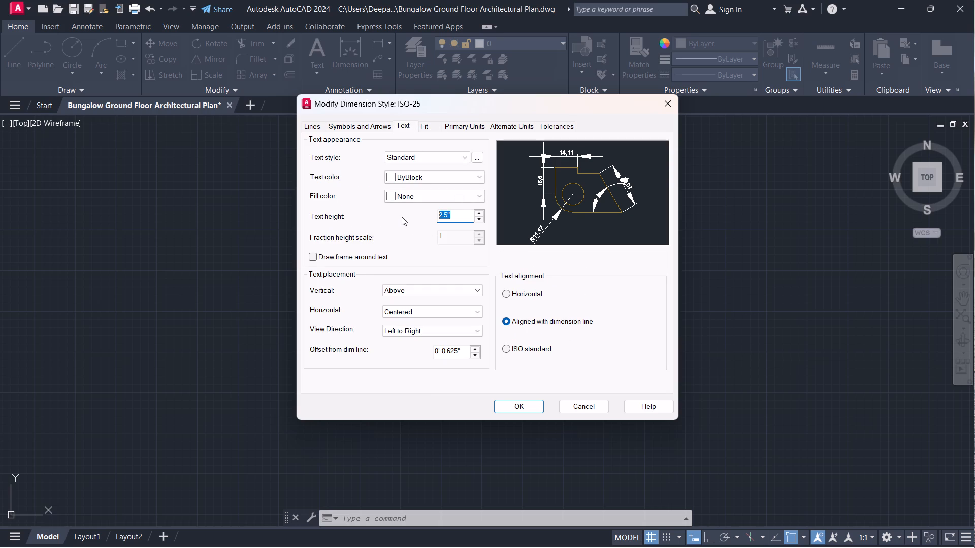
key(8)
key(Return)
click(507, 290)
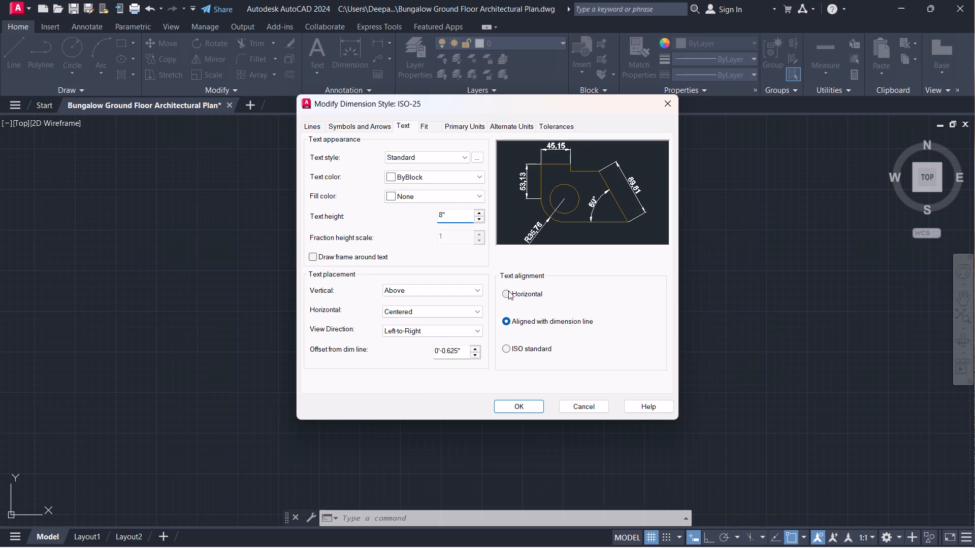
Set the ISO-25 primary units to Engineering format with 0'-0.0" precision and accept the style changes.
click(472, 127)
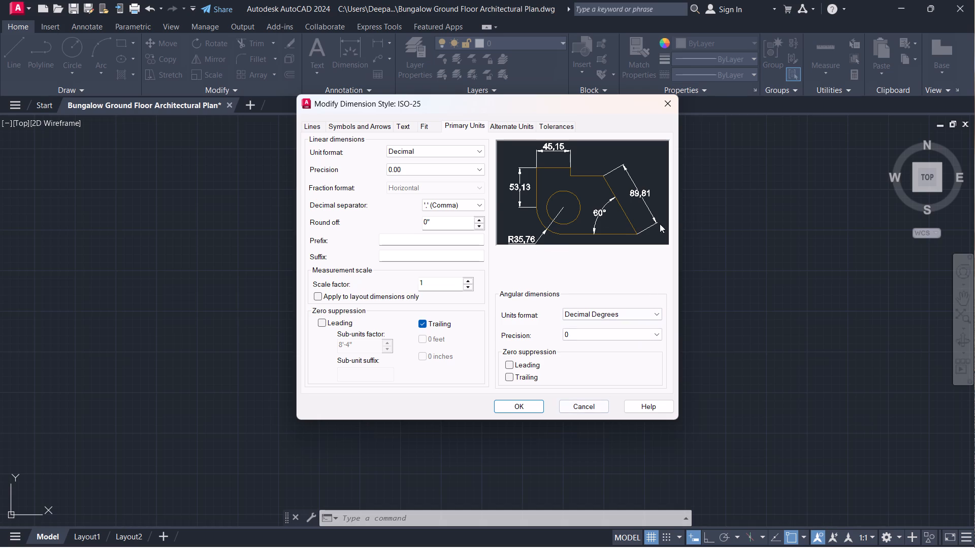
click(466, 157)
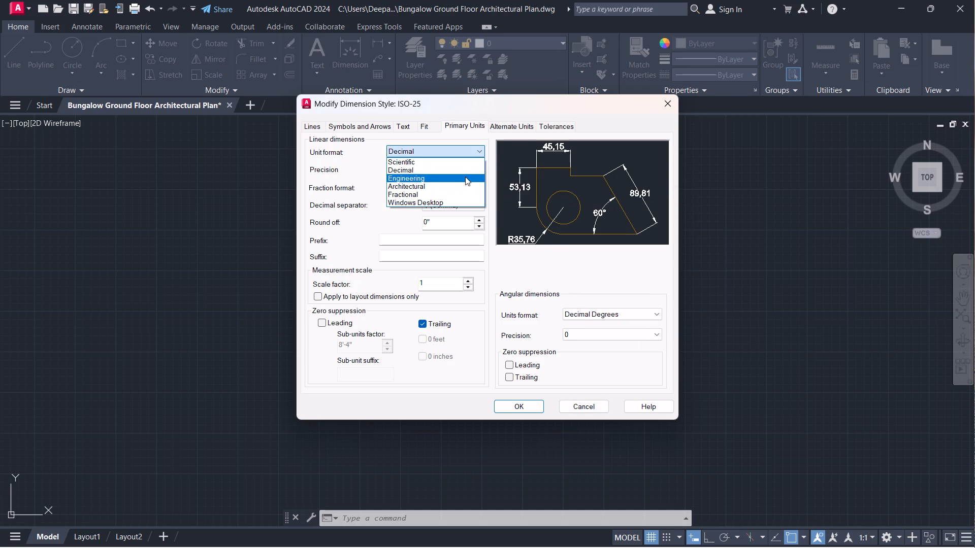
click(465, 177)
click(439, 174)
click(428, 186)
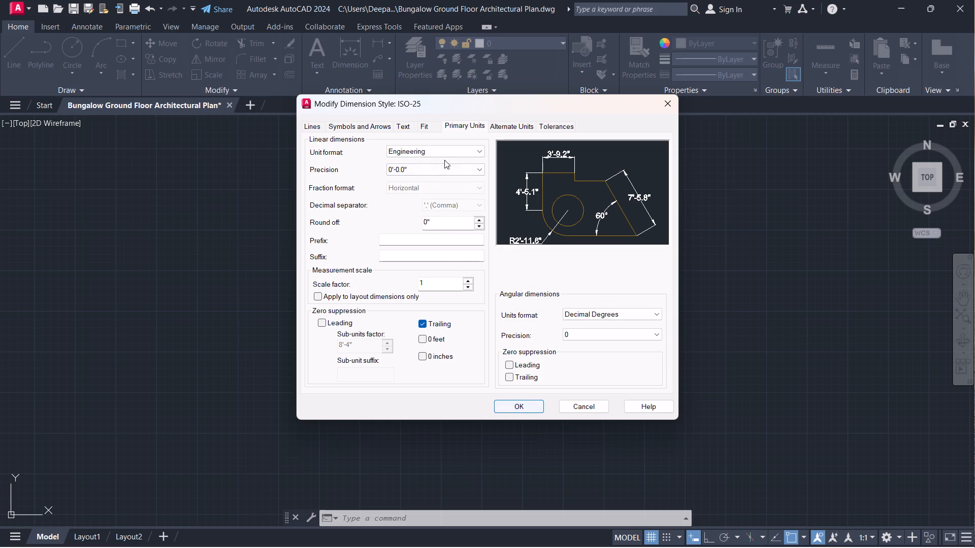
click(480, 122)
click(501, 126)
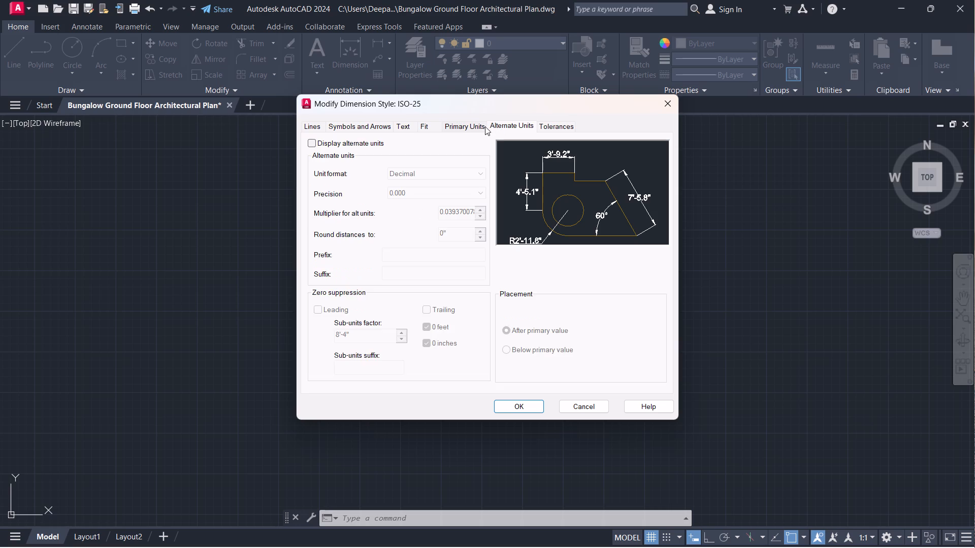
click(482, 125)
click(521, 405)
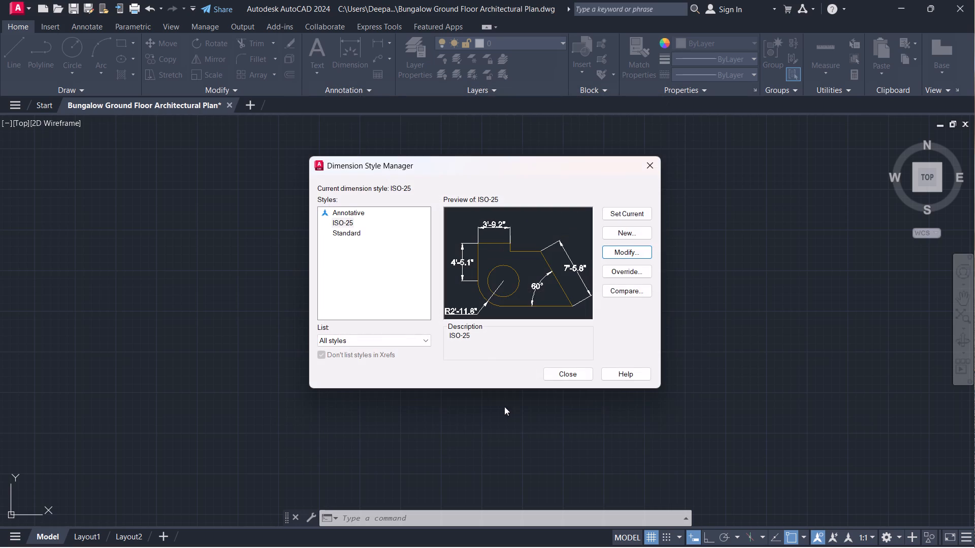
Make ISO-25 the current dimension style and close the Dimension Style Manager.
click(646, 210)
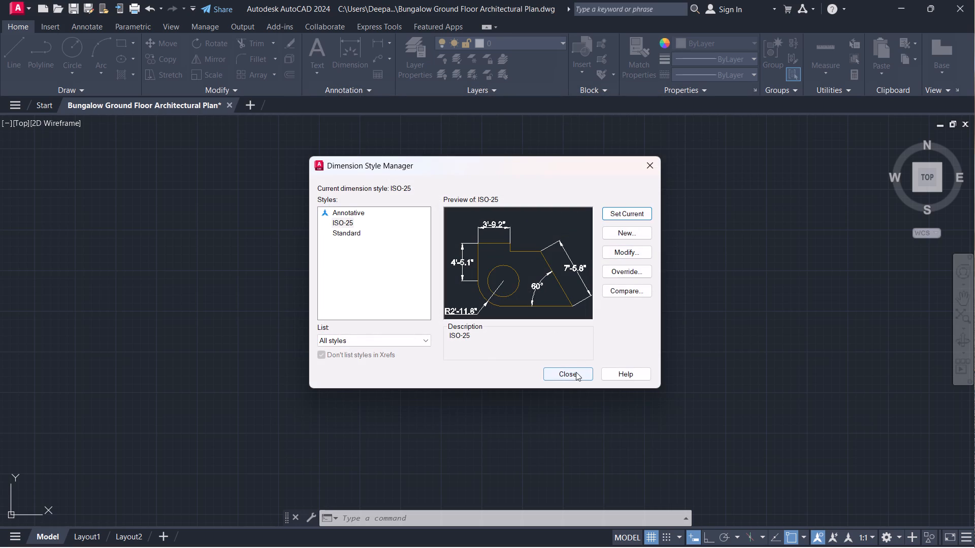
click(576, 372)
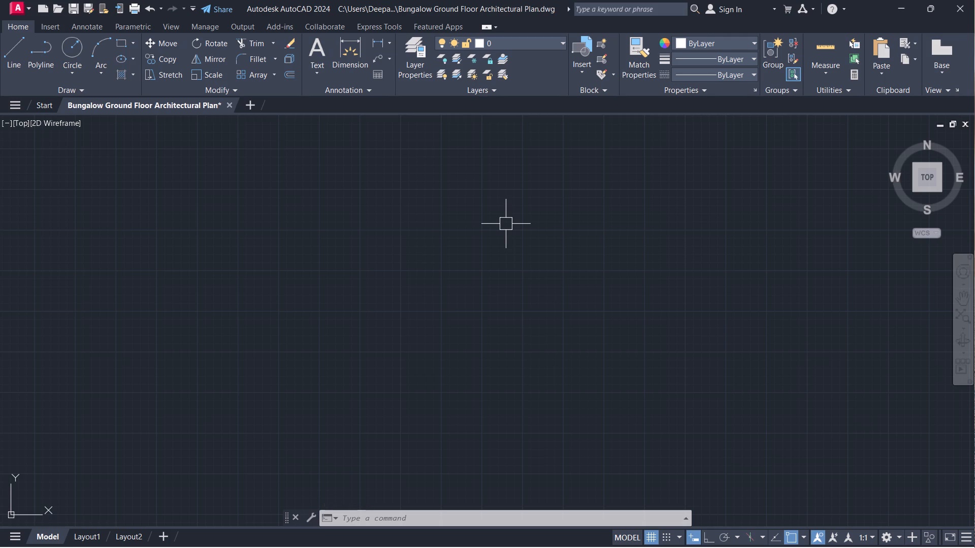
Draw a 50' horizontal line with Ortho on, running in the positive X direction from a freely chosen start point.
text(l)
key(space)
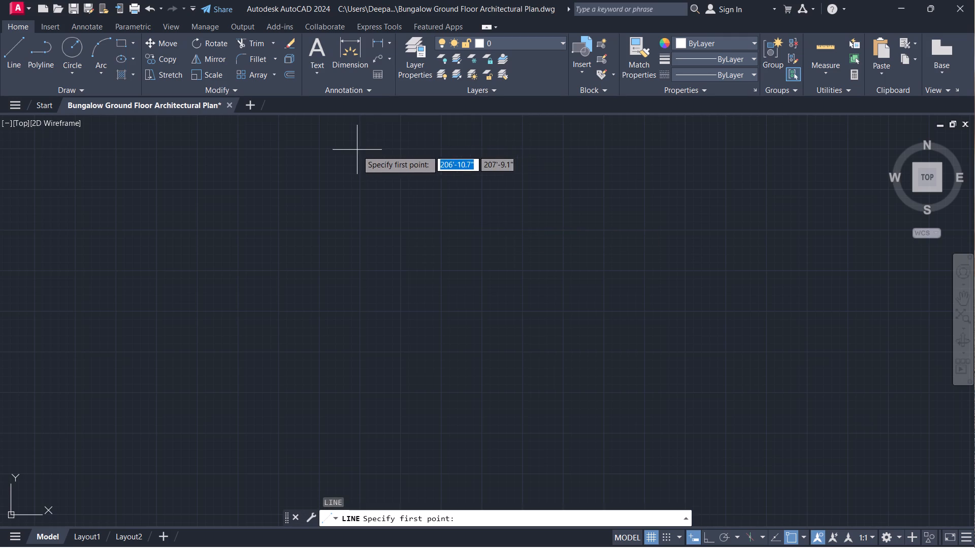
scroll(357, 150, down, 3)
middle_drag(362, 170, 280, 524)
click(251, 206)
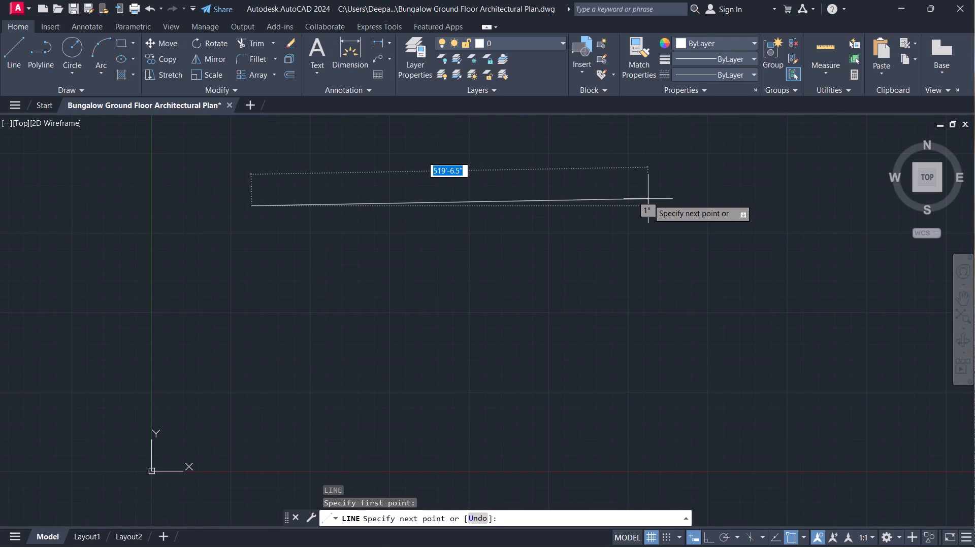
key(F9)
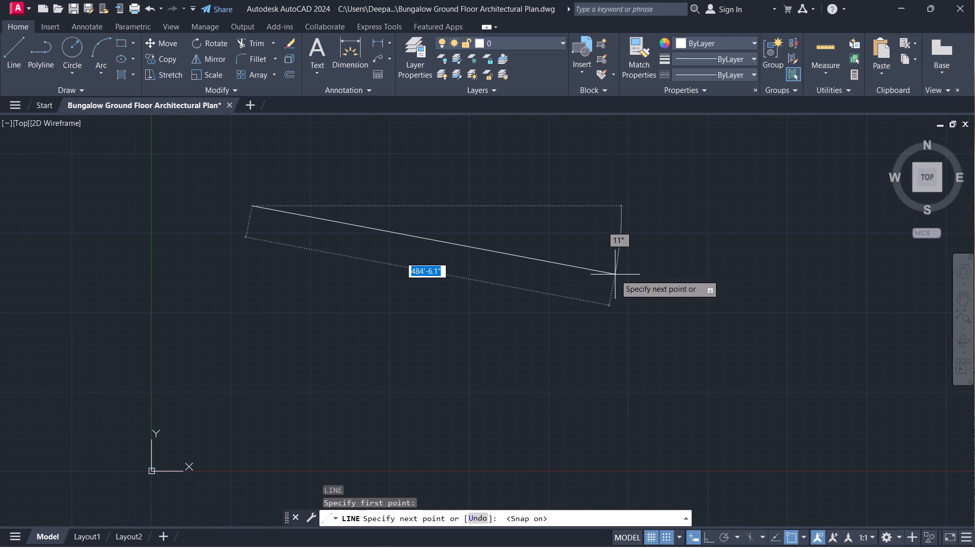
key(F8)
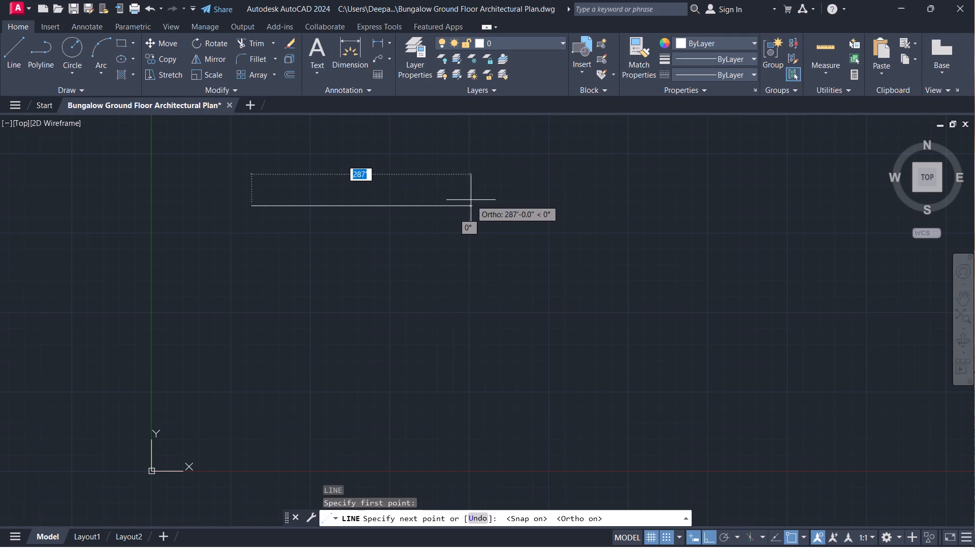
scroll(521, 212, up, 10)
middle_drag(492, 169, 492, 169)
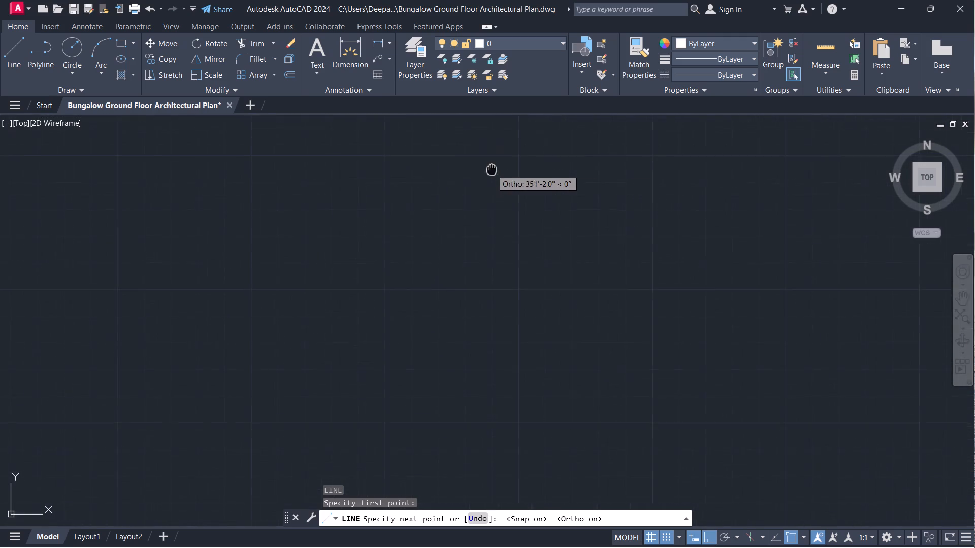
middle_drag(492, 169, 461, 547)
scroll(454, 309, up, 2)
scroll(454, 308, down, 6)
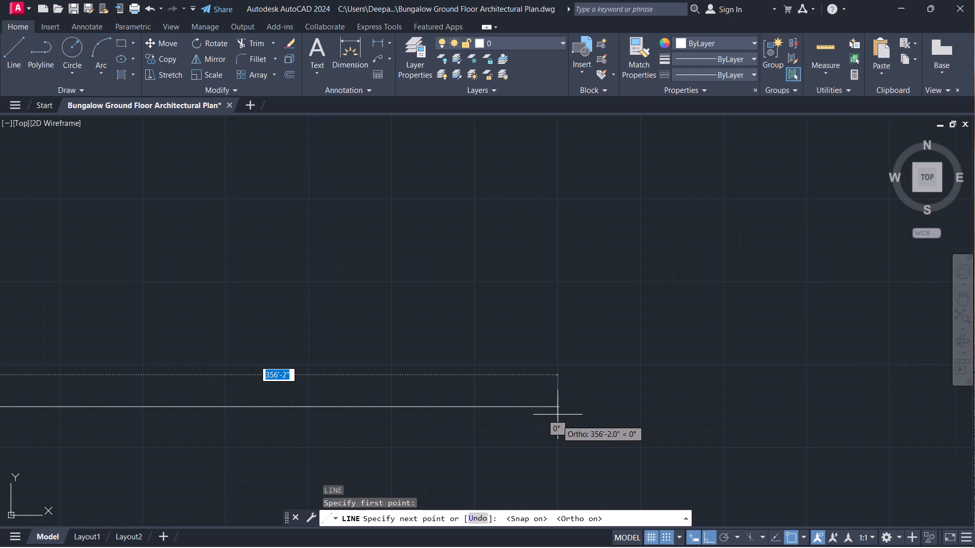
key(F9)
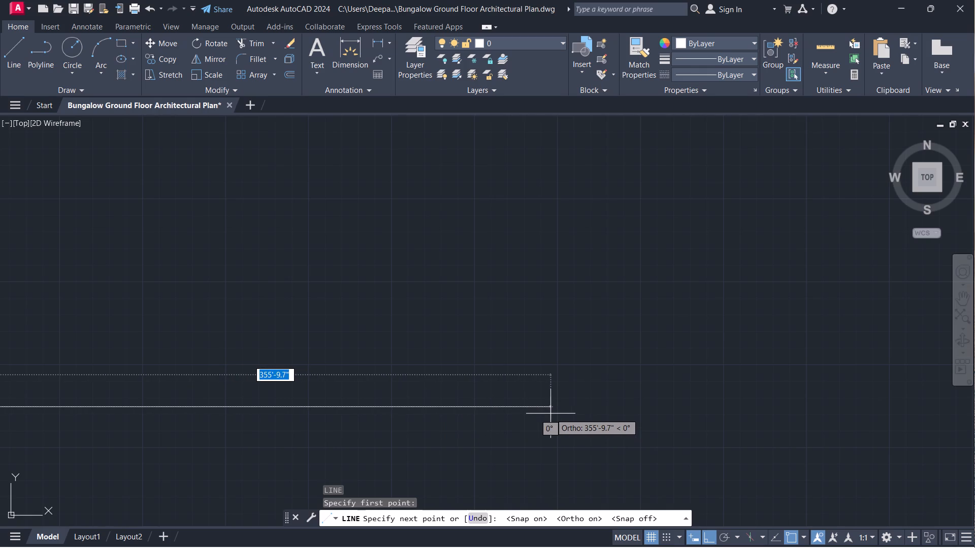
scroll(550, 414, down, 14)
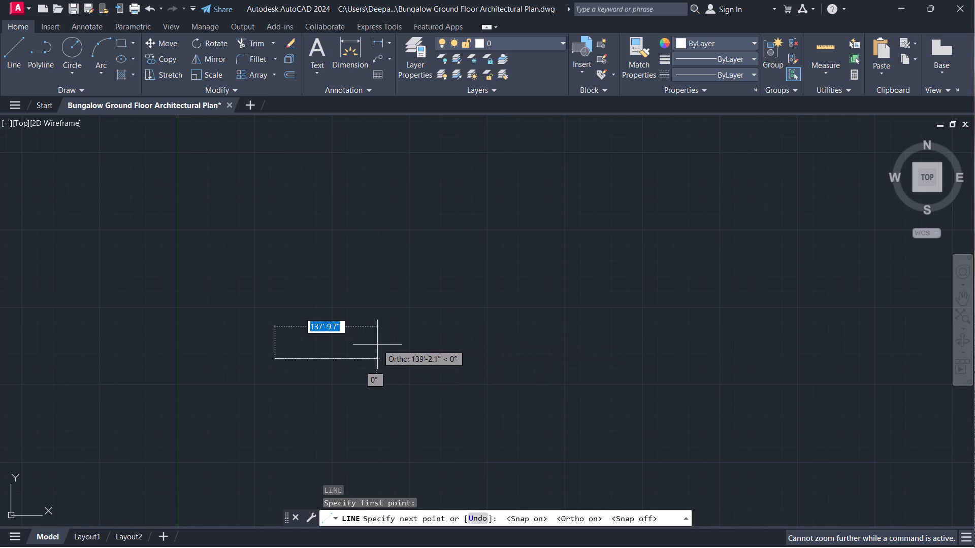
text(50)
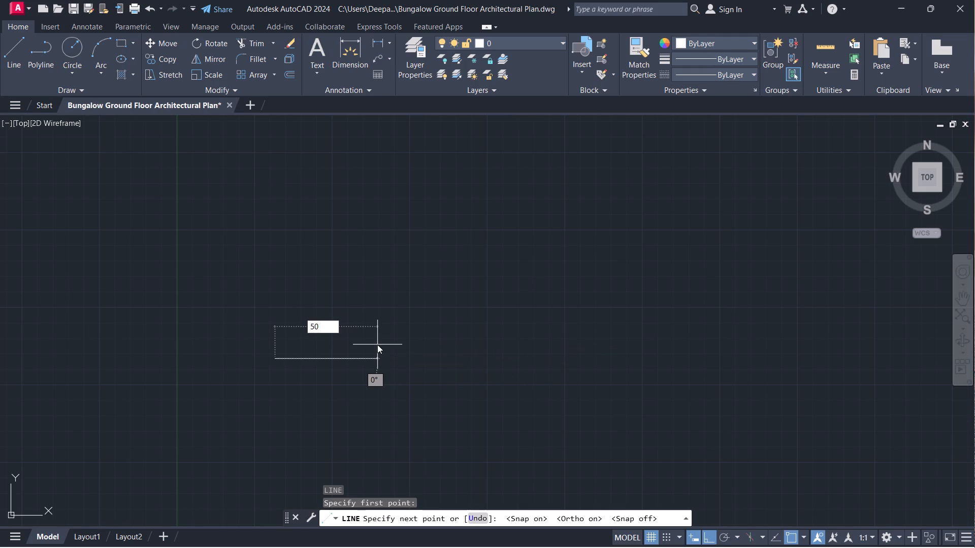
key(apostrophe)
key(Return)
key(Escape)
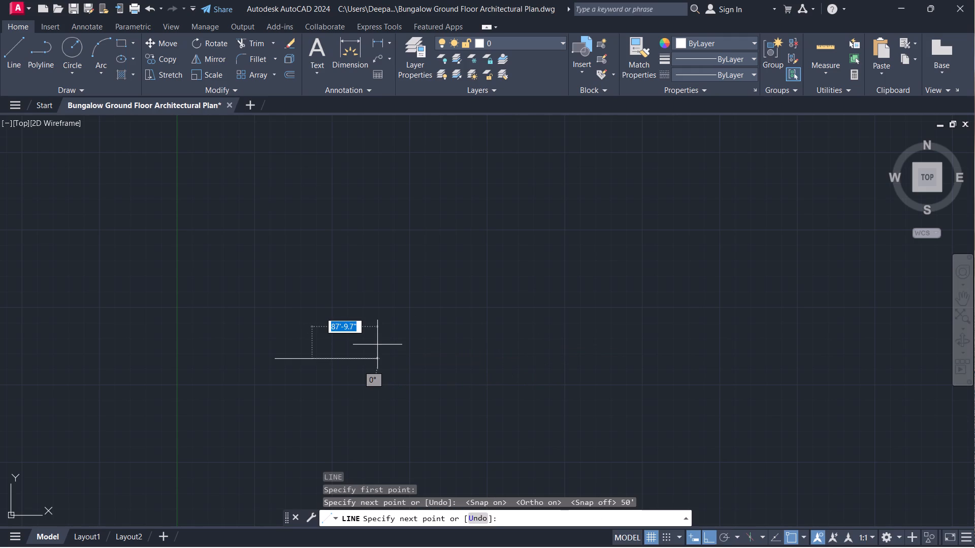
Offset the 50' horizontal line 90' downward to form the opposite edge of the outline.
middle_drag(264, 390, 367, 245)
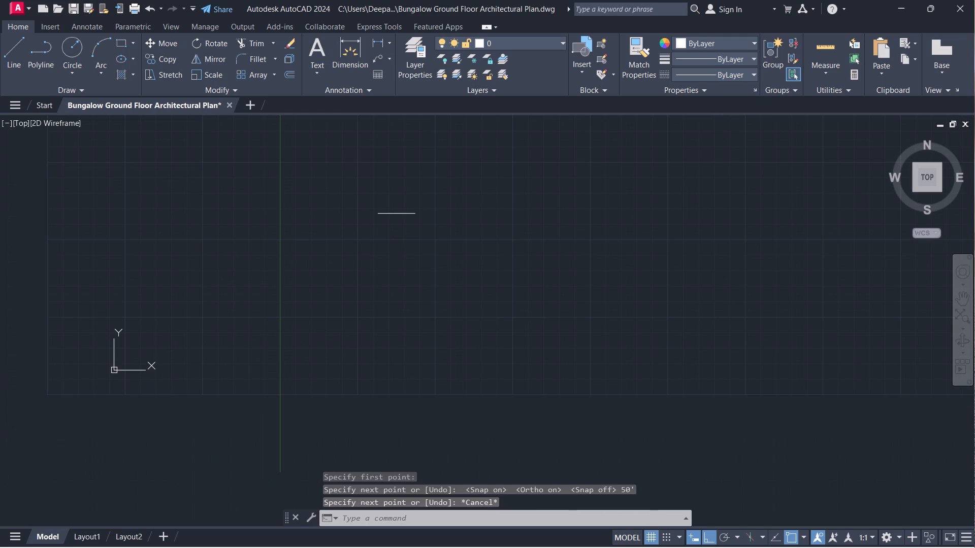
text(o)
key(space)
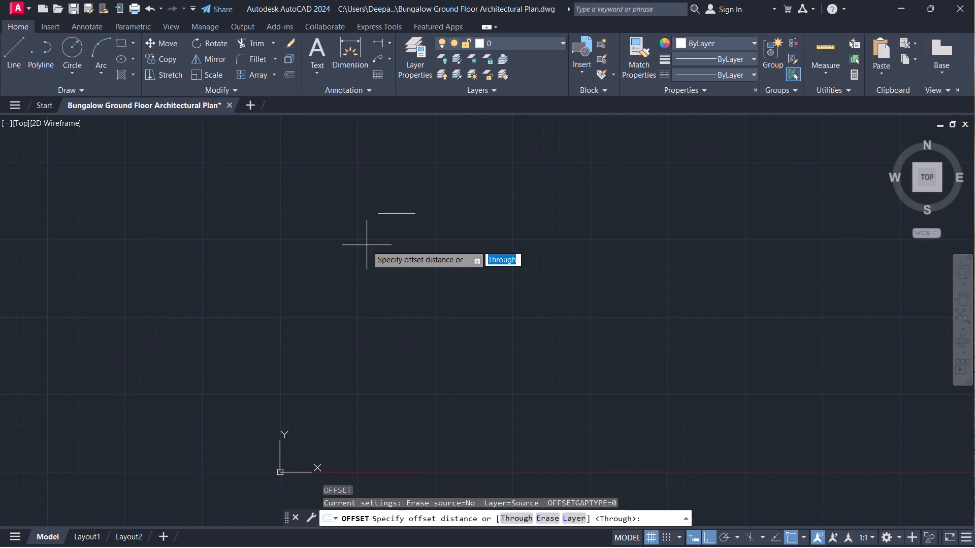
key(9)
key(0)
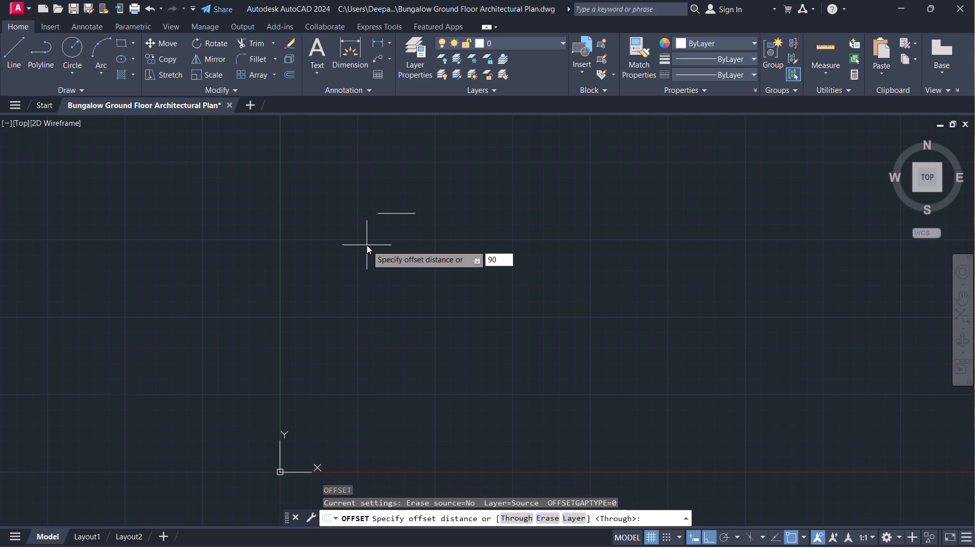
key(apostrophe)
key(Return)
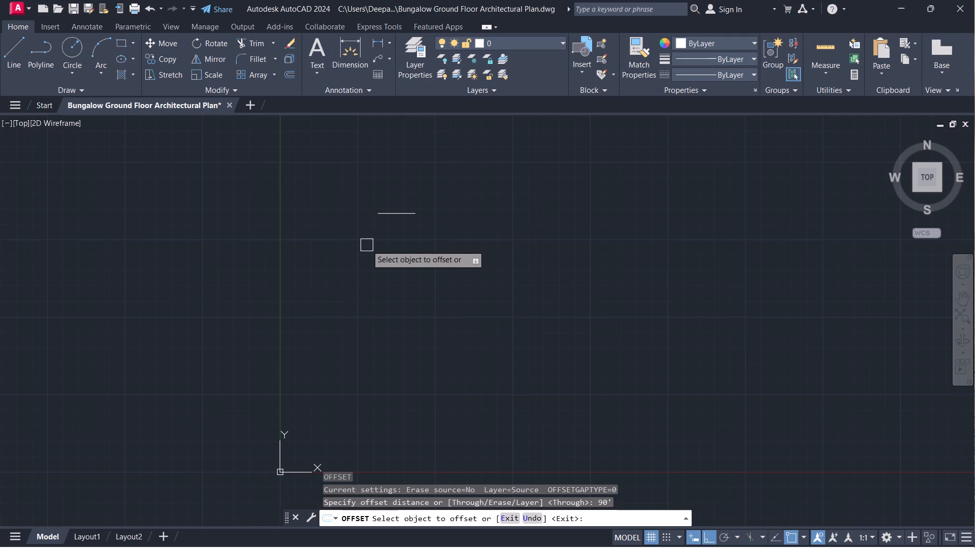
click(401, 216)
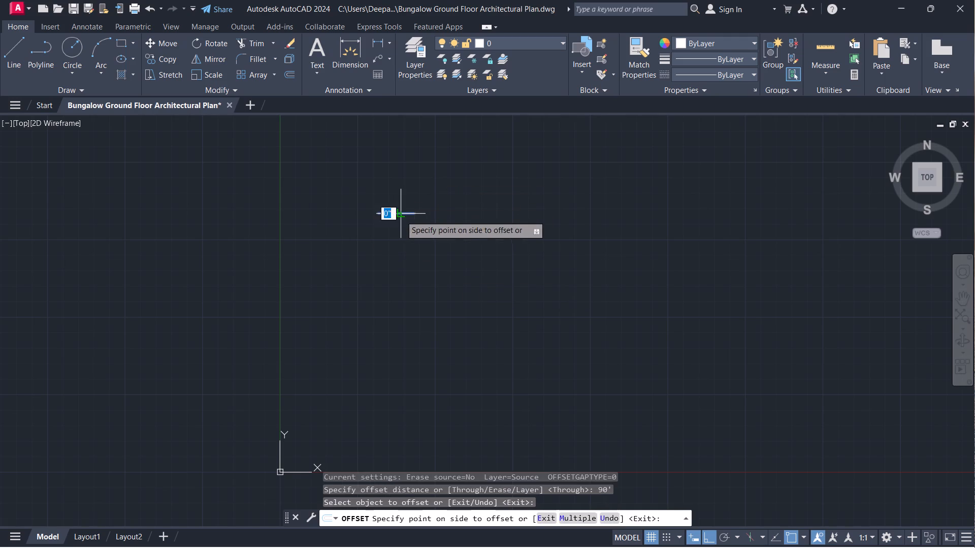
click(393, 269)
key(Escape)
Draw a vertical line joining the right endpoints of the two horizontal lines.
text(l)
key(space)
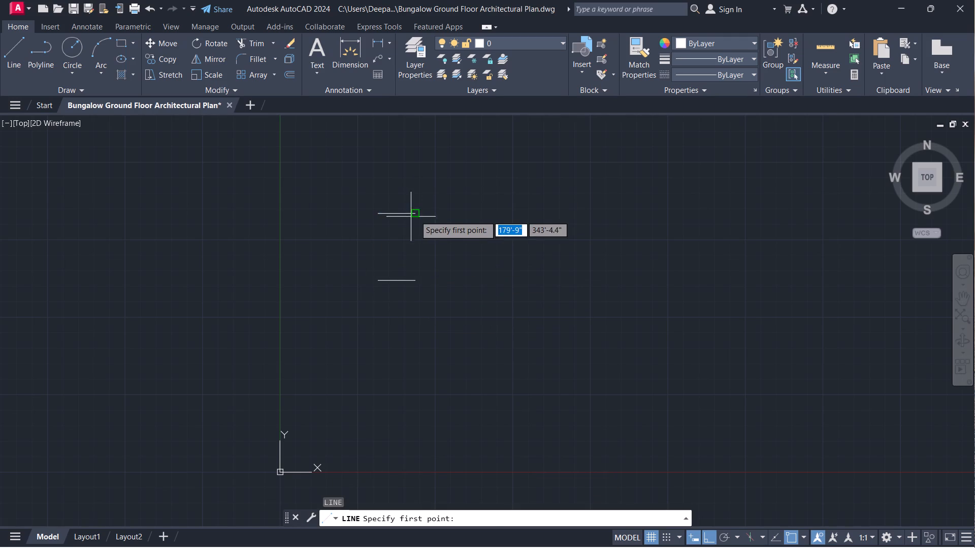
click(416, 214)
click(412, 282)
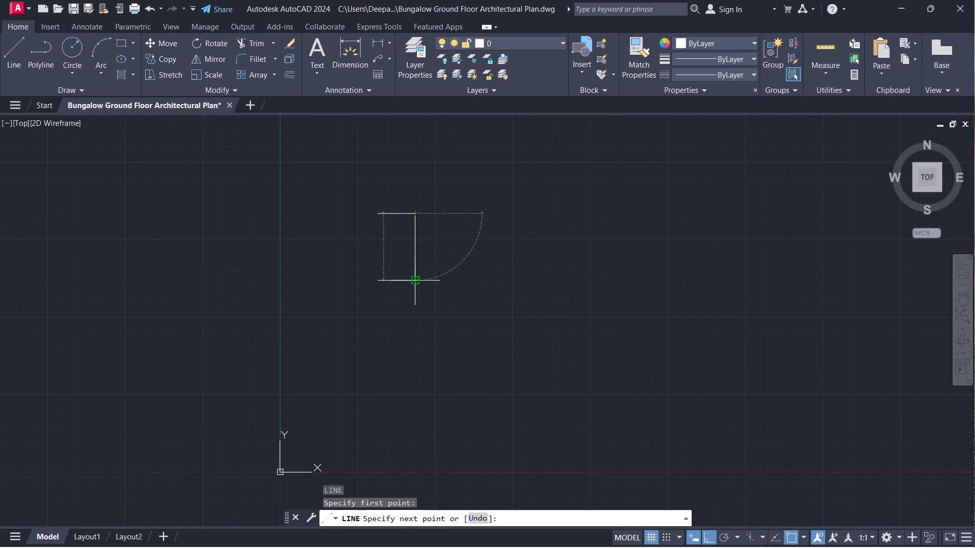
key(Escape)
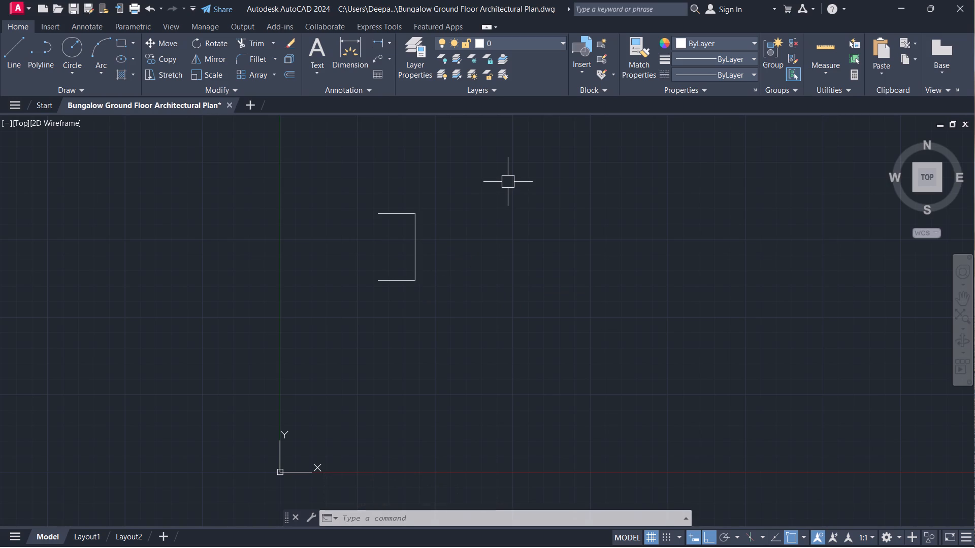
Offset the vertical line 50' to the left to close the rectangular outline.
text(o)
key(space)
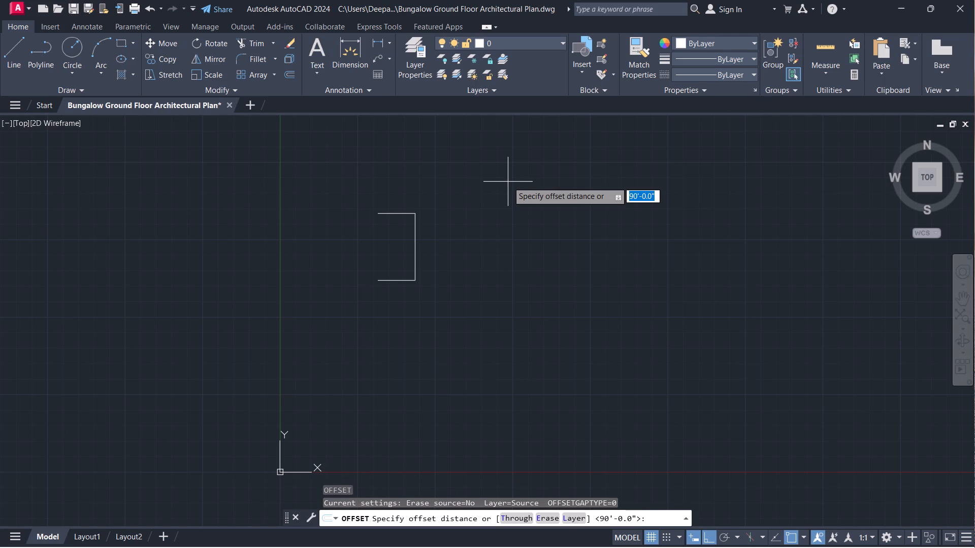
text(50)
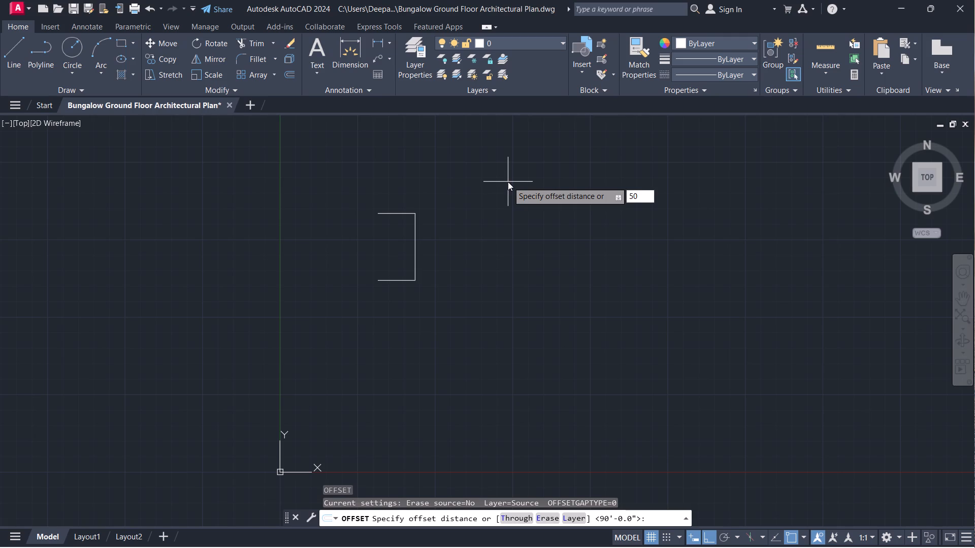
key(apostrophe)
key(Return)
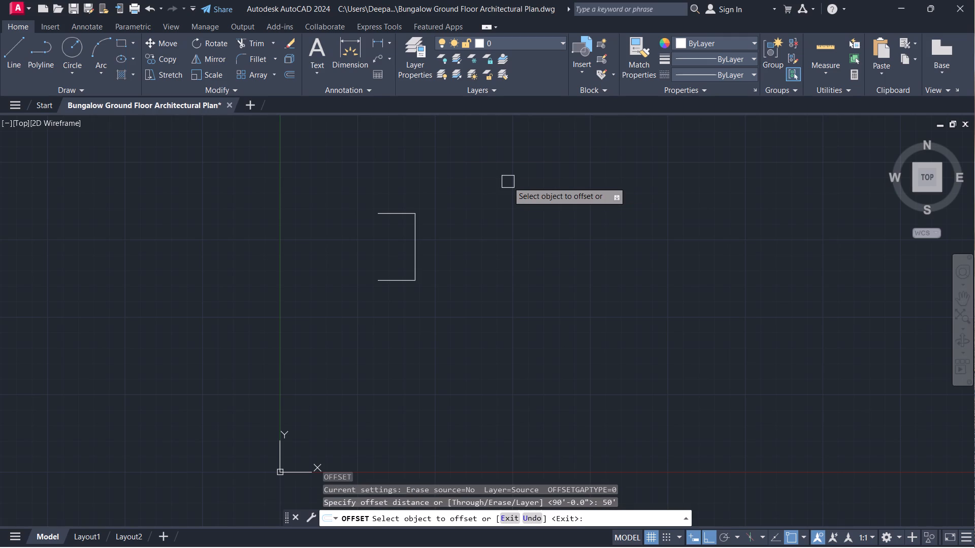
click(417, 260)
click(374, 252)
key(Escape)
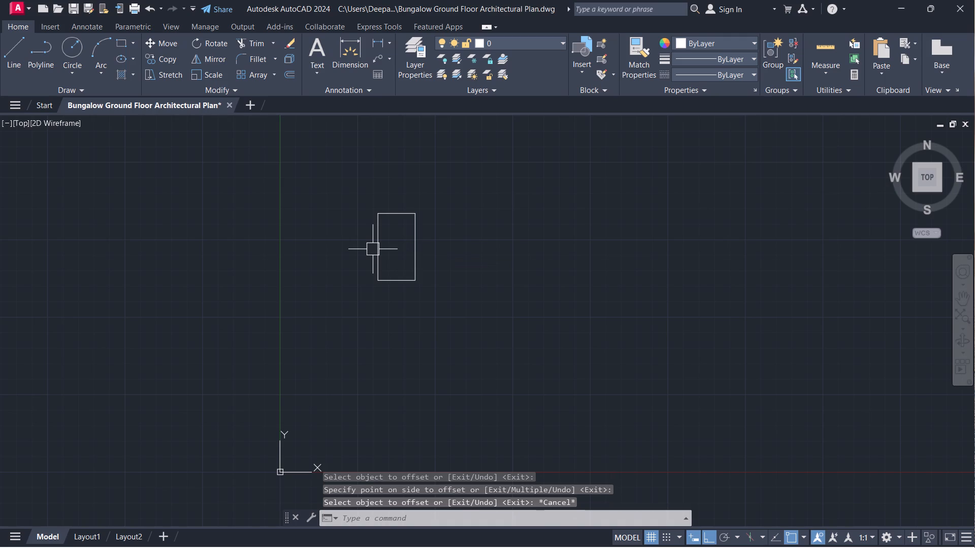
Start another Offset for the rectangular outline and begin entering a distance starting with 5.
text(o)
key(space)
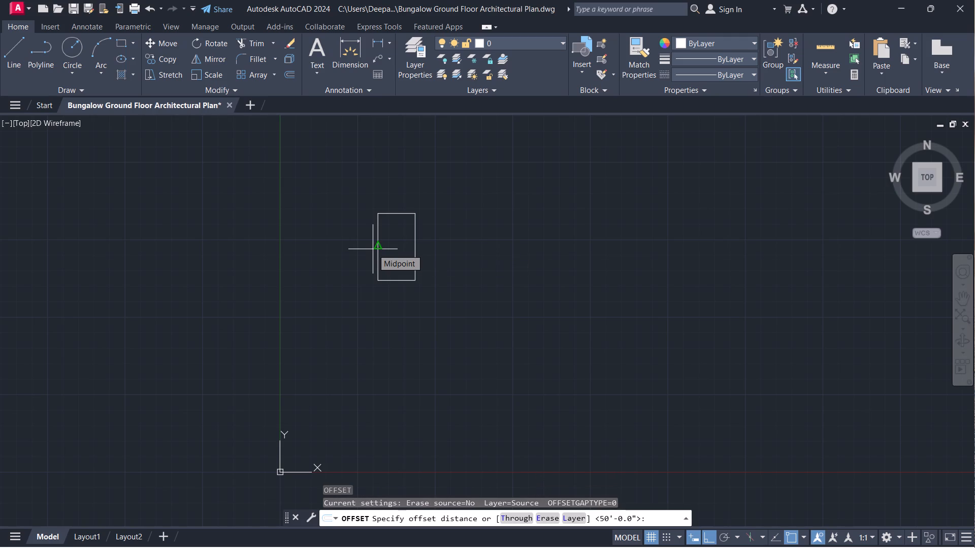
key(5)
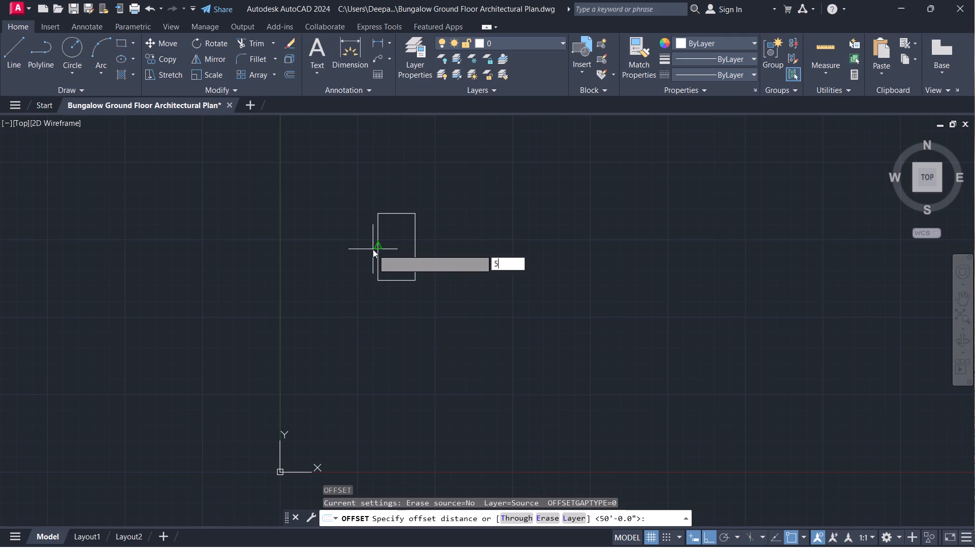
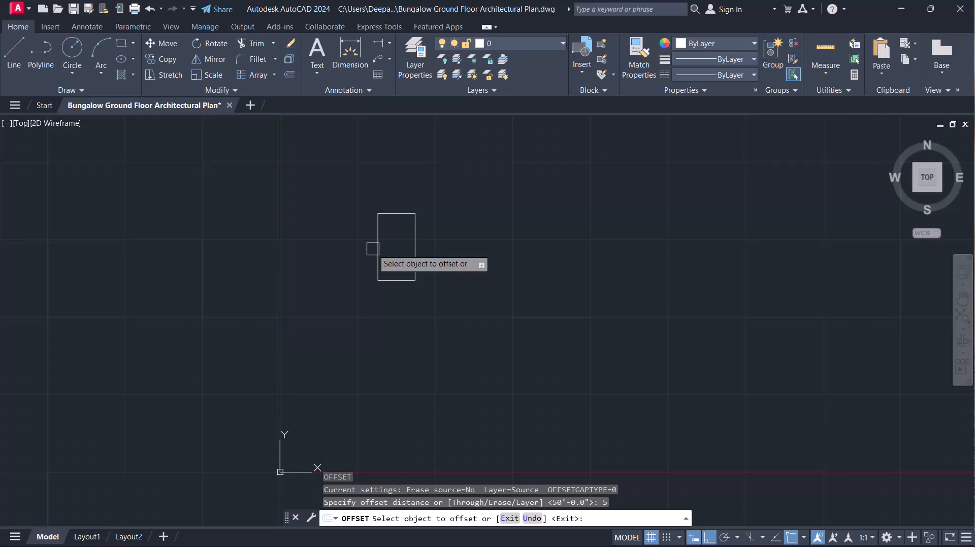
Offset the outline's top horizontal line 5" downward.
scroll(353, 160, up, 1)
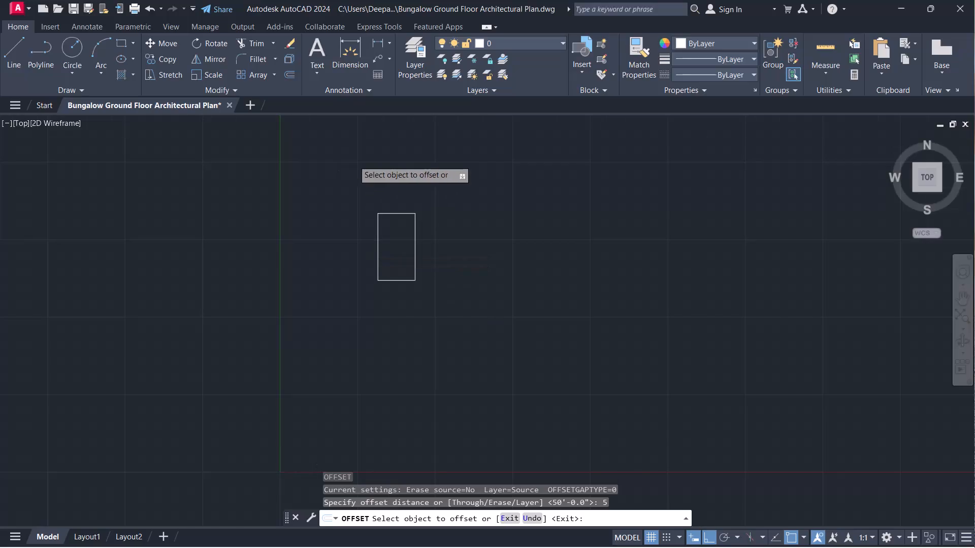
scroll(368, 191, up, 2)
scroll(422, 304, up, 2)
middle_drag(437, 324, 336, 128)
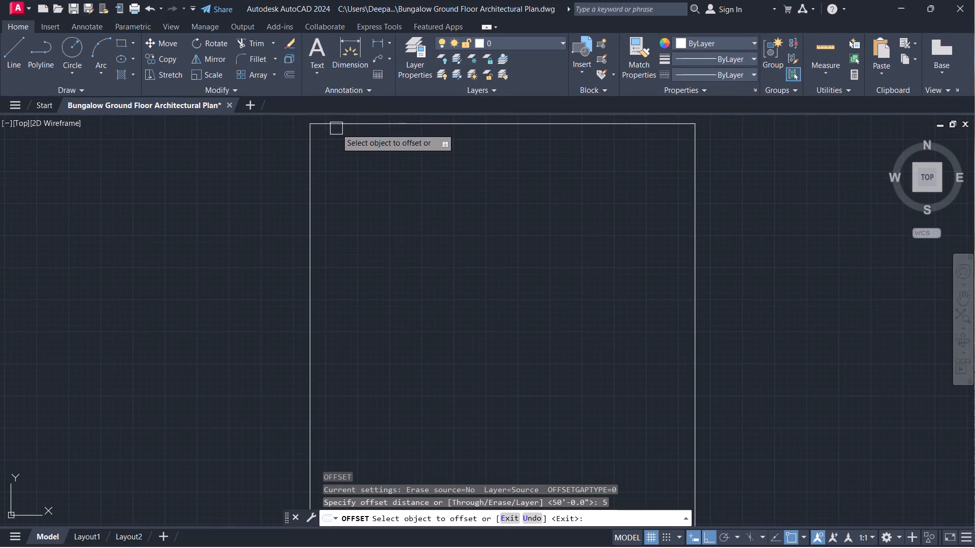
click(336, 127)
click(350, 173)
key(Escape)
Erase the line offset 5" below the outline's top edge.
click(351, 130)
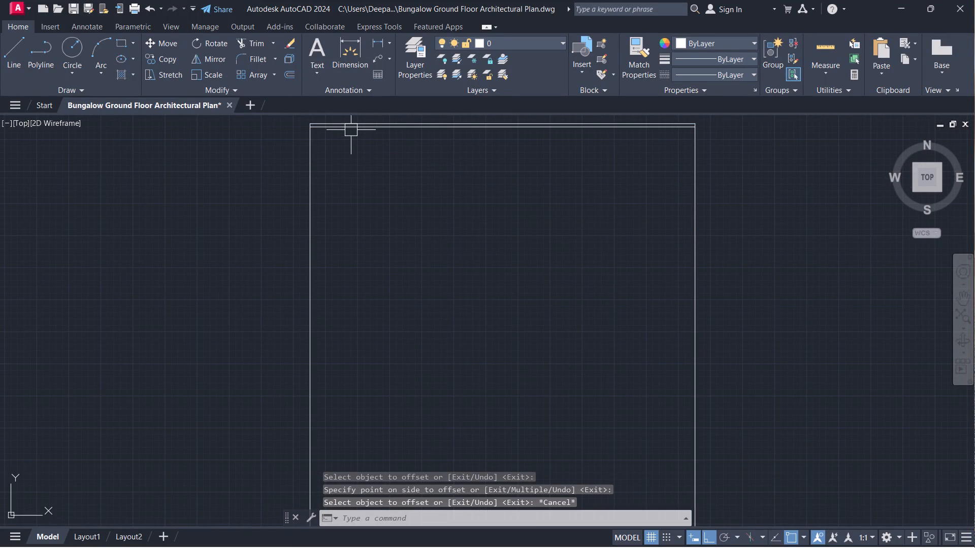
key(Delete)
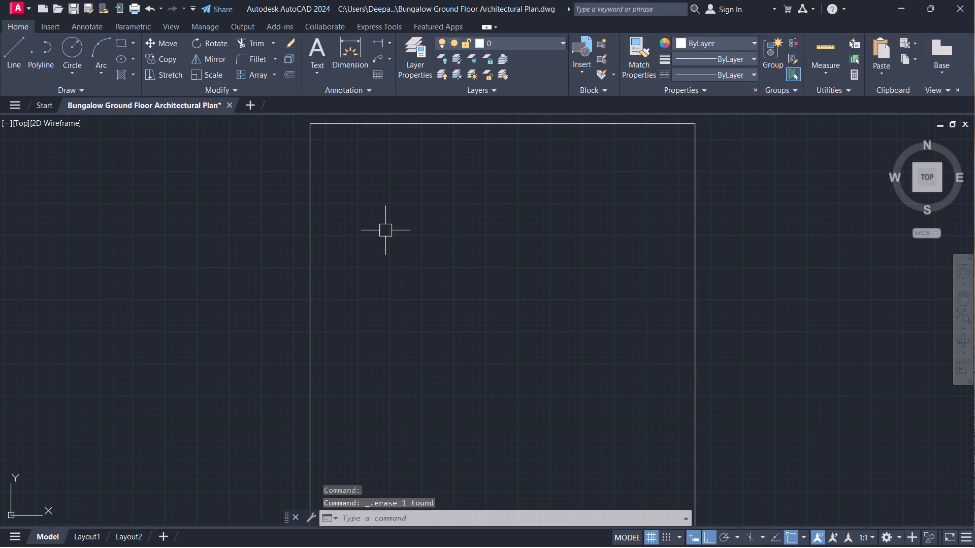
Offset the outline's top horizontal line 5' downward into the rectangle.
text(o 5')
key(Return)
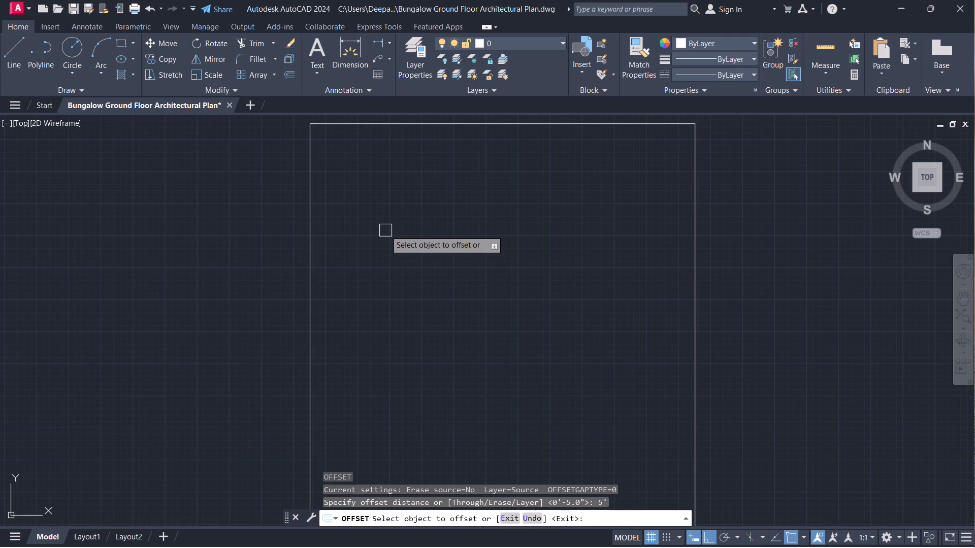
click(426, 124)
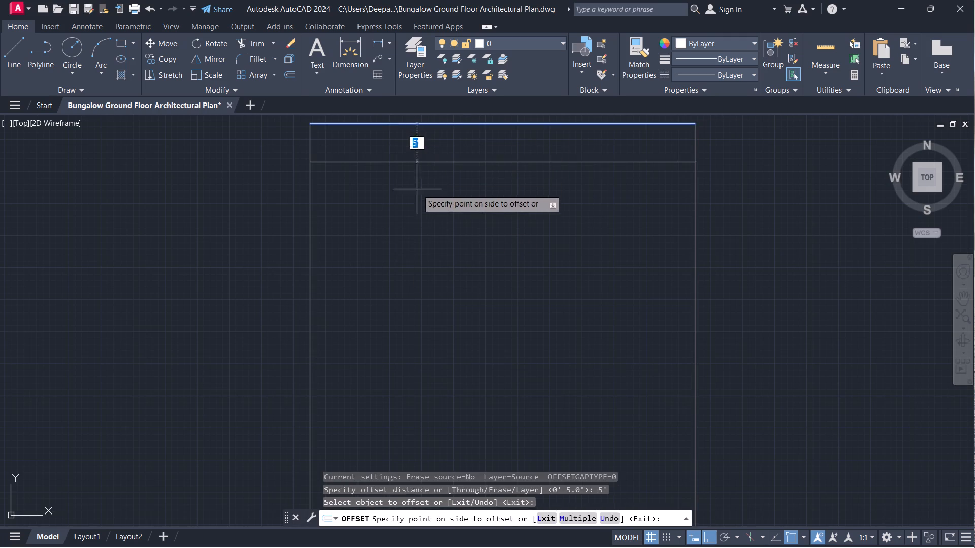
click(417, 189)
key(Escape)
Offset the outline's left vertical line 5' to the right, into the rectangle.
key(space)
key(space)
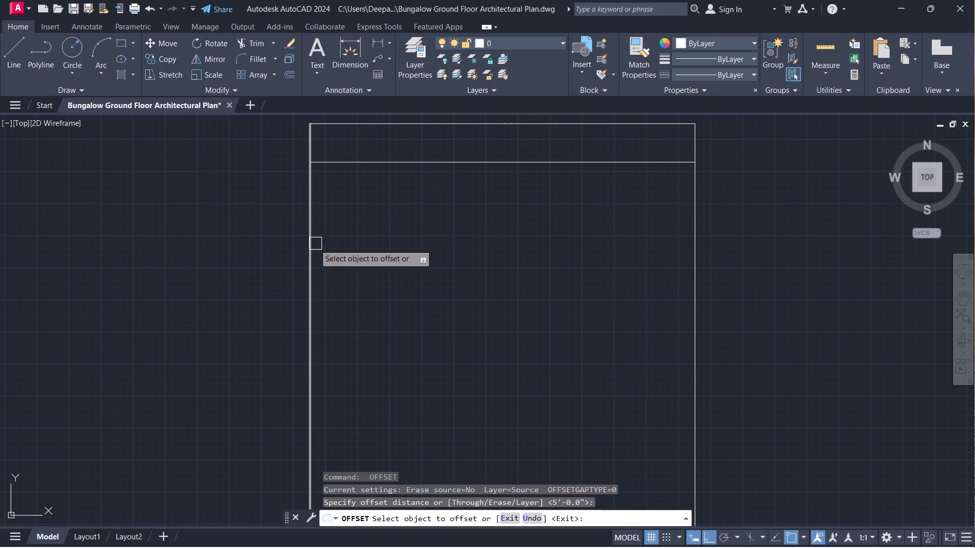
click(310, 246)
click(400, 238)
key(Escape)
Fillet the two 5' offset lines into a sharp corner at their upper-left intersection.
key(f)
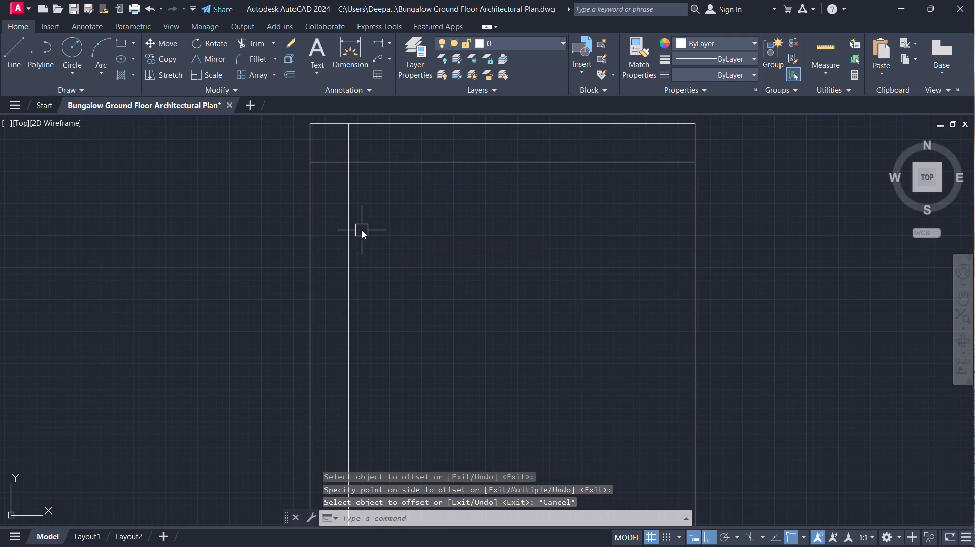
key(space)
click(352, 230)
click(392, 157)
key(Escape)
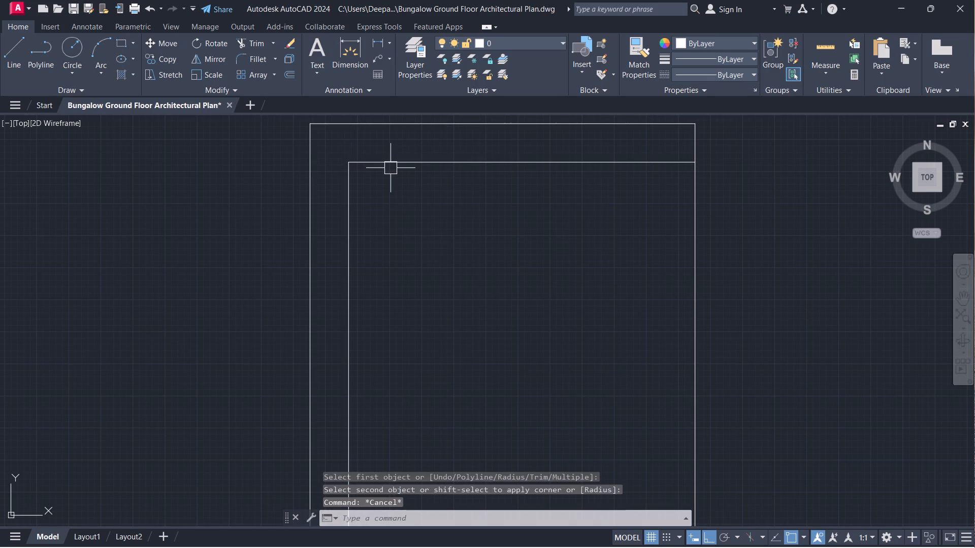
Offset the inset top and left lines 9" inward to form the exterior wall thickness.
text(o)
key(space)
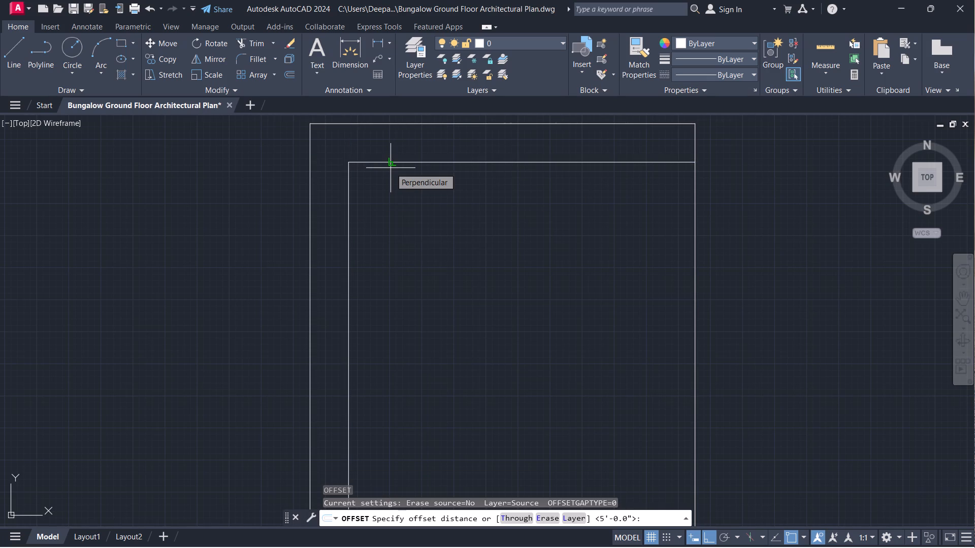
key(9)
key(Return)
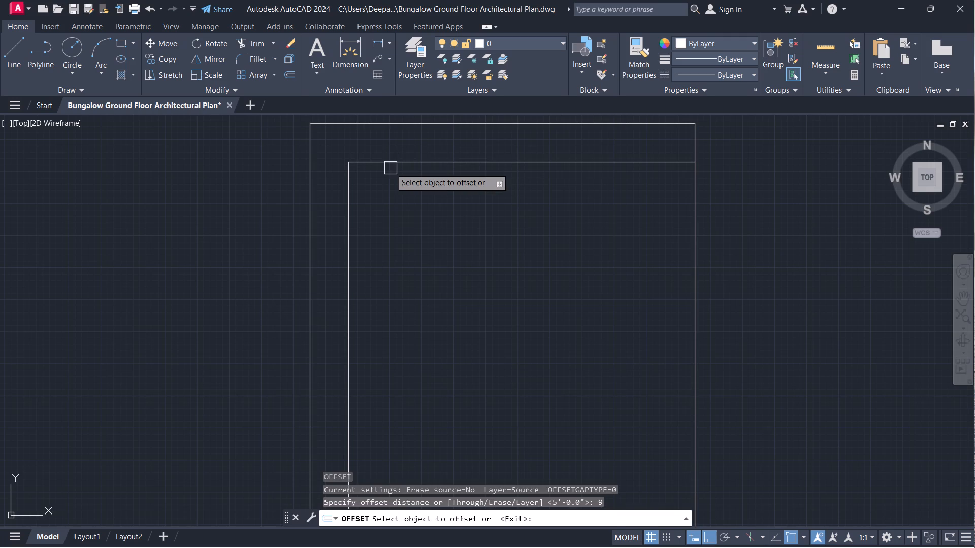
click(391, 168)
click(390, 218)
click(353, 193)
click(370, 196)
key(Escape)
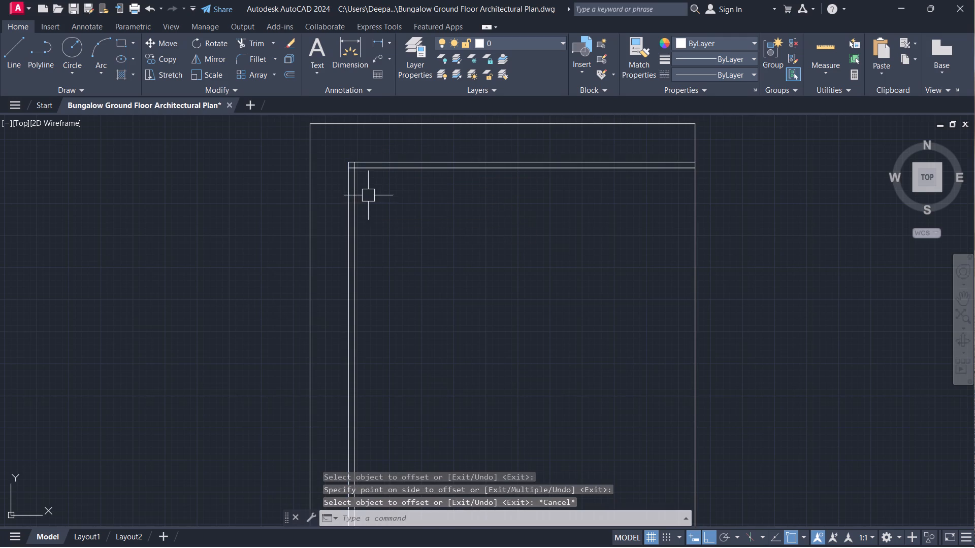
Fillet the inner faces of the left and top walls into a sharp upper-left corner.
key(f)
key(space)
click(359, 183)
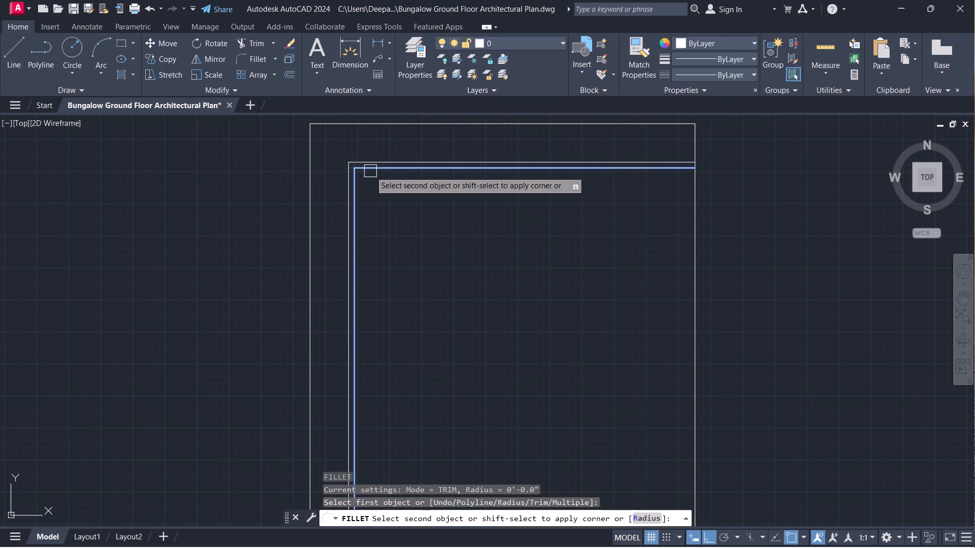
click(370, 171)
key(Escape)
key(Escape)
Offset the inner face of the left wall 6' to the right.
text(o)
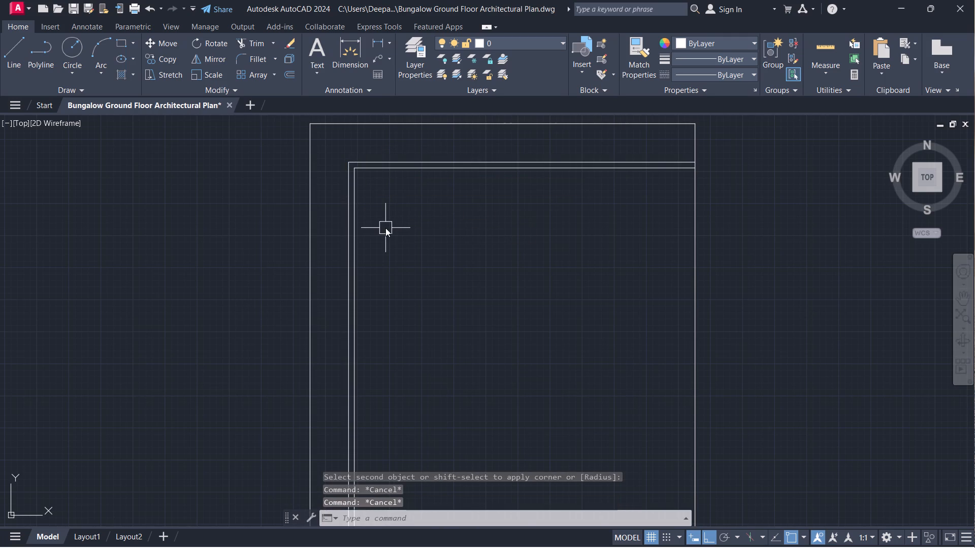
key(space)
key(6)
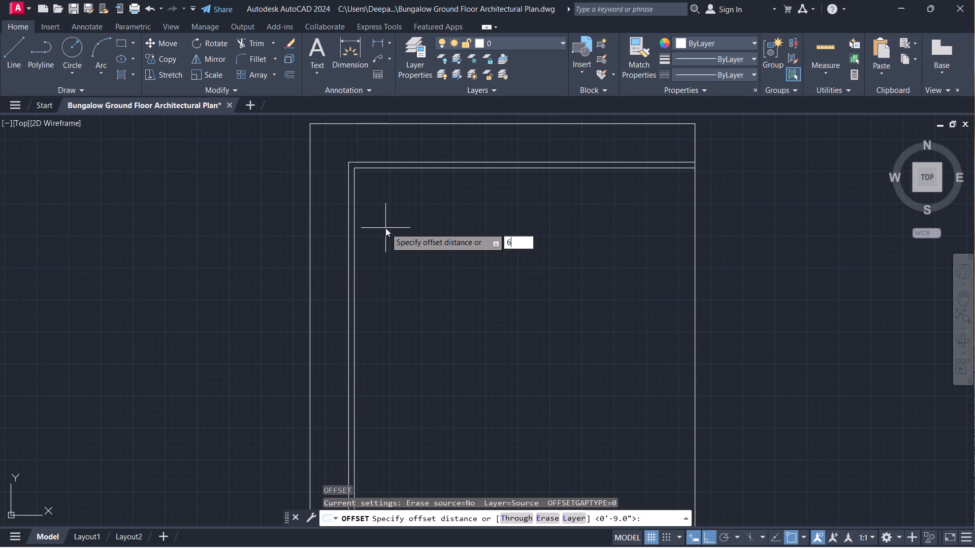
key(apostrophe)
key(Return)
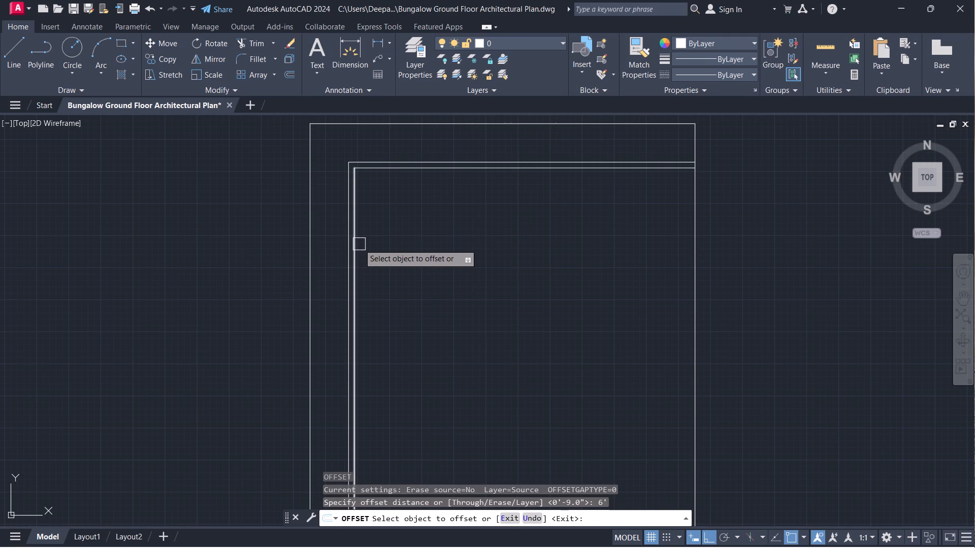
click(359, 244)
click(368, 235)
key(Escape)
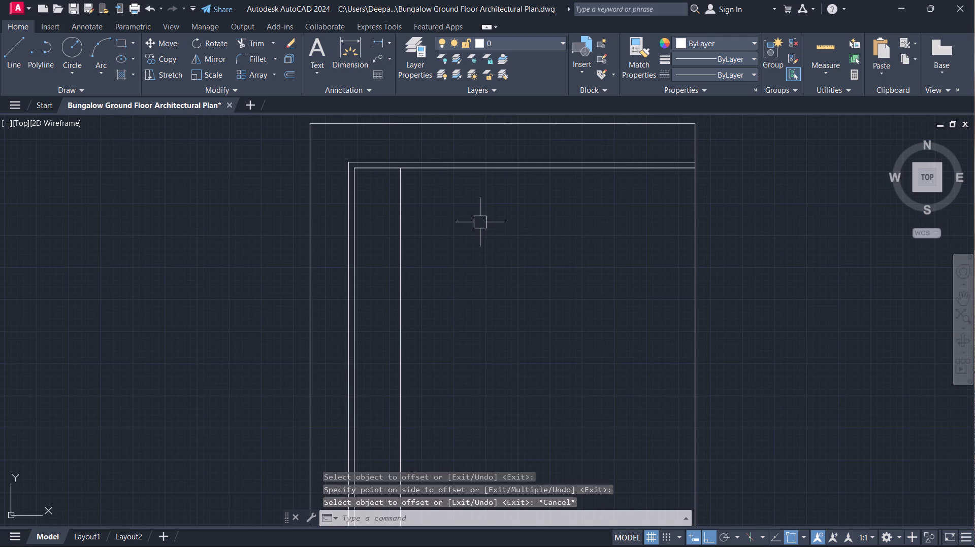
Offset the inner face of the top wall 10' downward.
text(o)
key(space)
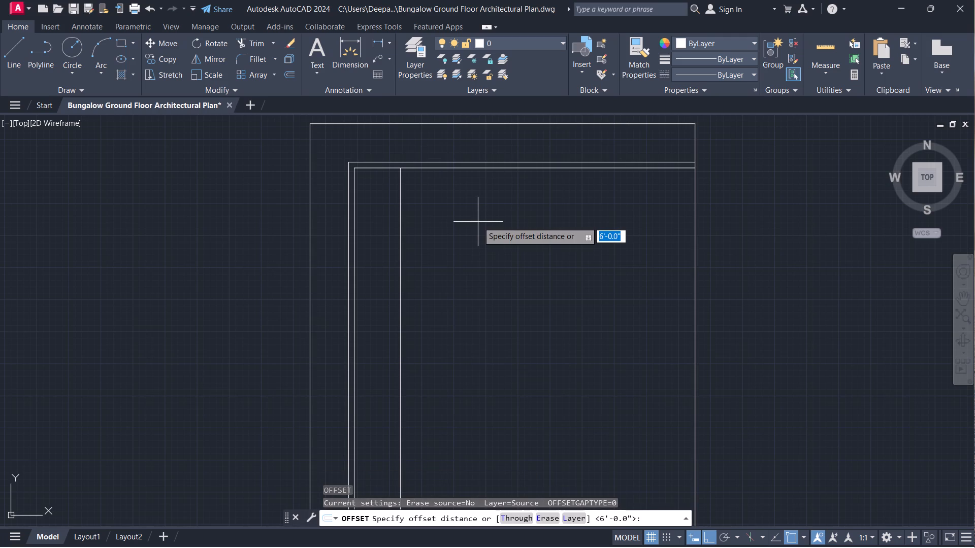
text(41)
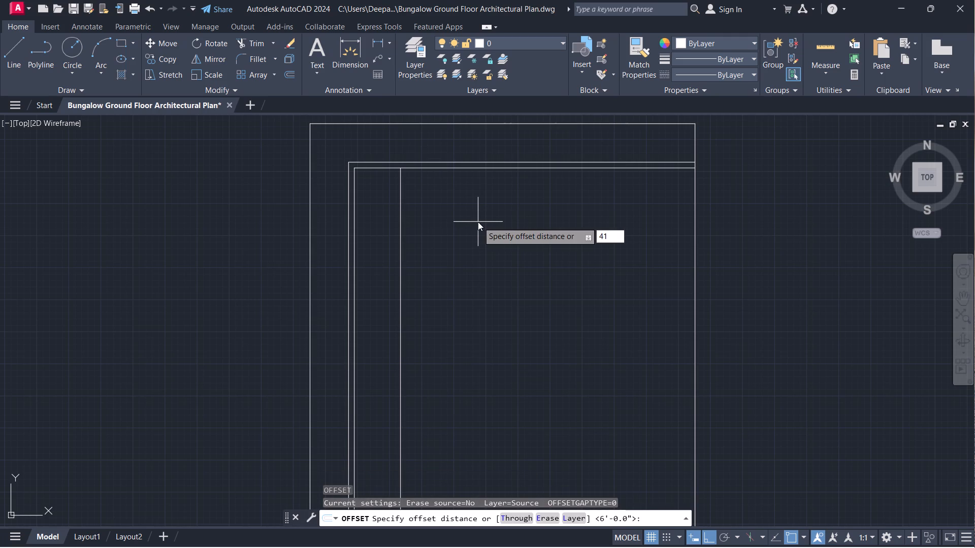
key(BackSpace)
key(BackSpace)
text(10)
key(apostrophe)
key(Return)
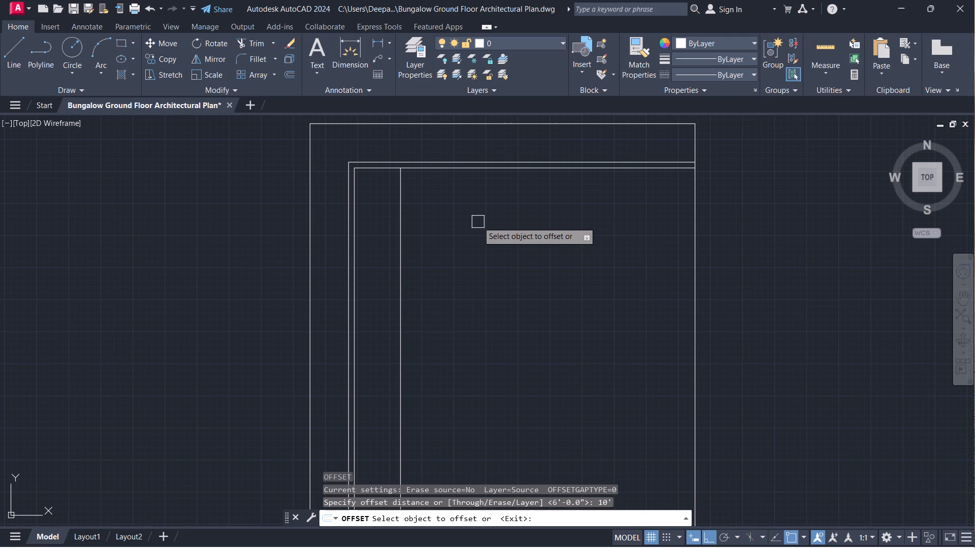
click(473, 178)
click(471, 170)
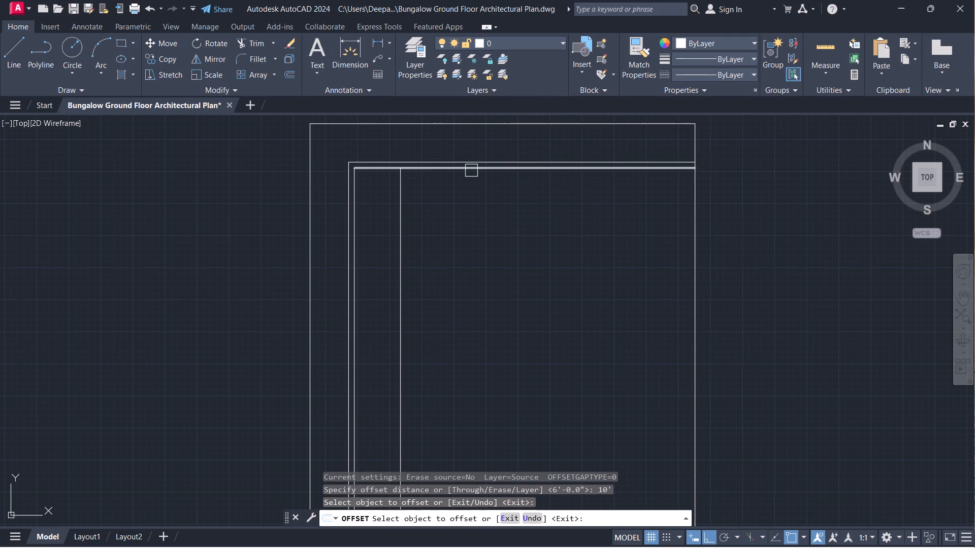
click(464, 202)
key(Escape)
Offset the horizontal line 10' below the top wall's inner face by 9" upward to form a wall.
text(o)
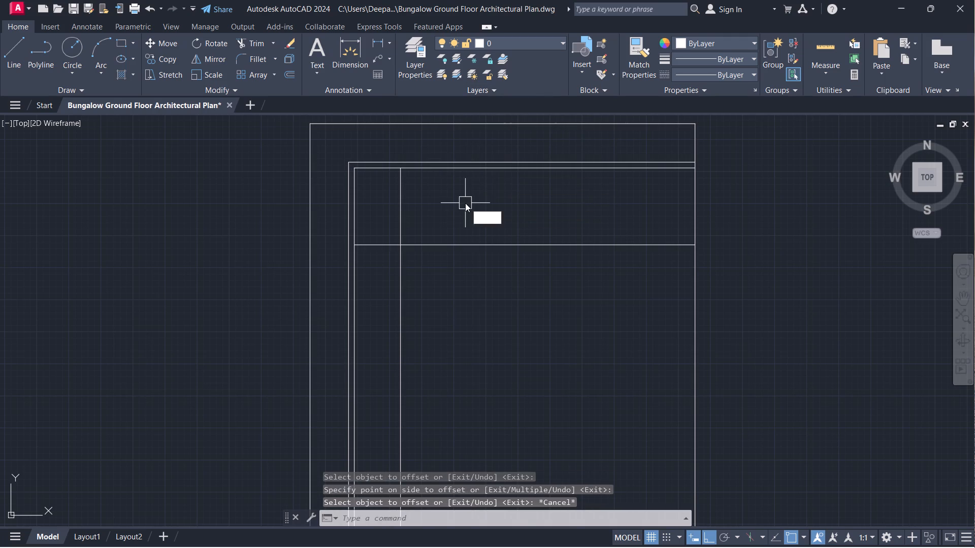
key(space)
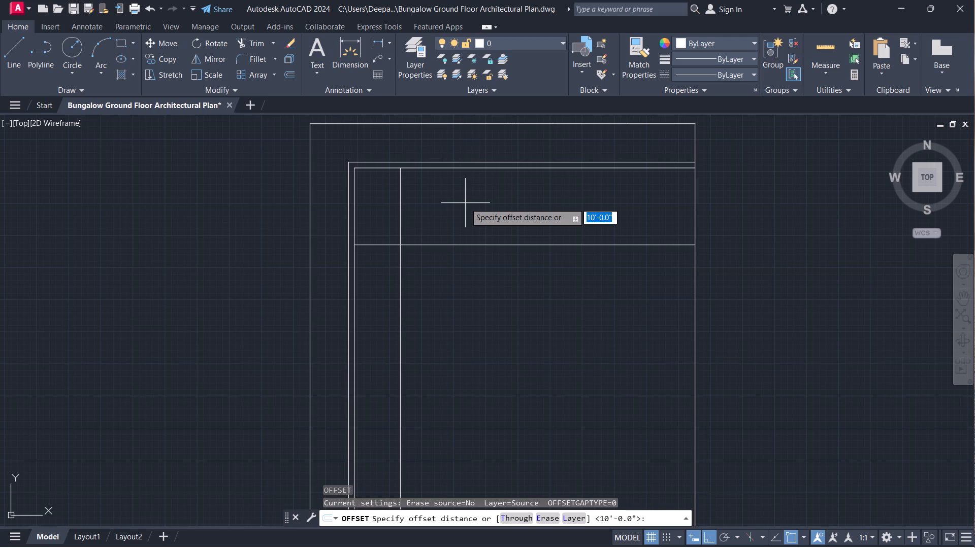
key(9)
key(Return)
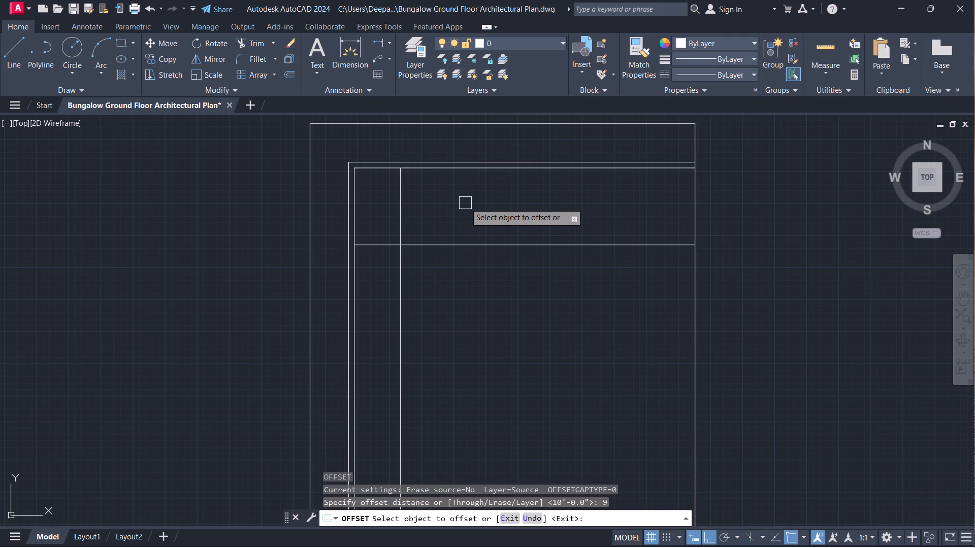
click(418, 247)
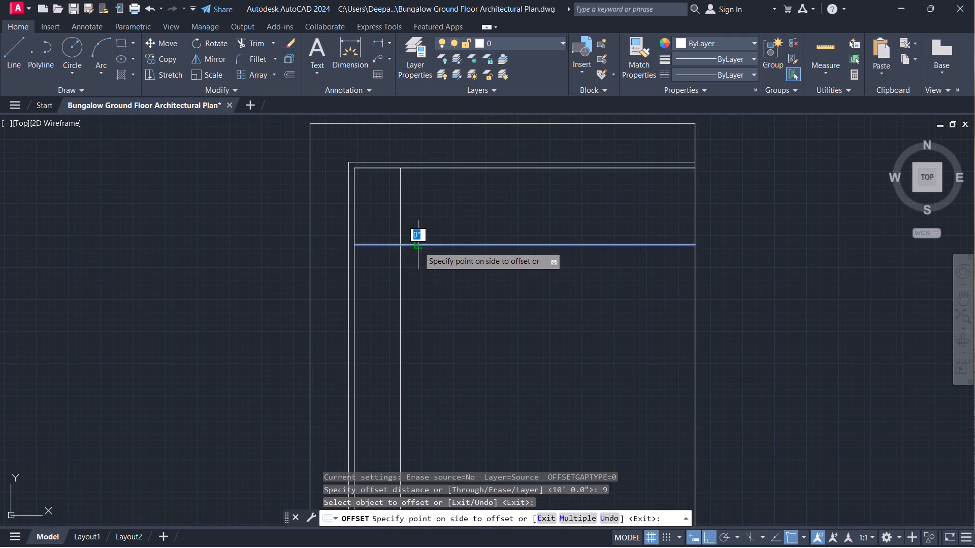
click(419, 247)
key(Escape)
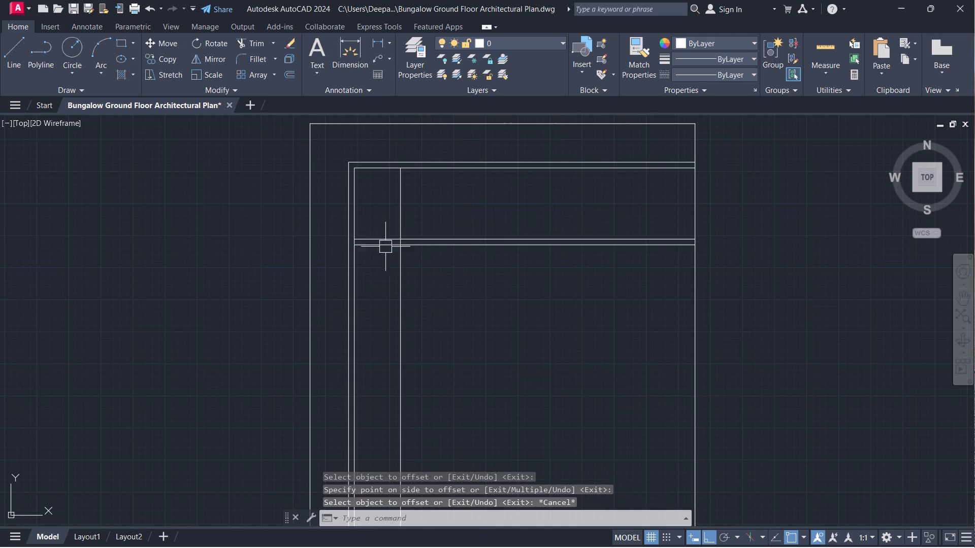
Offset the vertical line 6' from the left wall's inner face by 4" to the right for a partition.
scroll(393, 232, up, 1)
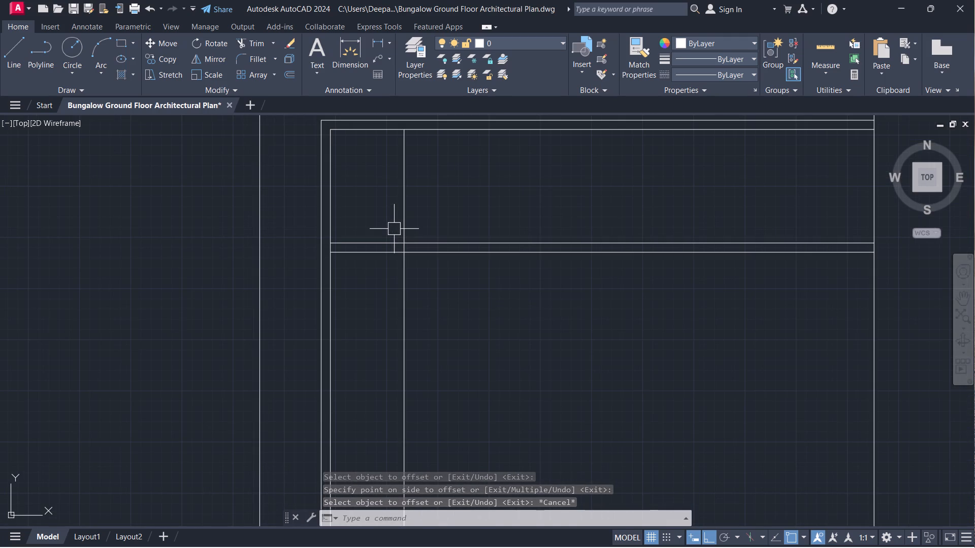
text(o 4)
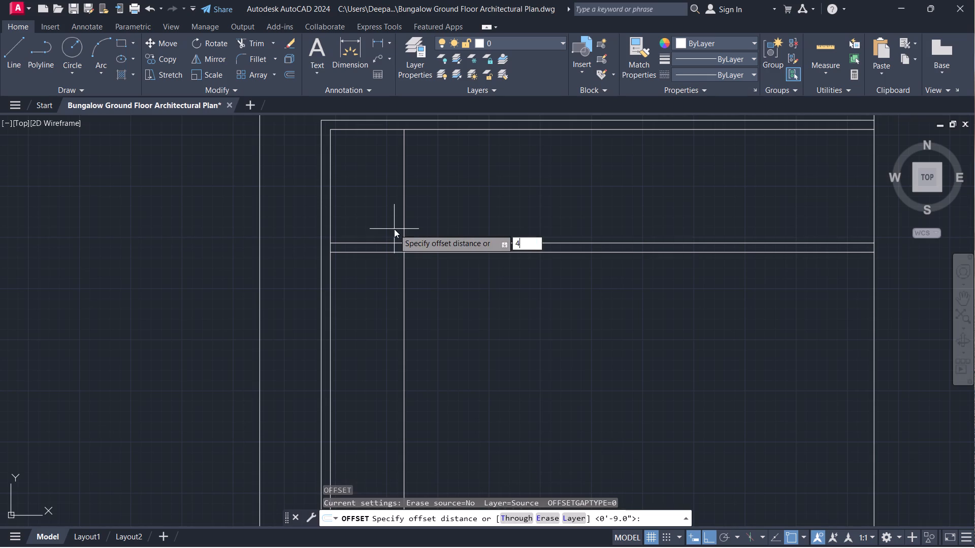
key(Return)
click(398, 151)
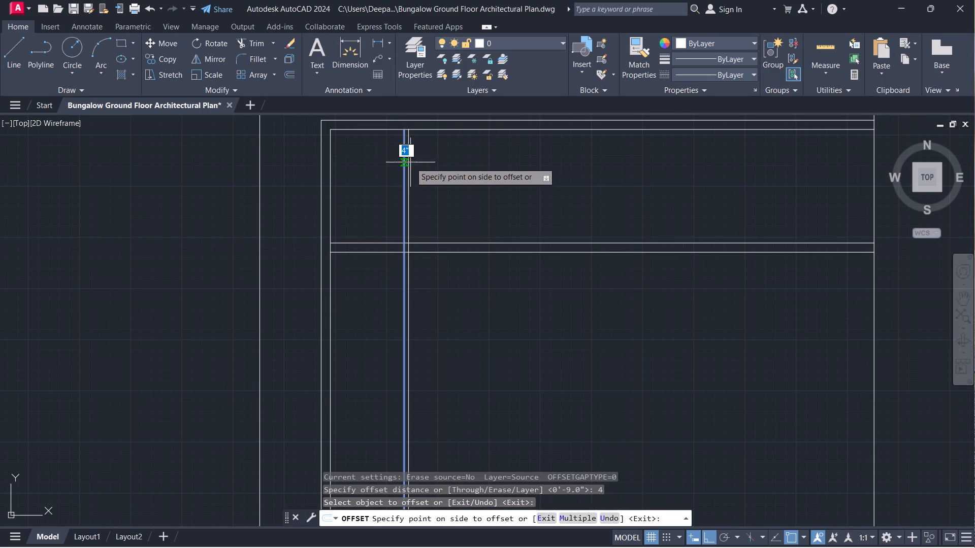
click(433, 166)
key(Escape)
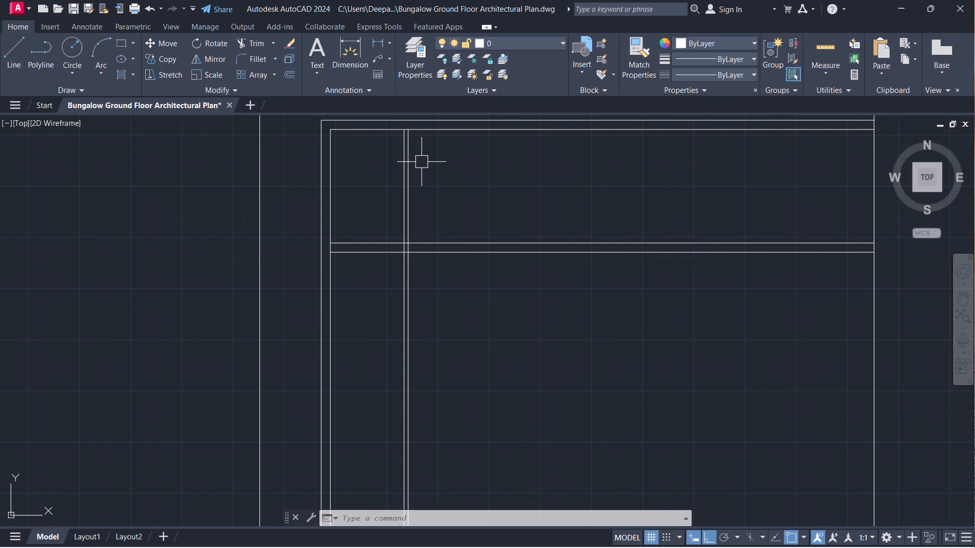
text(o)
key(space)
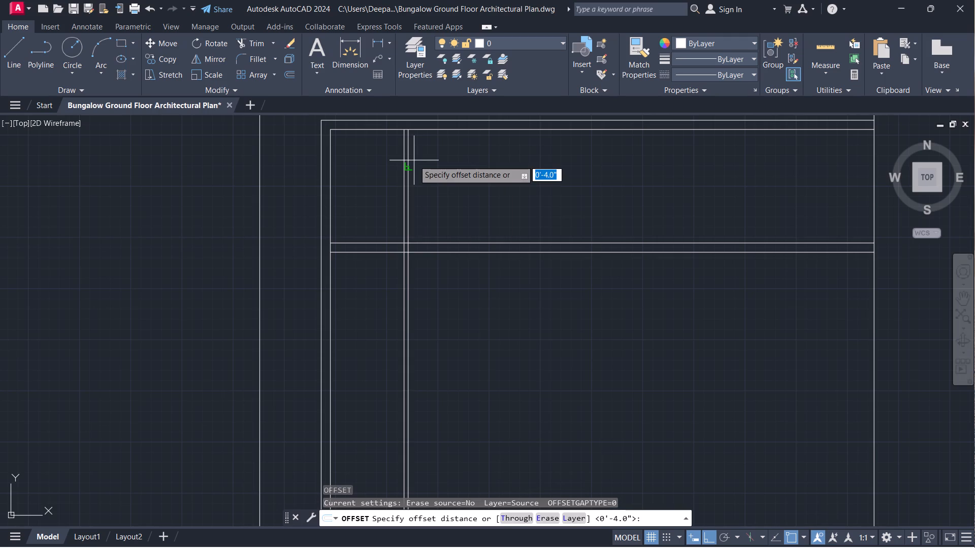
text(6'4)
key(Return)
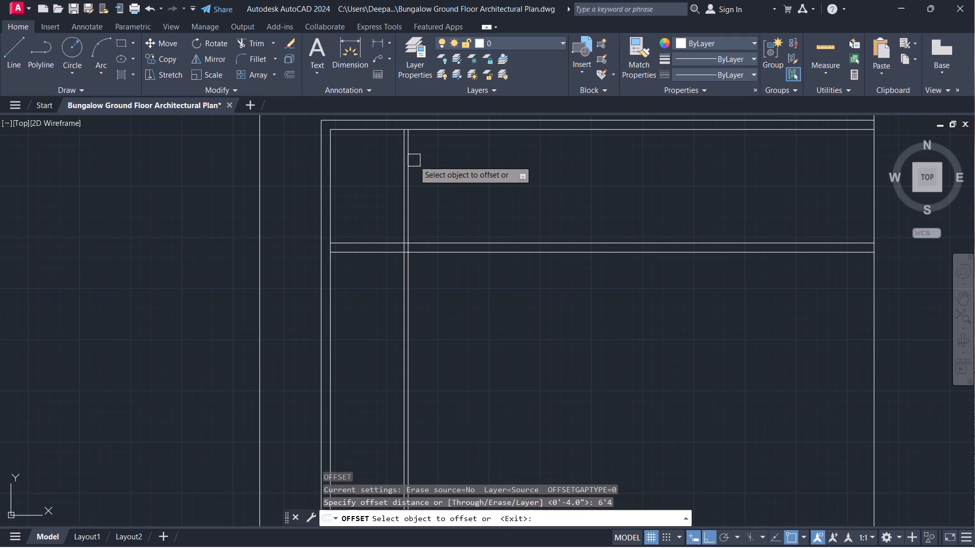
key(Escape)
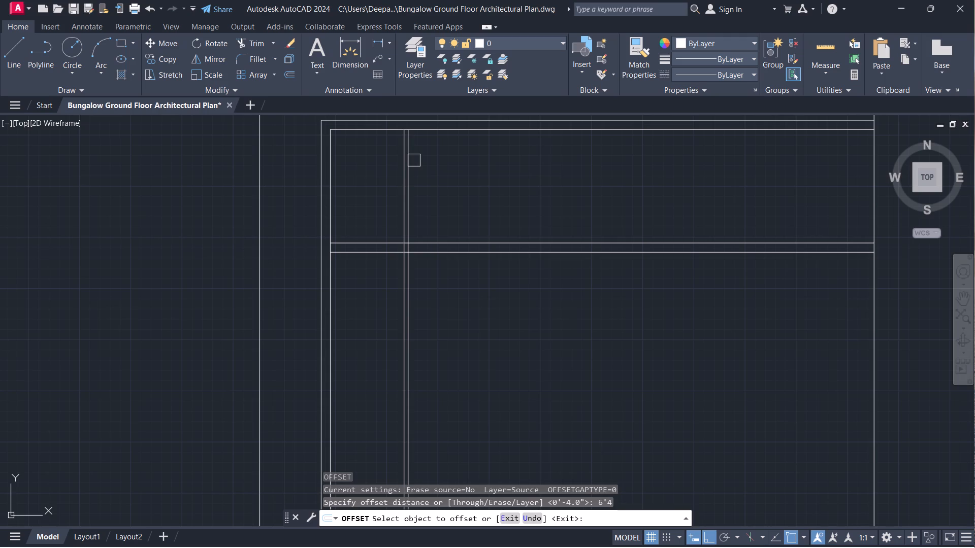
Offset the right face of the 4" vertical partition 6'4.5" to the right.
text(o 6'4)
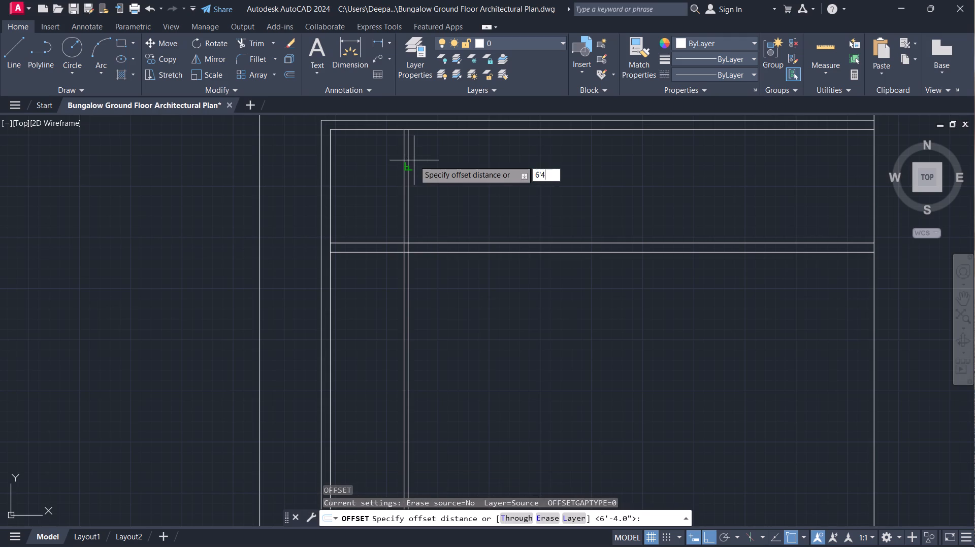
text(.5)
key(Return)
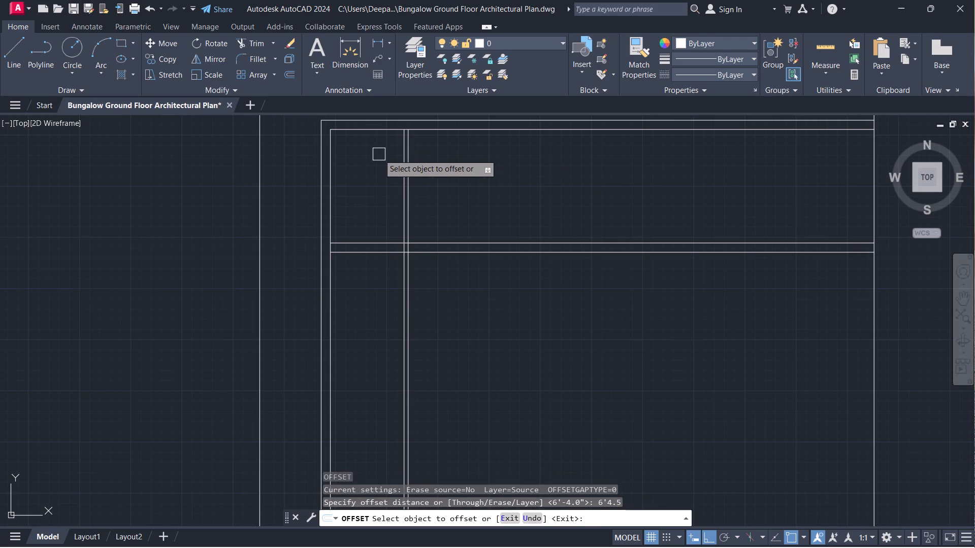
click(412, 185)
click(474, 184)
right_click(530, 171)
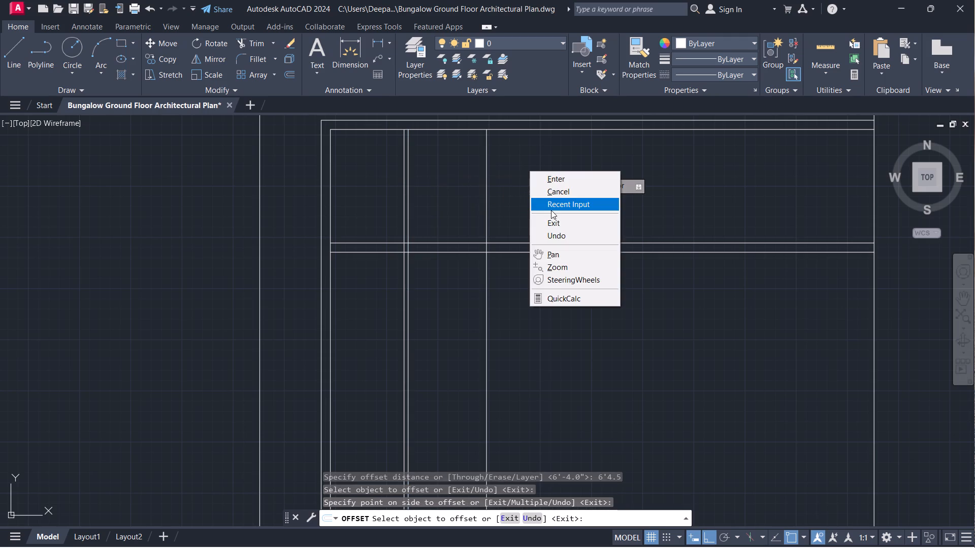
click(556, 196)
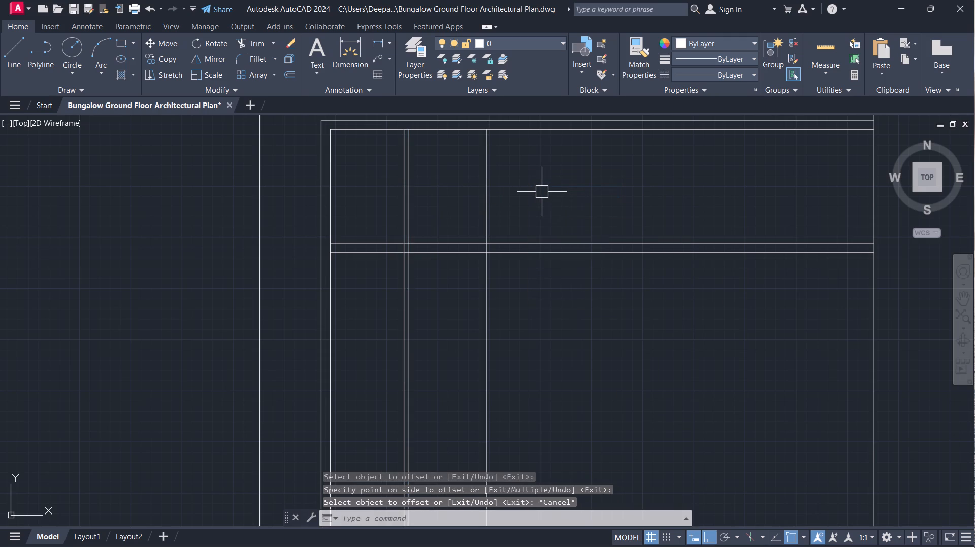
Offset the new vertical line beyond the 4" partition by 9" to the right to form a wall.
text(o)
key(space)
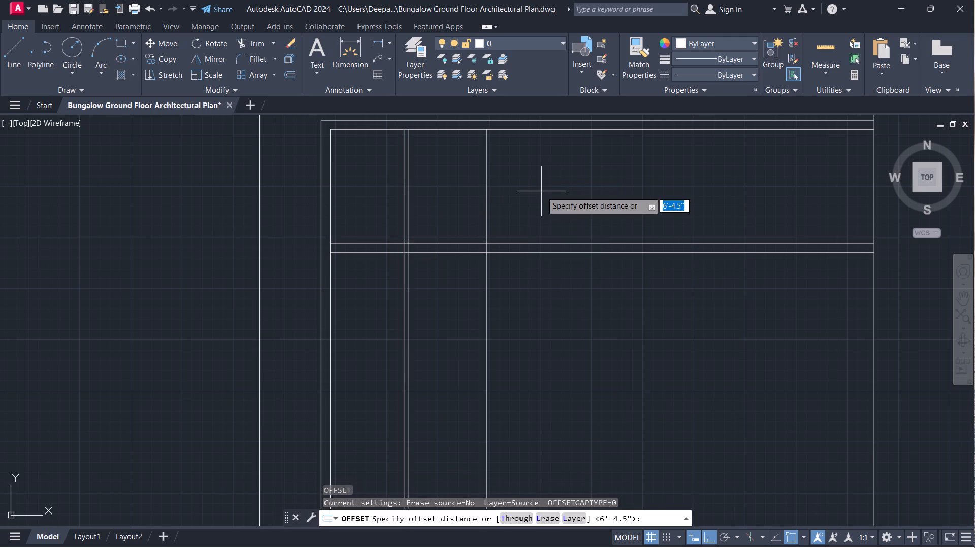
key(9)
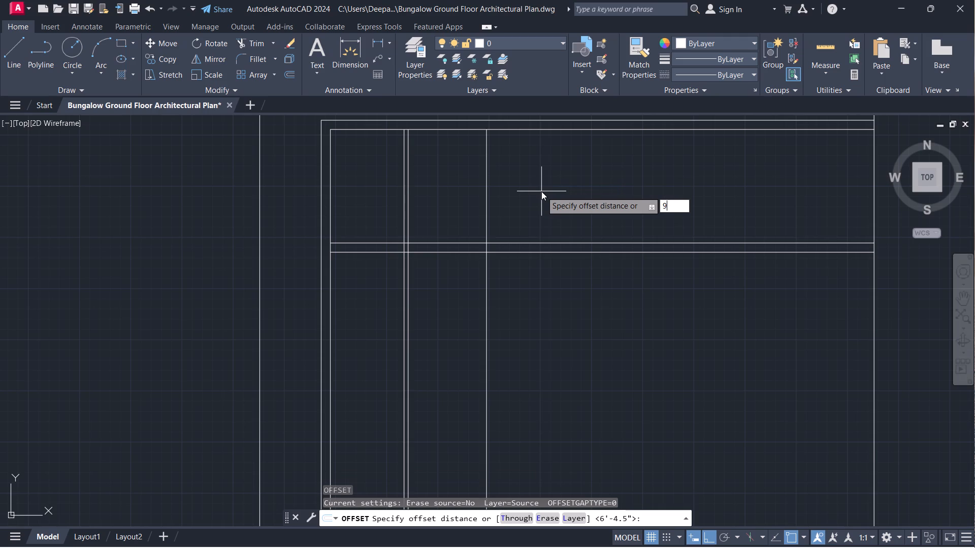
key(Return)
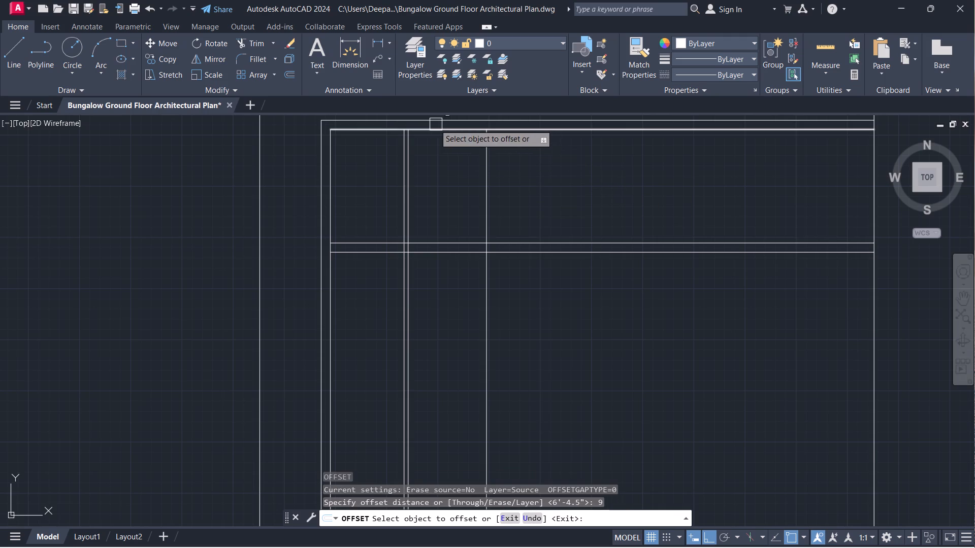
click(483, 168)
click(510, 173)
right_click(539, 171)
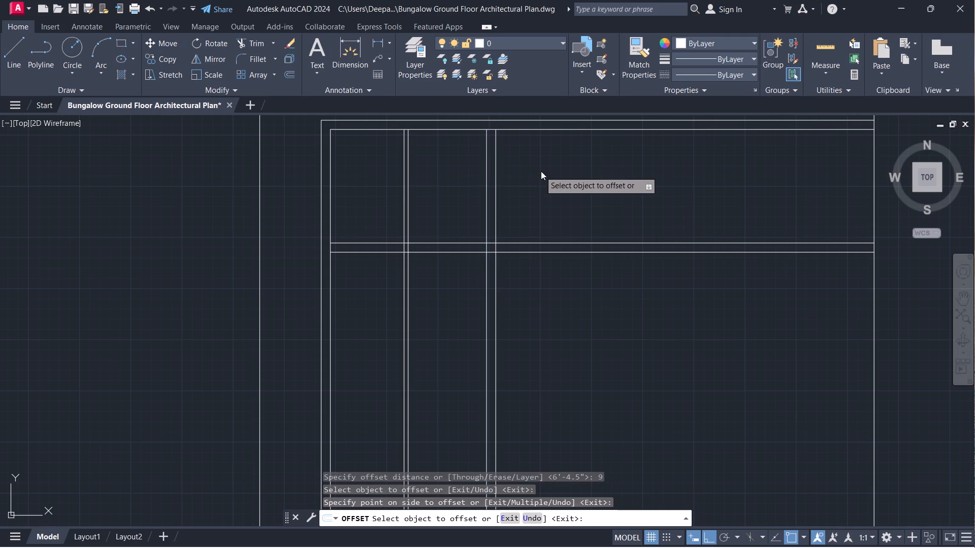
click(578, 192)
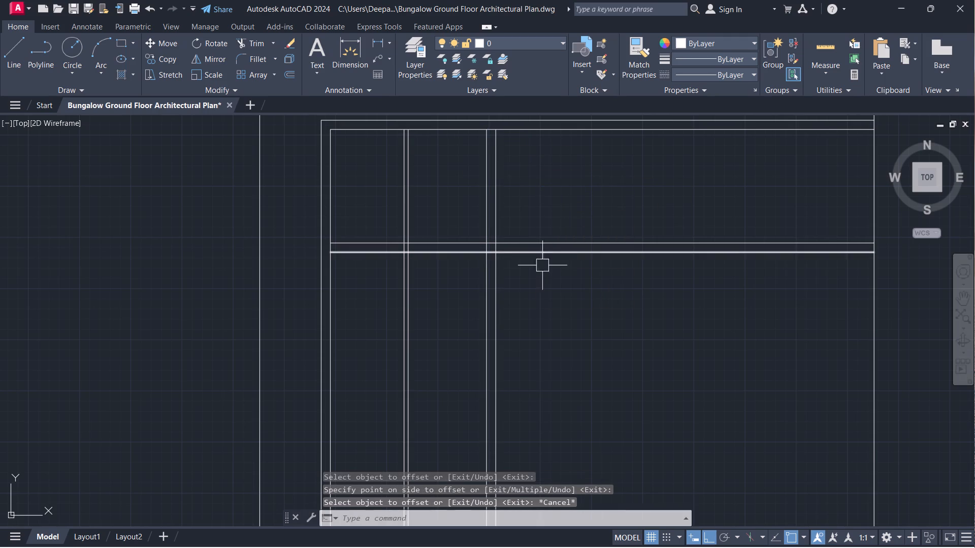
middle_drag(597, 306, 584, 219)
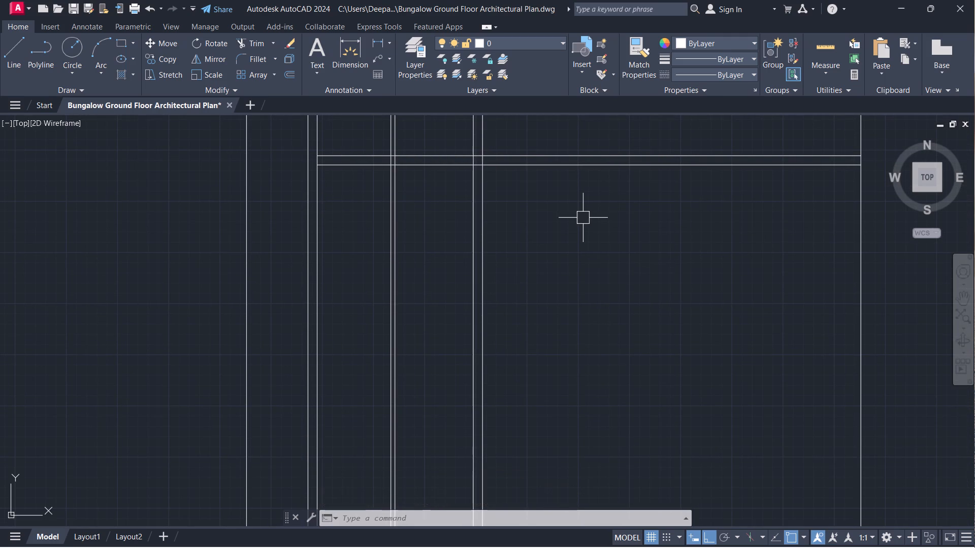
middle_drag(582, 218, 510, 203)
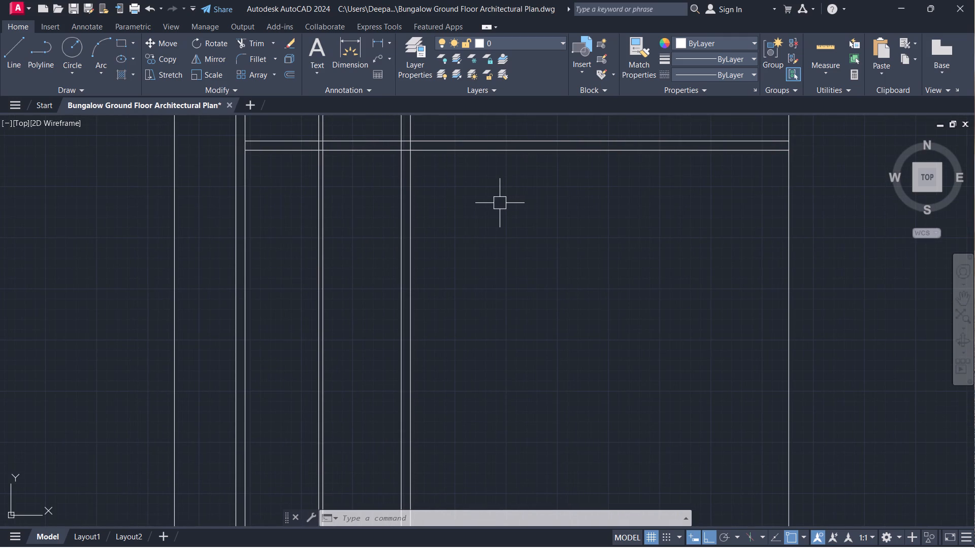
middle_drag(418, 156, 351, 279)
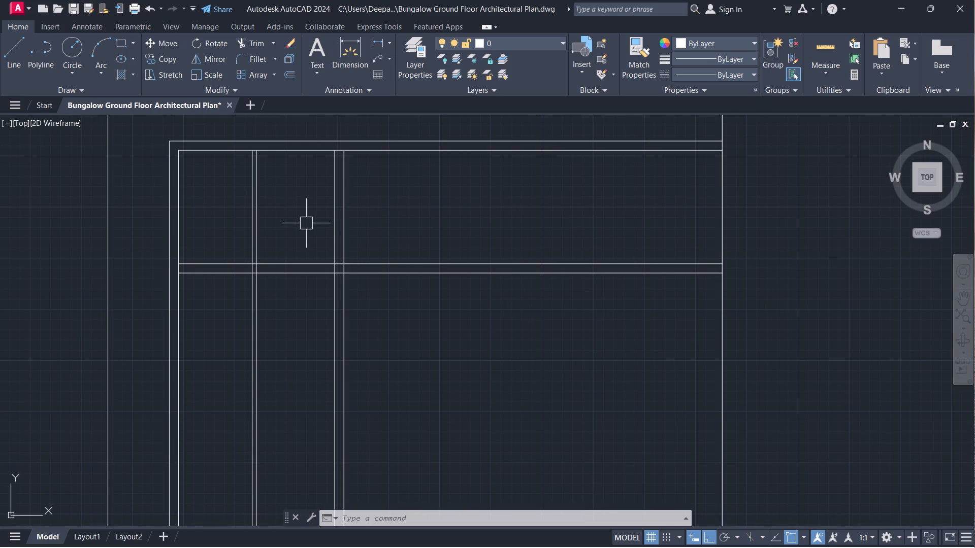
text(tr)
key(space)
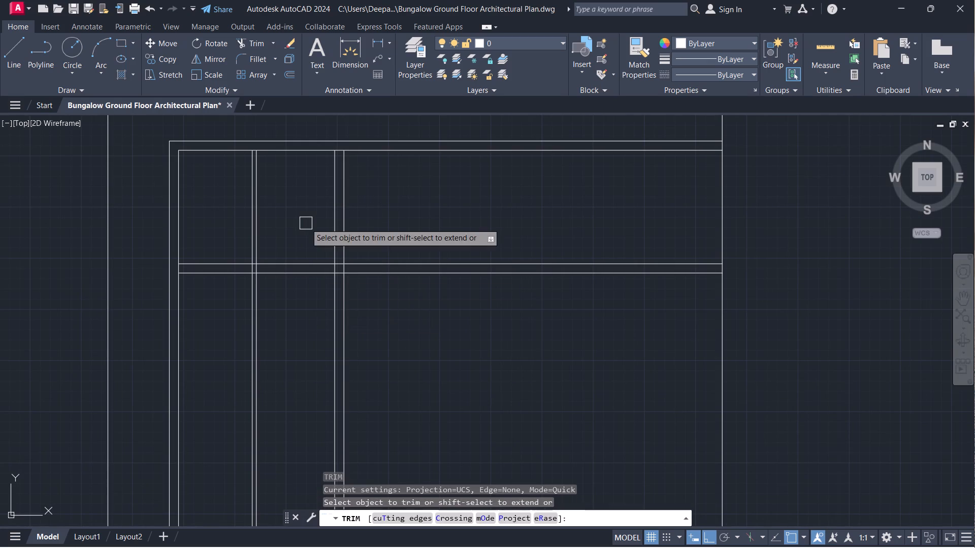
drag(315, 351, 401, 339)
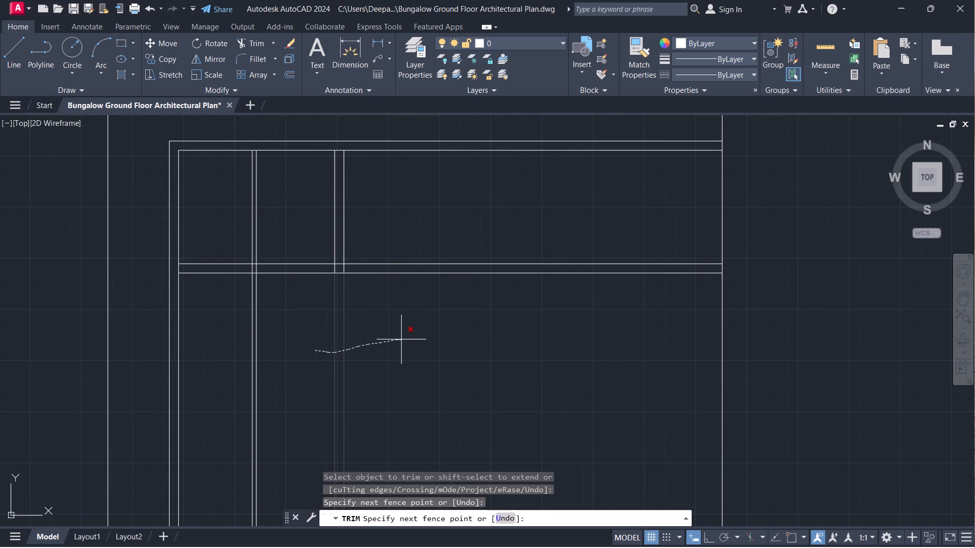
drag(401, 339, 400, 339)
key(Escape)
Trim both lines of the 9" vertical wall where they run below the horizontal 9" wall.
key(space)
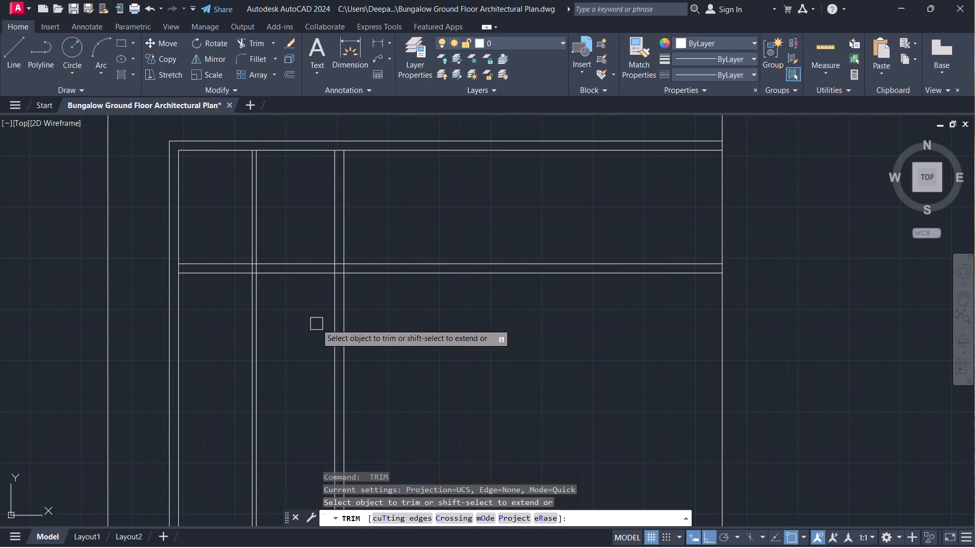
drag(316, 324, 369, 336)
key(Escape)
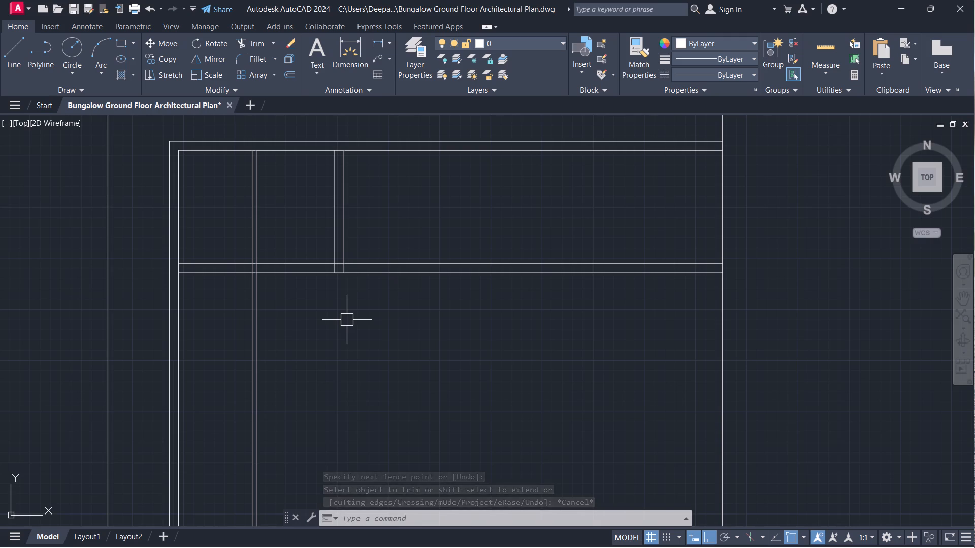
Offset the right face of the trimmed 9" vertical wall 19'6" to the right.
text(o)
key(space)
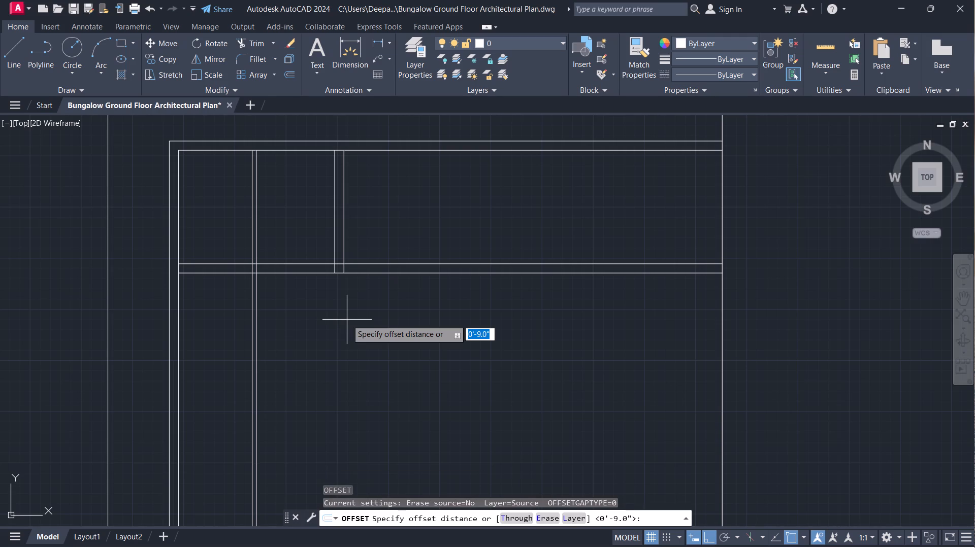
text(19'6)
key(Return)
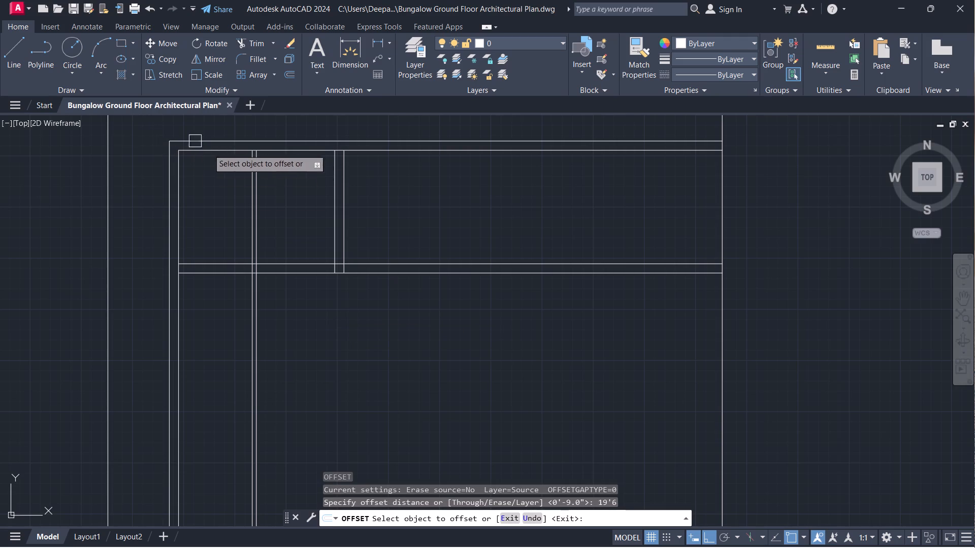
click(348, 176)
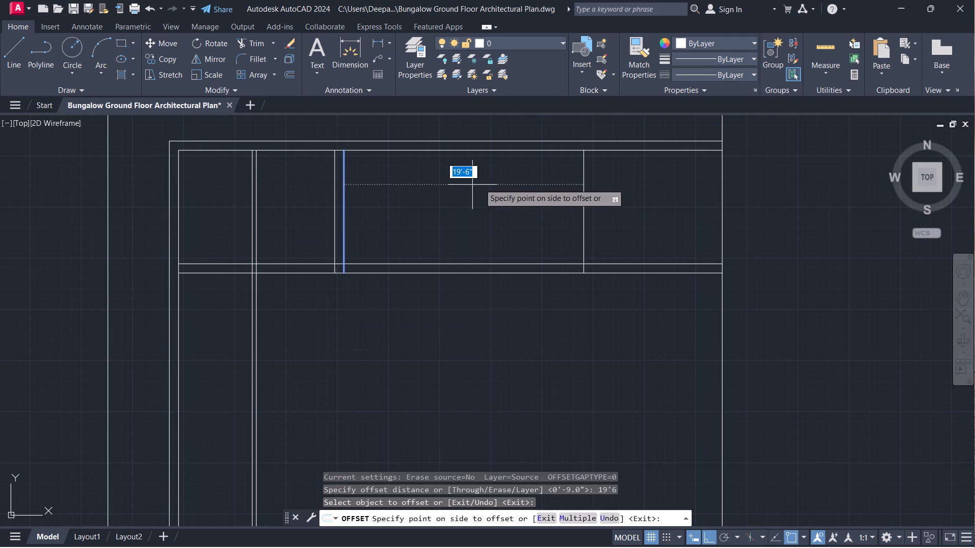
click(633, 195)
right_click(633, 195)
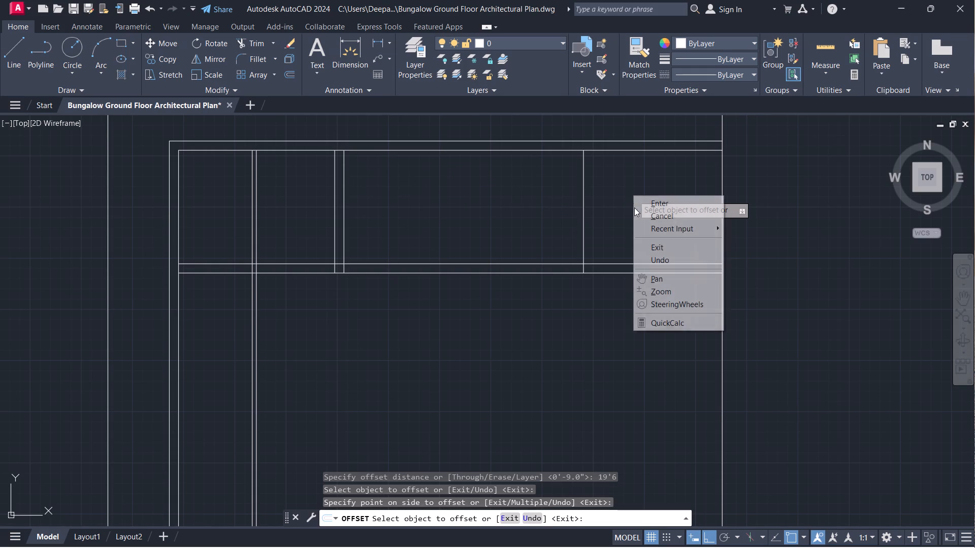
click(664, 216)
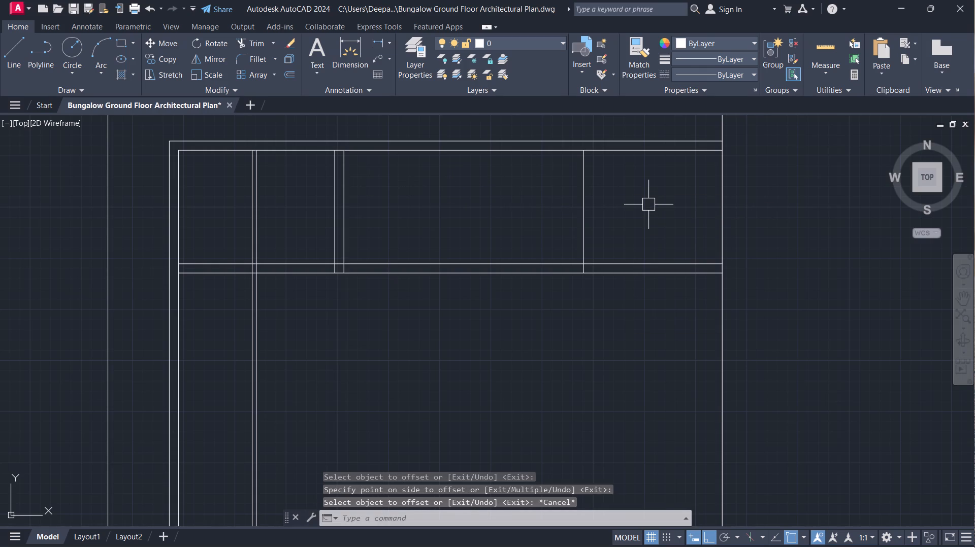
Offset the new vertical line at the far side of the 19'6" room by 9" to the right.
text(o)
key(space)
key(9)
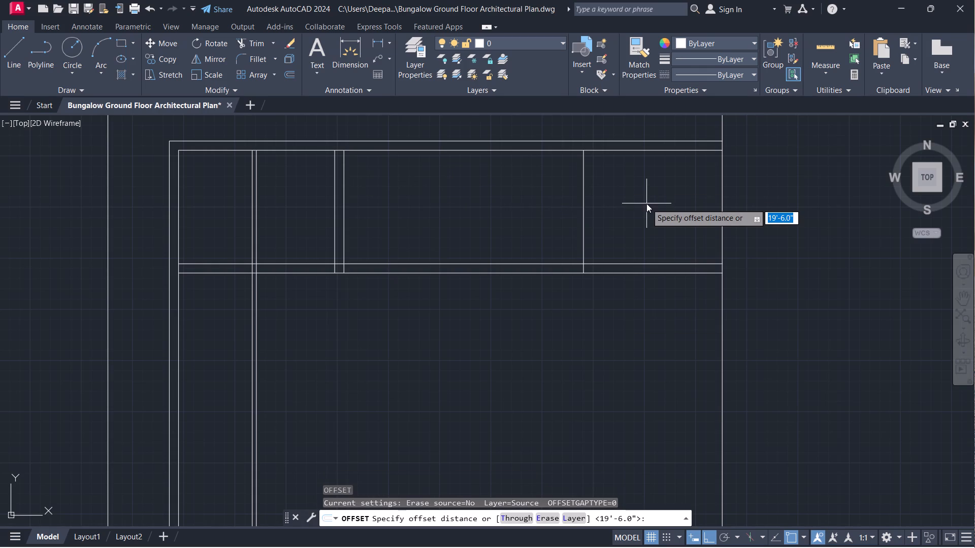
key(Return)
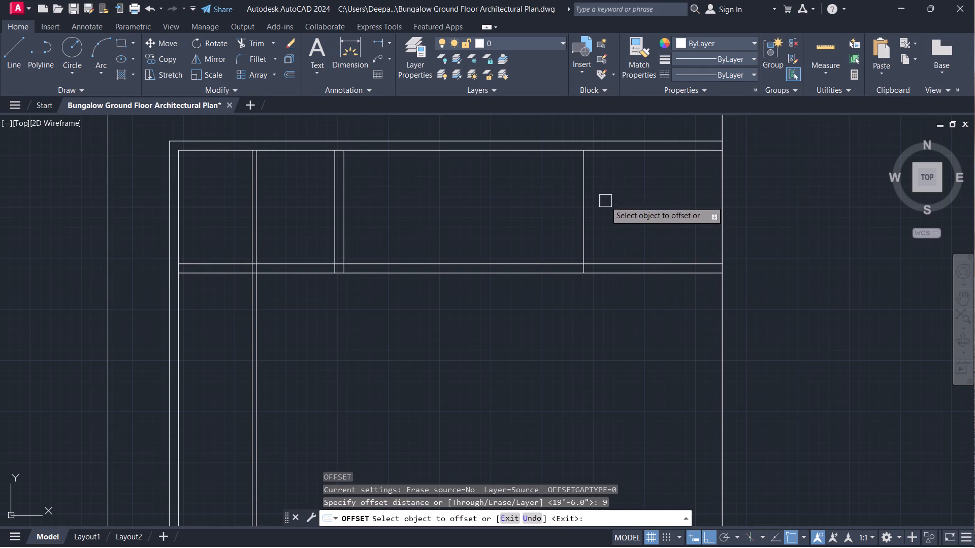
click(578, 206)
click(620, 203)
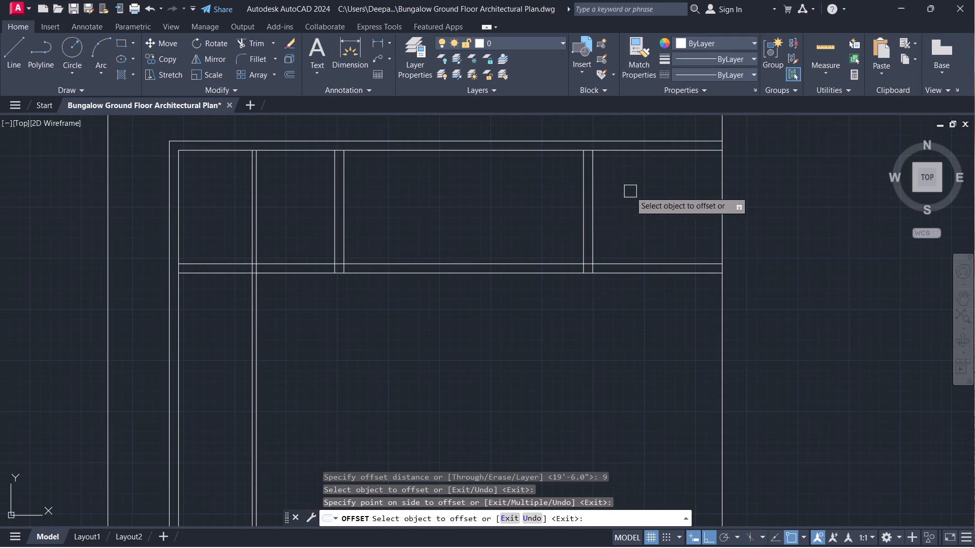
right_click(630, 191)
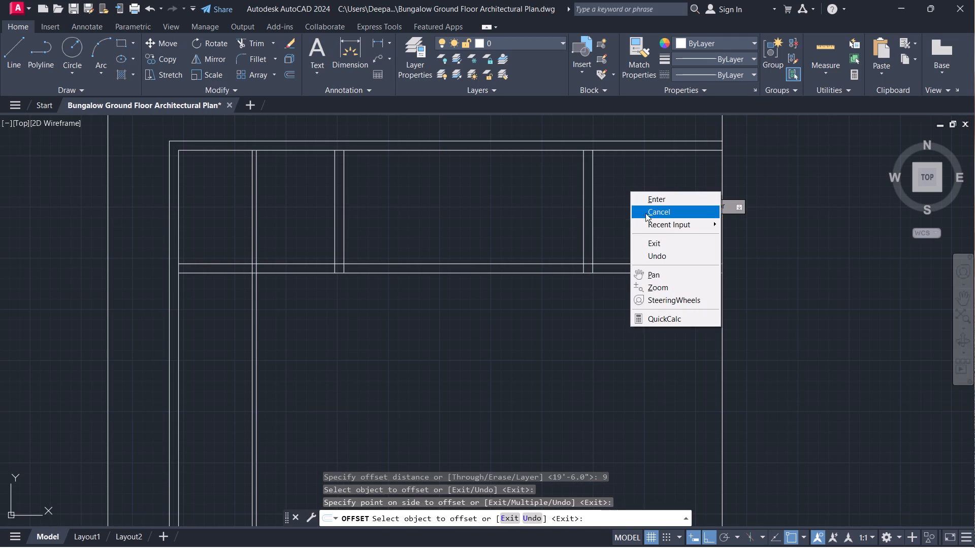
click(648, 212)
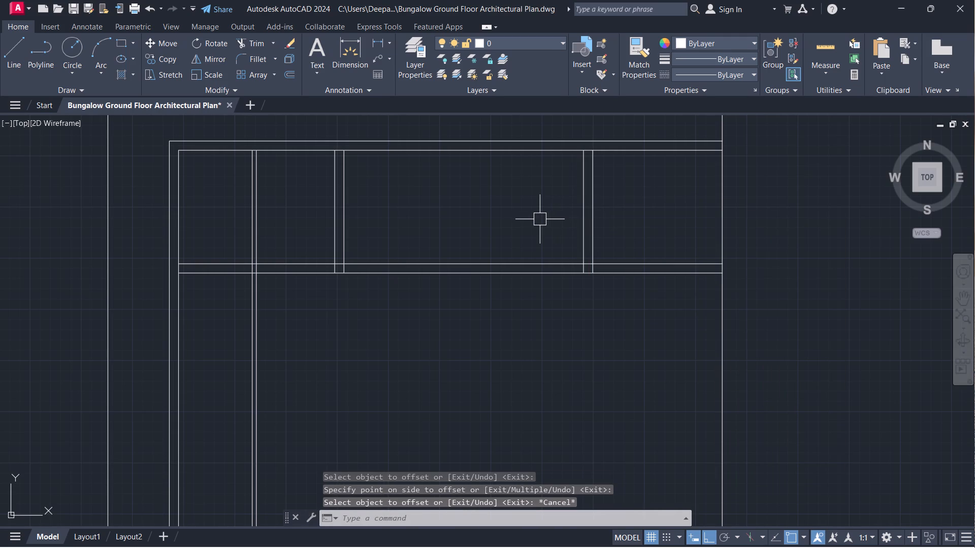
Offset the right face of the rightmost 9" vertical wall 4'9" to the right.
text(o)
key(space)
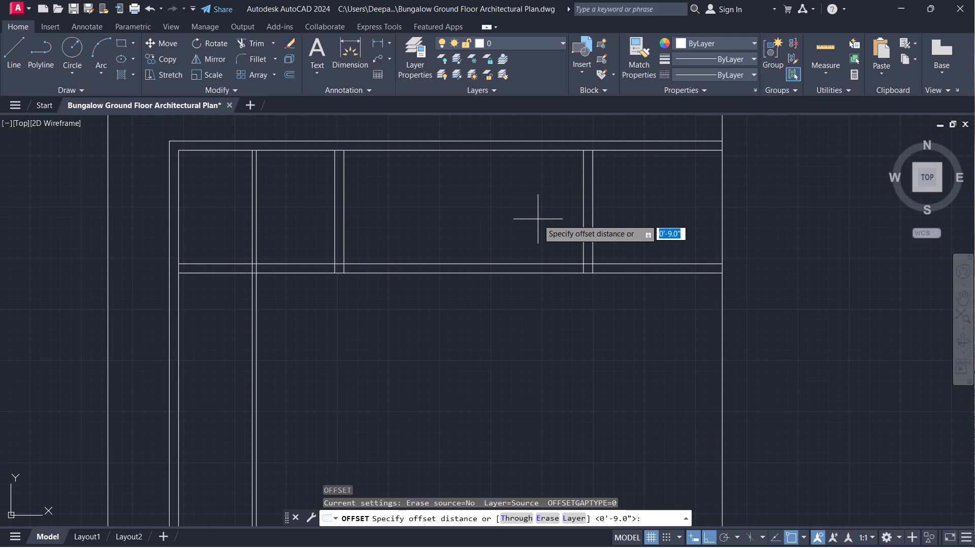
key(4)
text('9)
key(Return)
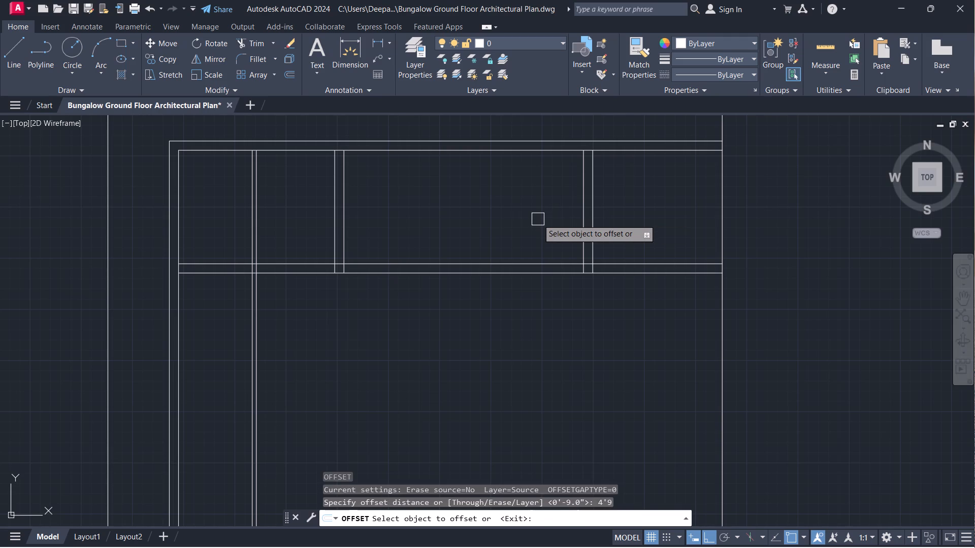
middle_drag(637, 198, 608, 194)
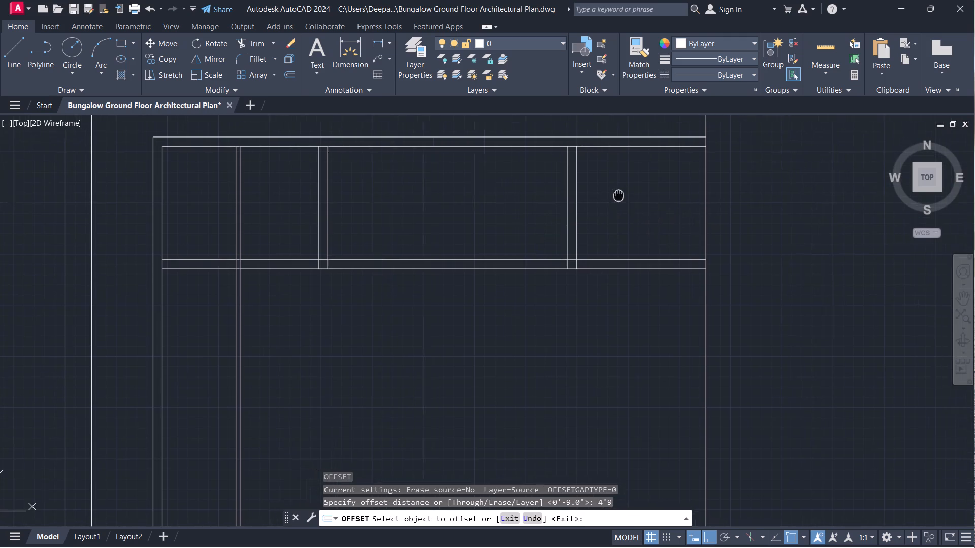
middle_drag(608, 194, 534, 210)
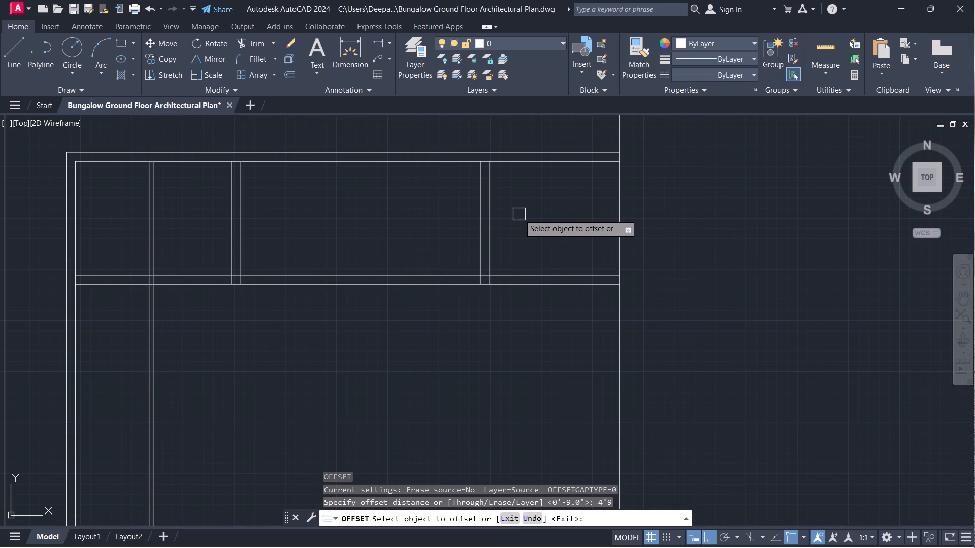
click(495, 209)
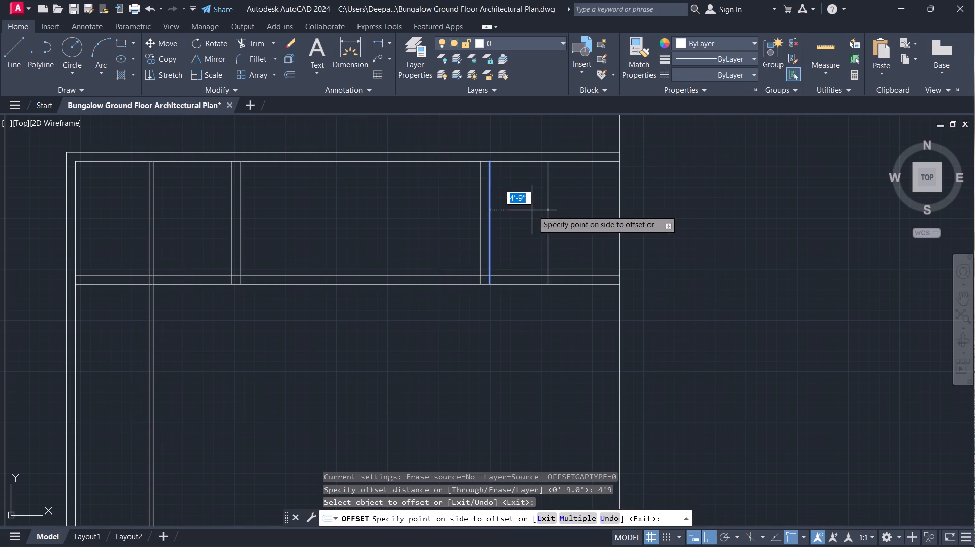
click(534, 210)
right_click(534, 210)
click(566, 234)
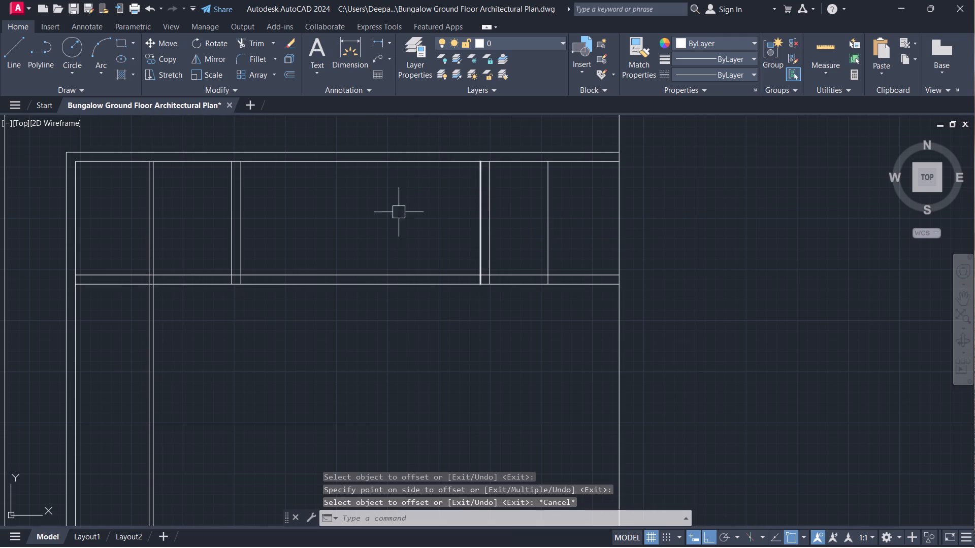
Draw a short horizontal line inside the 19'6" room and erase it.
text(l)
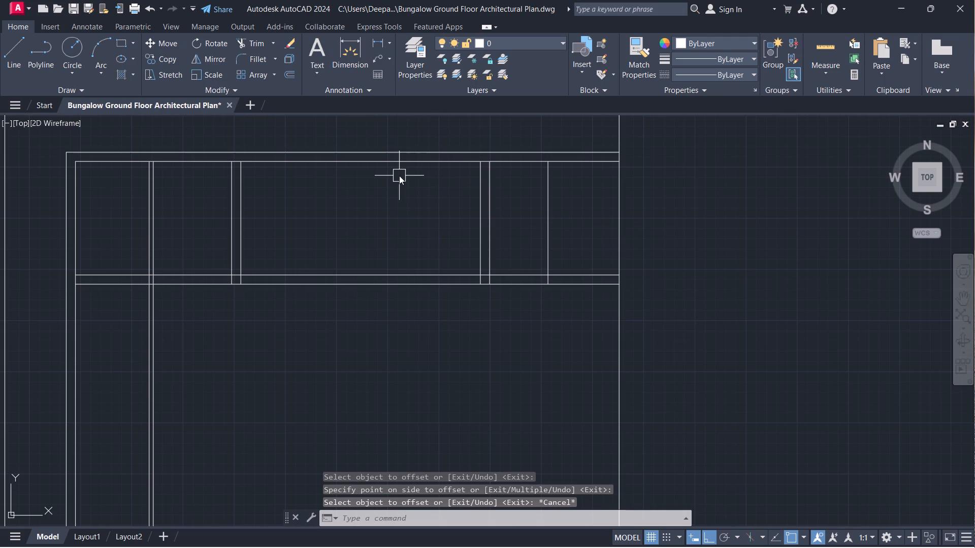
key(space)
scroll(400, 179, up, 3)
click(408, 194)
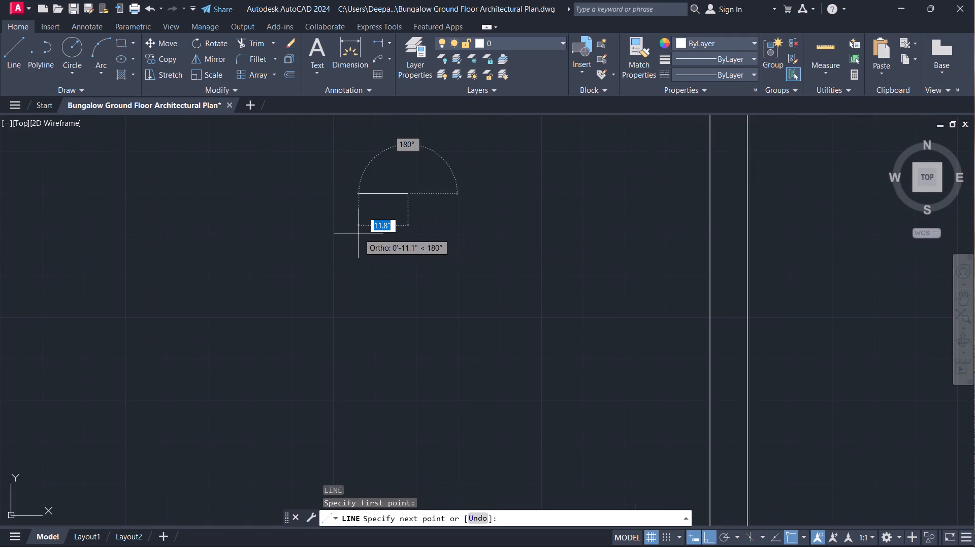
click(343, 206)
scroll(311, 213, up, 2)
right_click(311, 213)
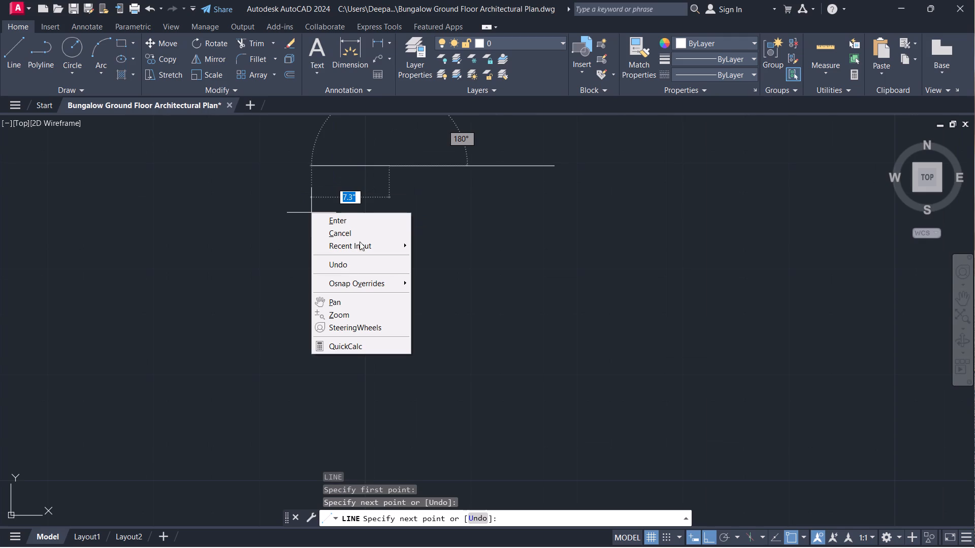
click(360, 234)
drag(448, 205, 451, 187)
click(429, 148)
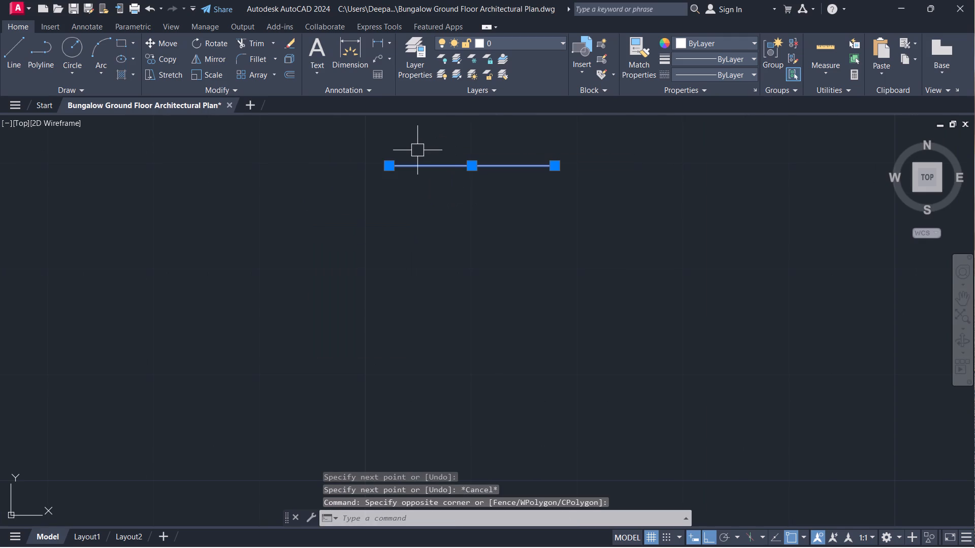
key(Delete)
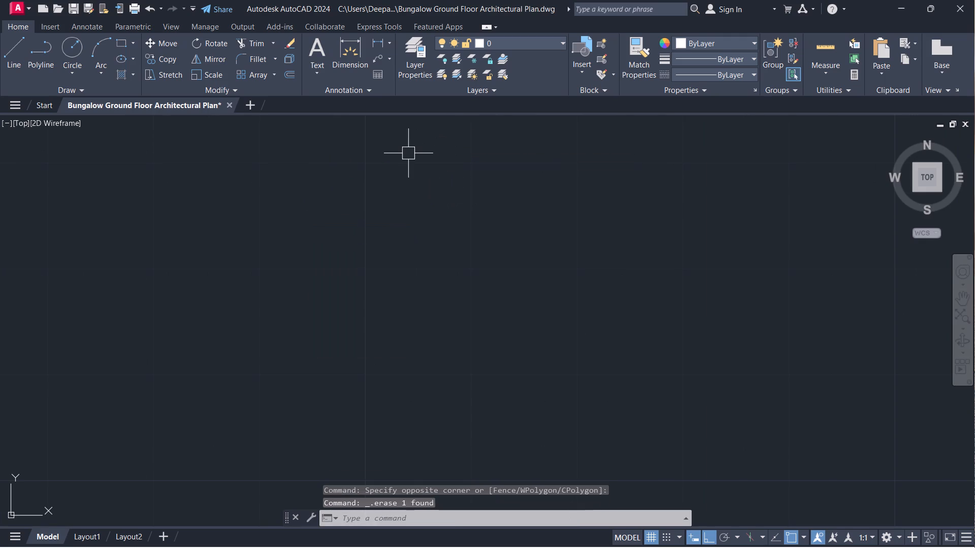
Offset the vertical line at the far side of the 4'9" room by 9" to the right.
scroll(410, 187, down, 4)
middle_drag(449, 207, 349, 217)
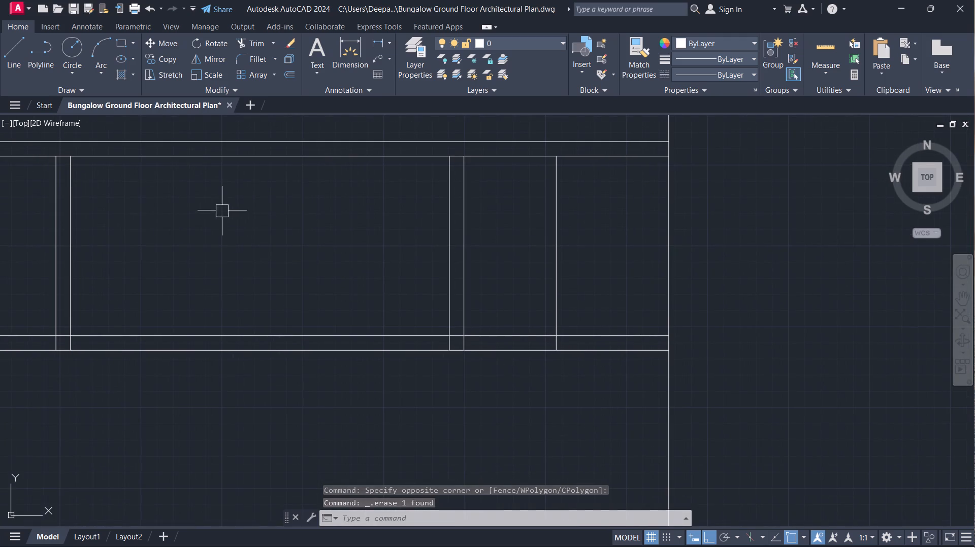
middle_drag(418, 242, 413, 239)
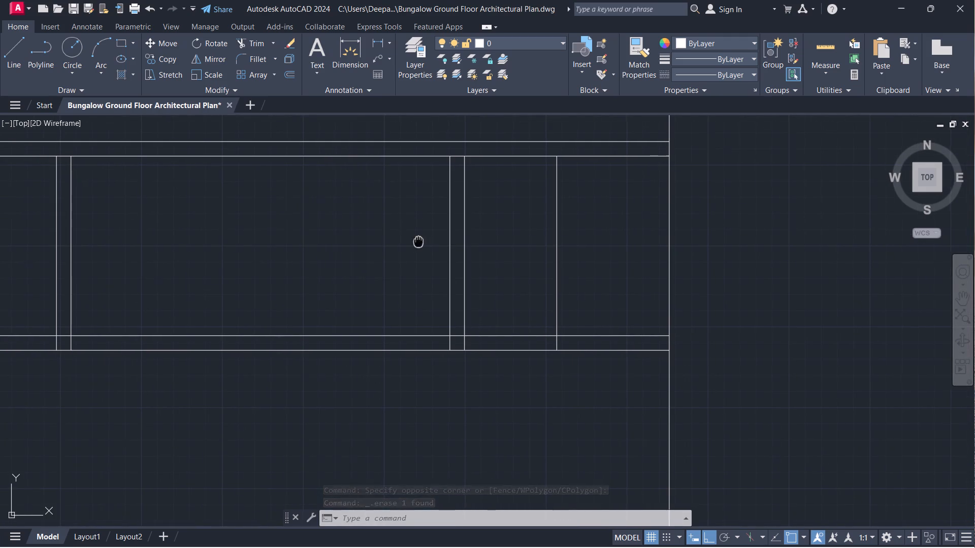
middle_drag(413, 239, 315, 222)
scroll(473, 227, down, 1)
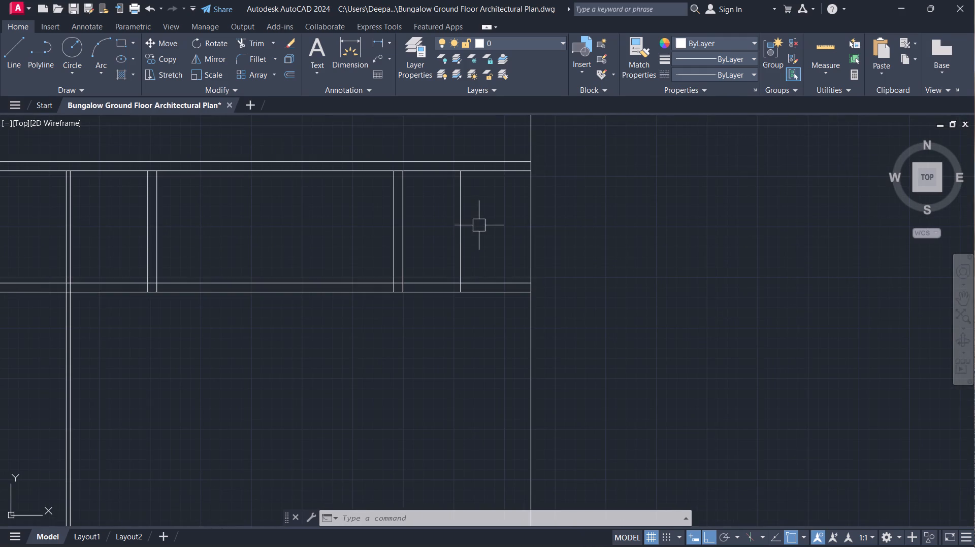
text(o)
key(space)
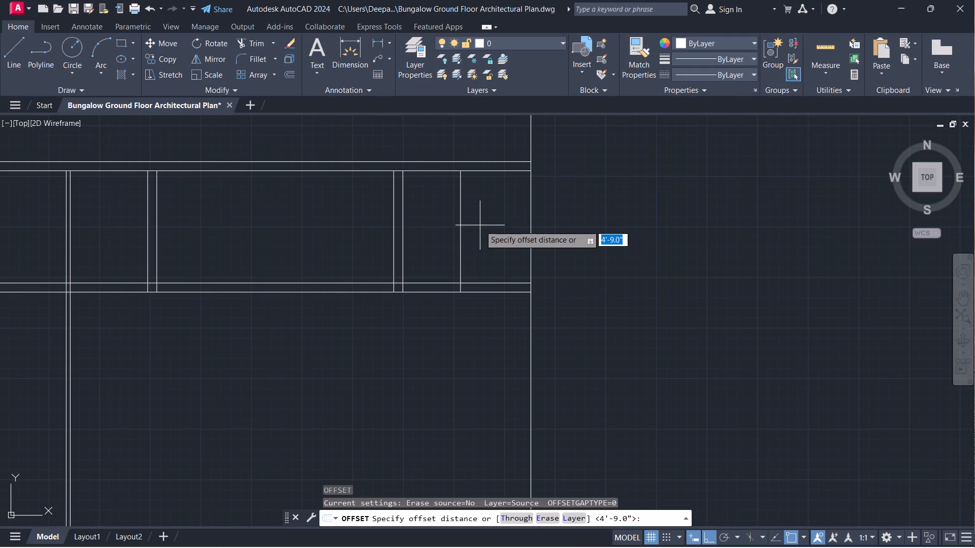
key(9)
key(Return)
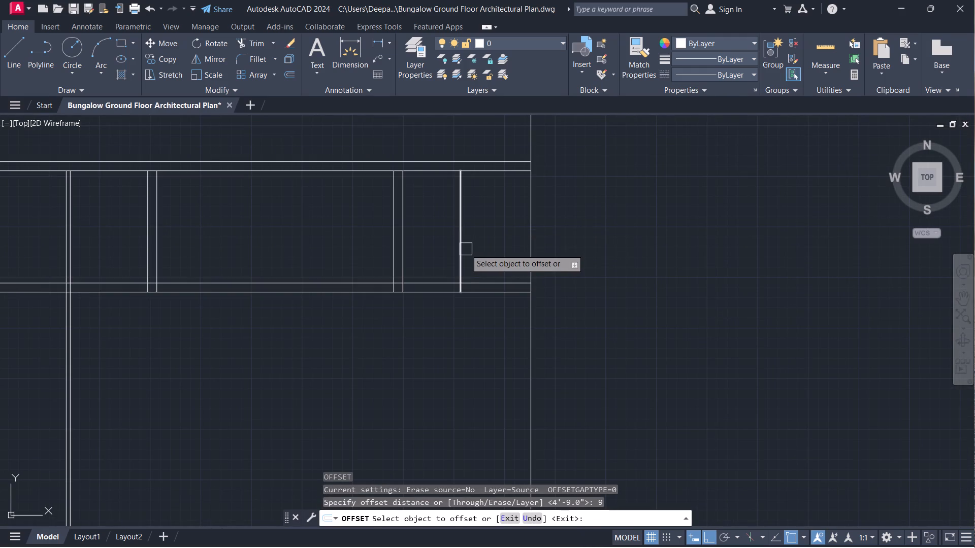
click(463, 249)
click(490, 238)
right_click(490, 238)
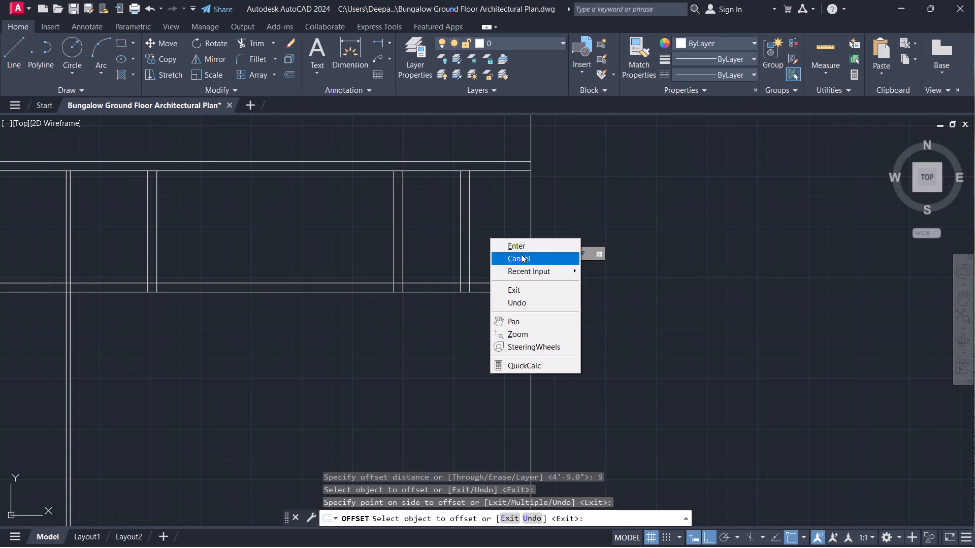
click(522, 255)
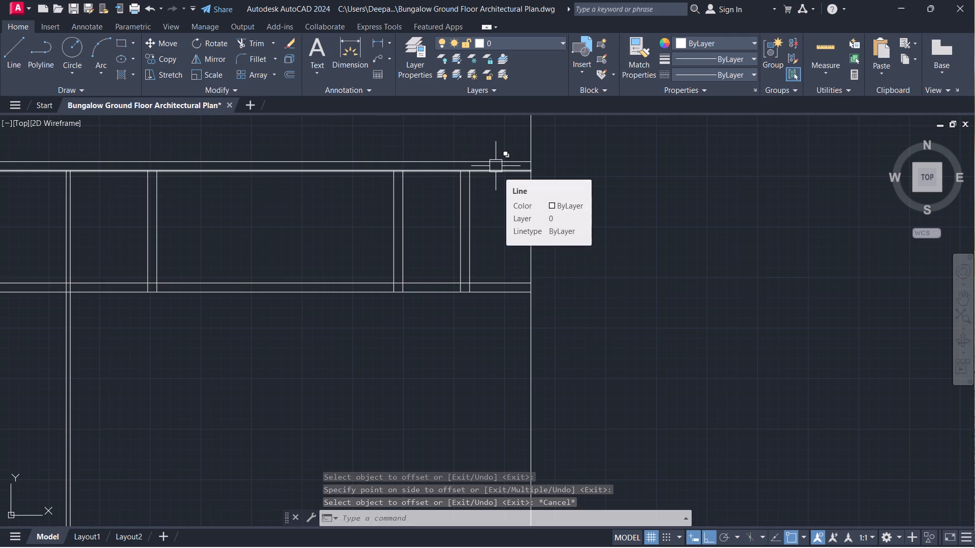
Extend the outer line of the rightmost 9" wall up to the top wall's outer line.
text(ex)
key(space)
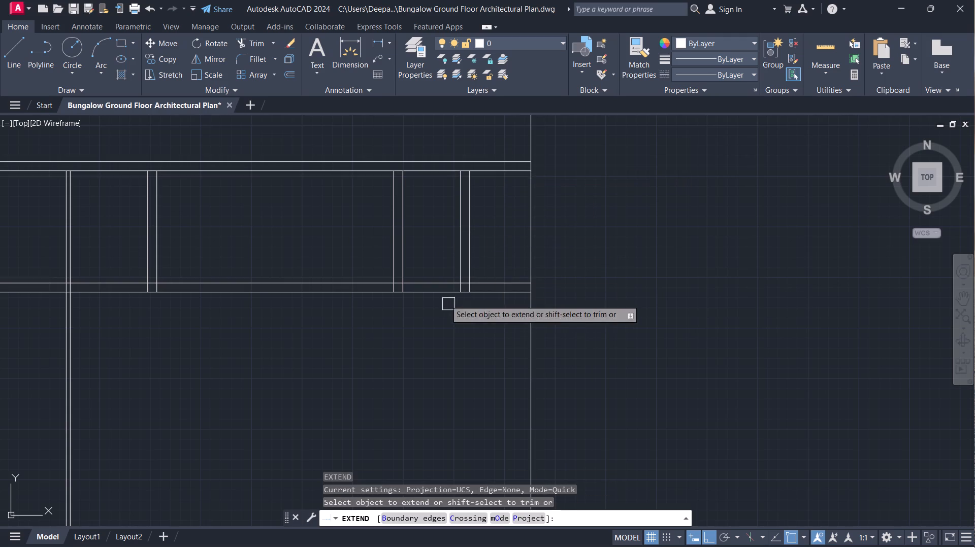
scroll(466, 213, up, 1)
click(466, 212)
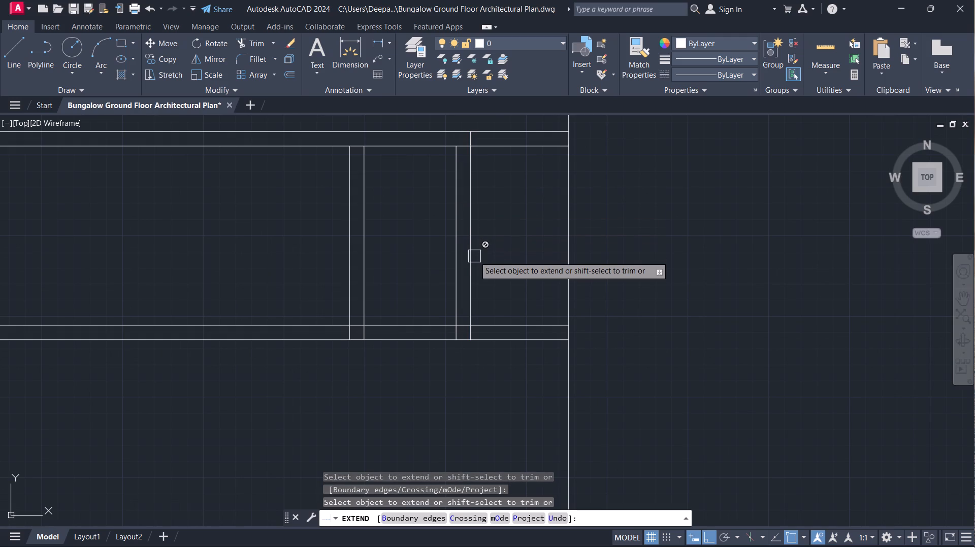
key(Escape)
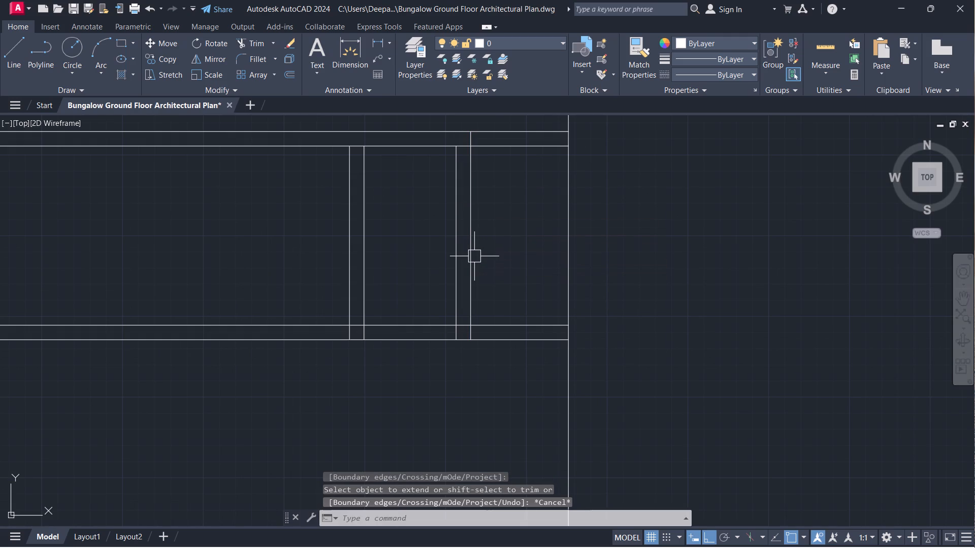
Trim the lines of both horizontal 9" walls where they run past the rightmost vertical wall's outer face.
text(tr)
key(space)
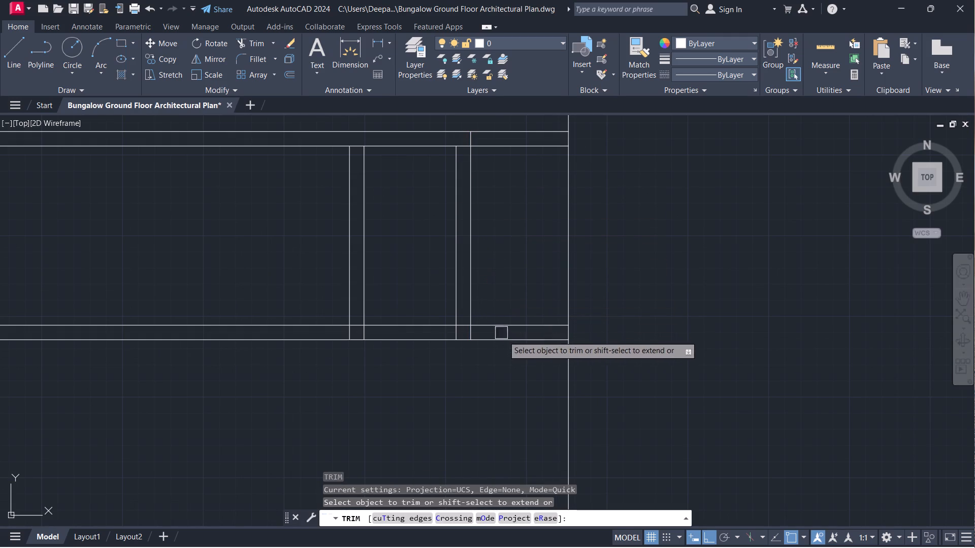
drag(512, 367, 511, 356)
middle_drag(492, 170, 477, 270)
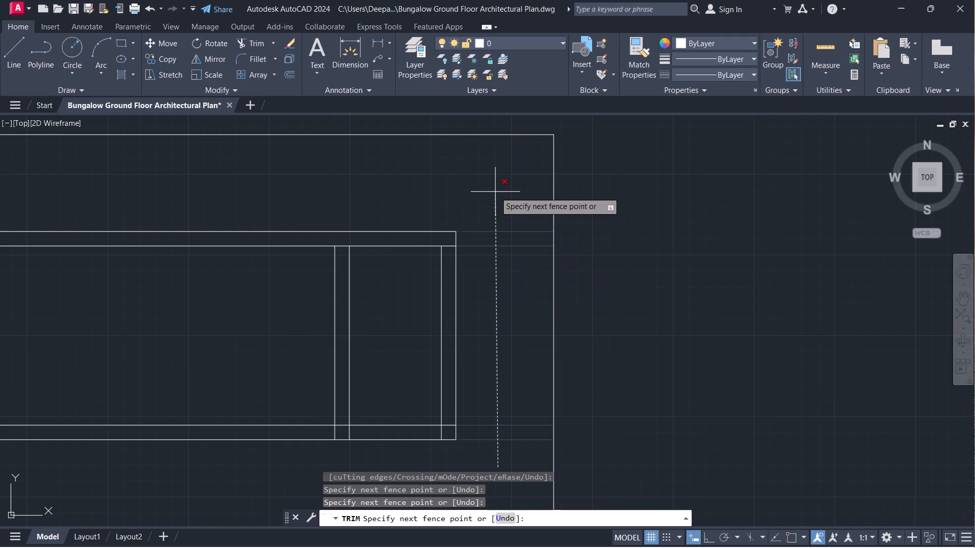
click(495, 192)
right_click(495, 192)
click(506, 206)
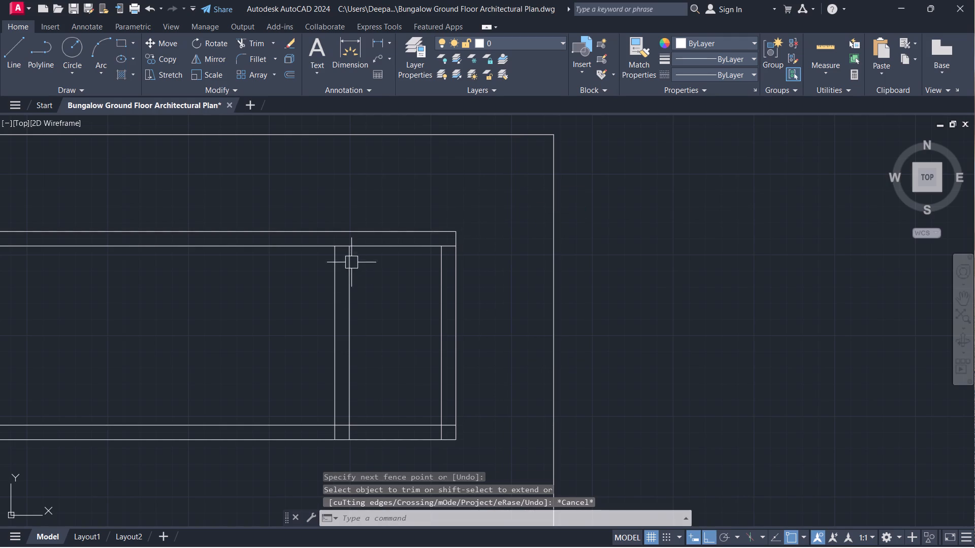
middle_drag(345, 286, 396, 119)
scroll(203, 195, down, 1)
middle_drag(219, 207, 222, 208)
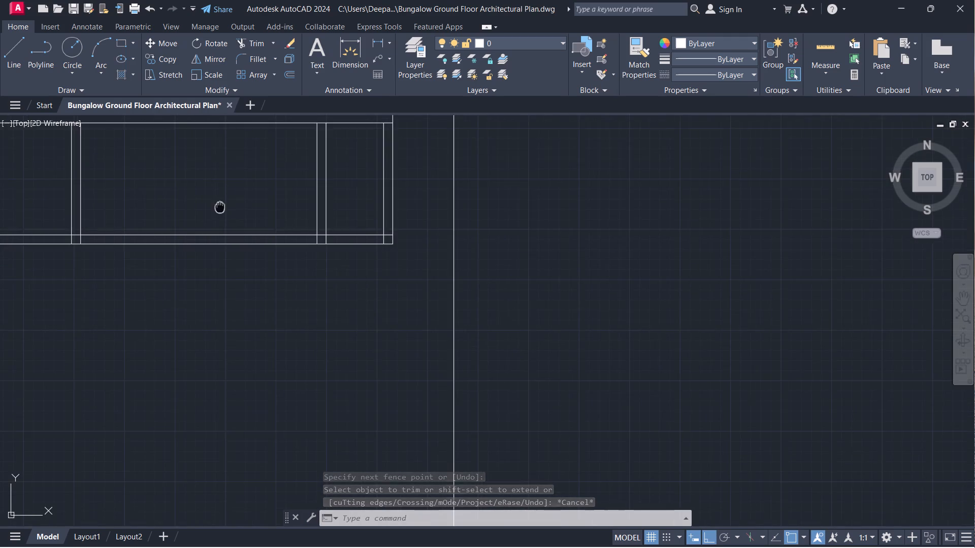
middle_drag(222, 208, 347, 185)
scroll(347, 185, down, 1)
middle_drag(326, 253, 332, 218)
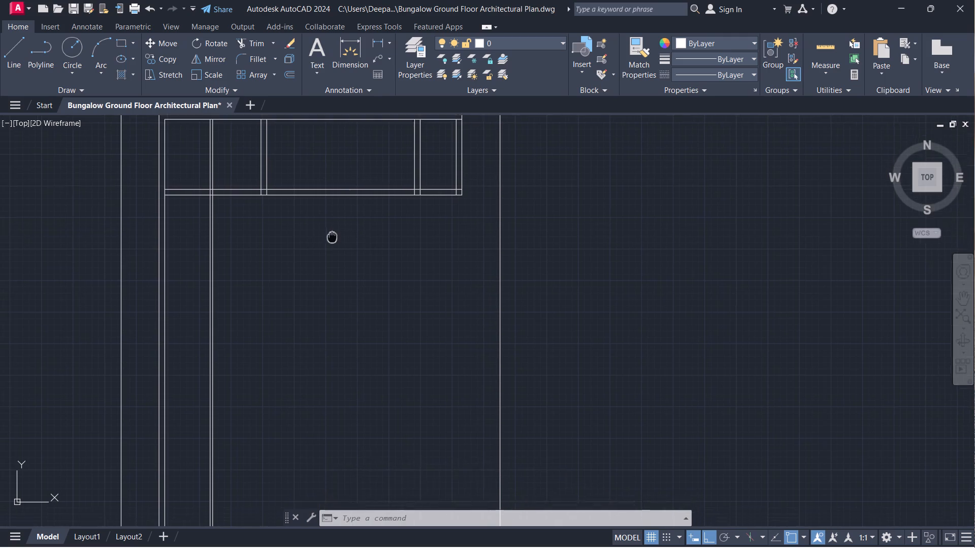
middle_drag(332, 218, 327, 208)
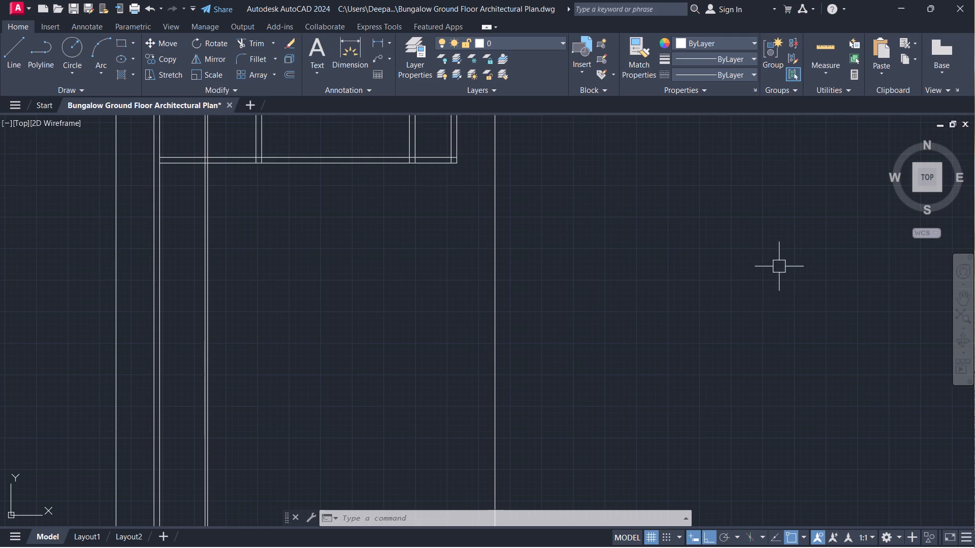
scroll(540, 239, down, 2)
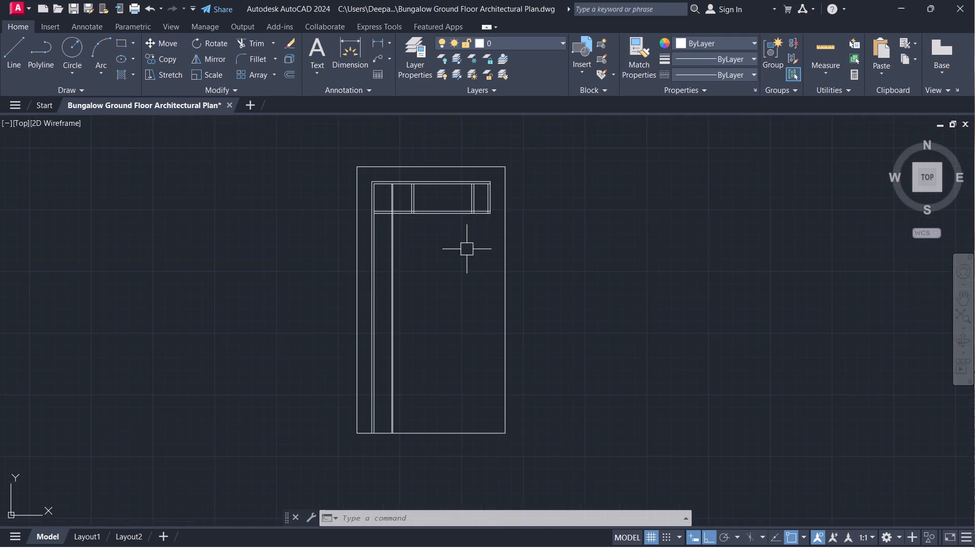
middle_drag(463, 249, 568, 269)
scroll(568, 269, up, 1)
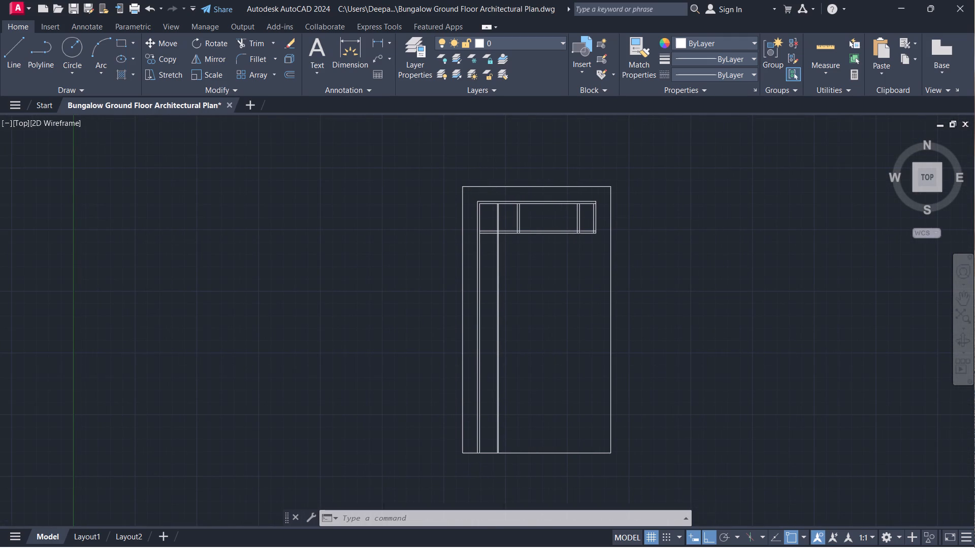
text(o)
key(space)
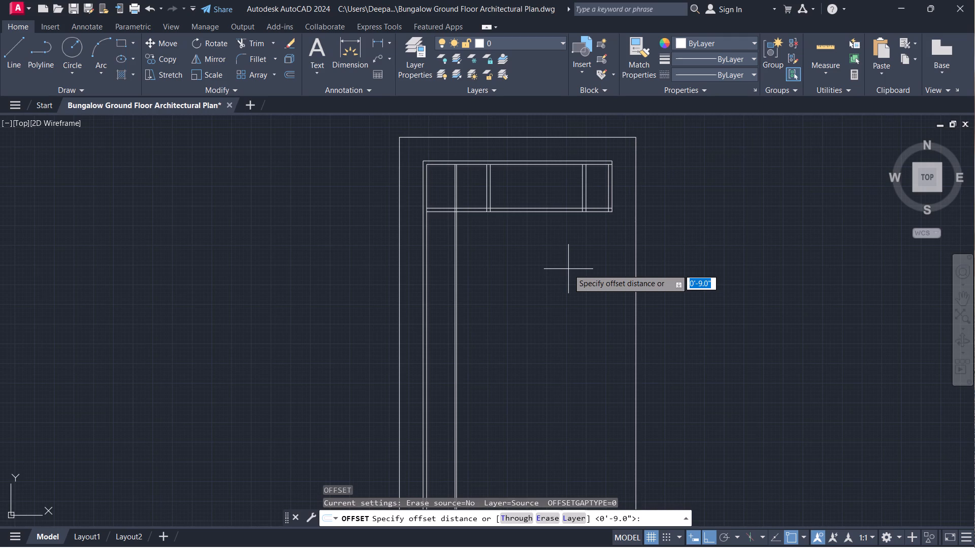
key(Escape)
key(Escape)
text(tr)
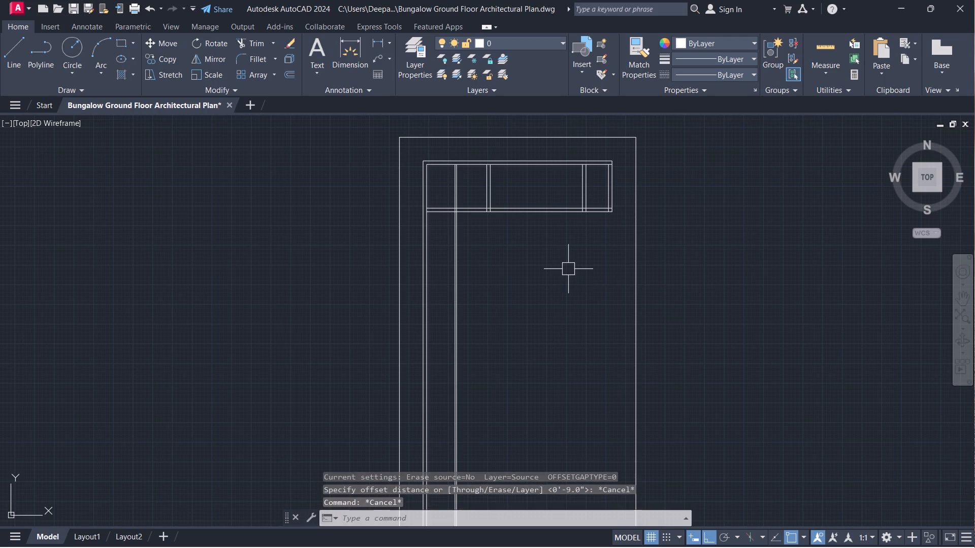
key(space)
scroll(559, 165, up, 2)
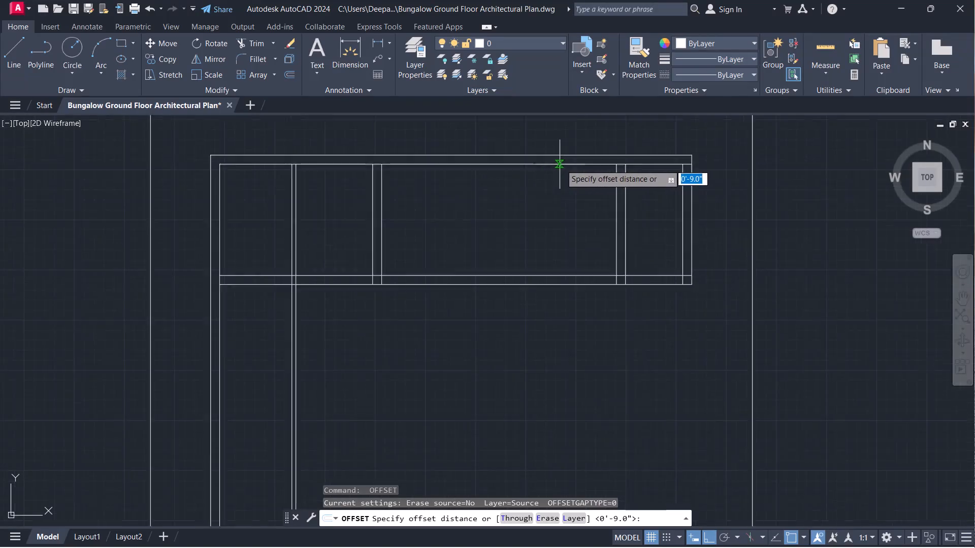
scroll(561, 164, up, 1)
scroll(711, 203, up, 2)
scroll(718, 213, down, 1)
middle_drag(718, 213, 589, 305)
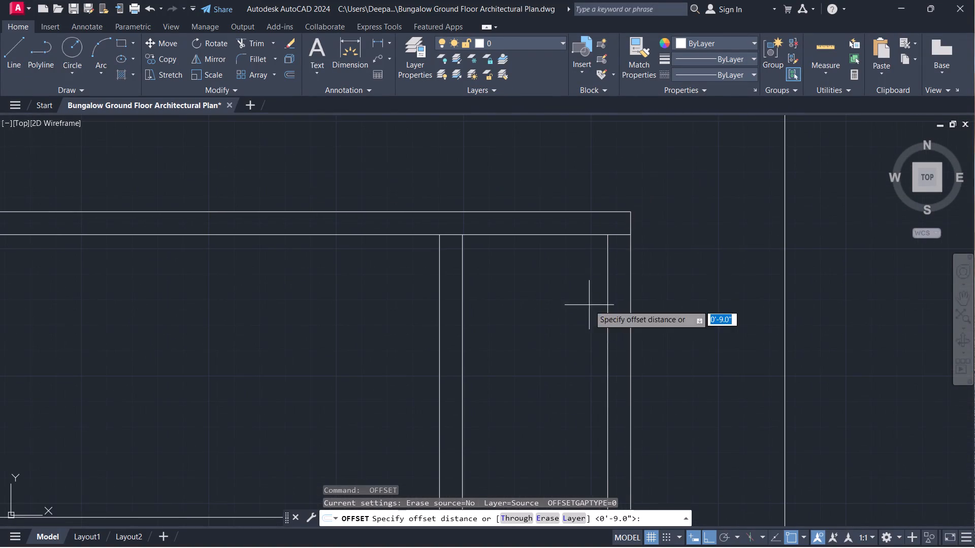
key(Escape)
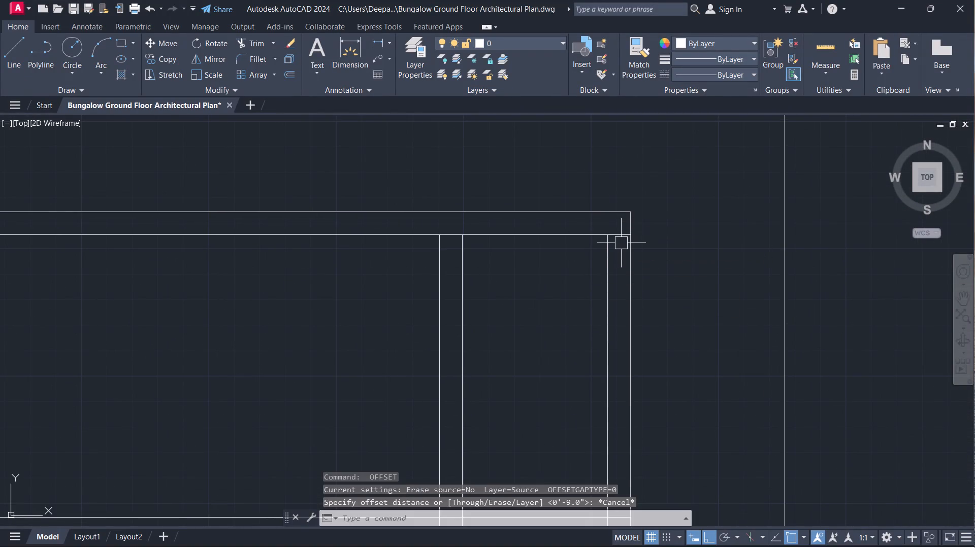
Trim the top wall's inner line where it crosses the rightmost wall and the two interior 9" vertical walls.
text(tr)
key(space)
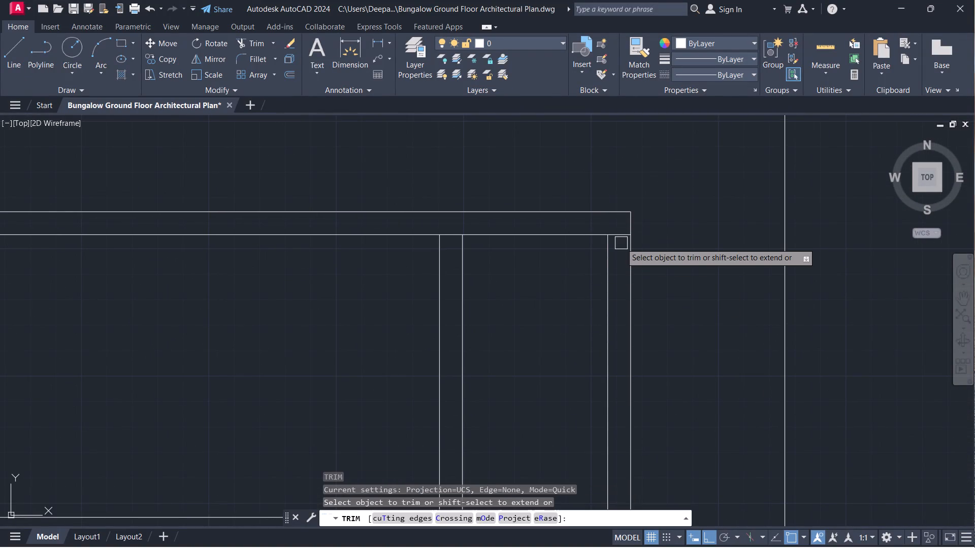
drag(624, 248, 623, 221)
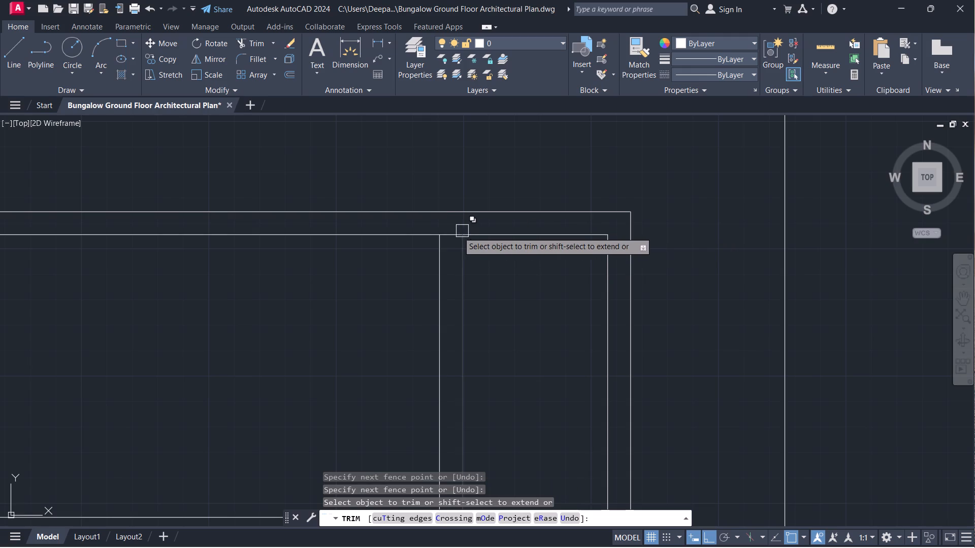
click(449, 236)
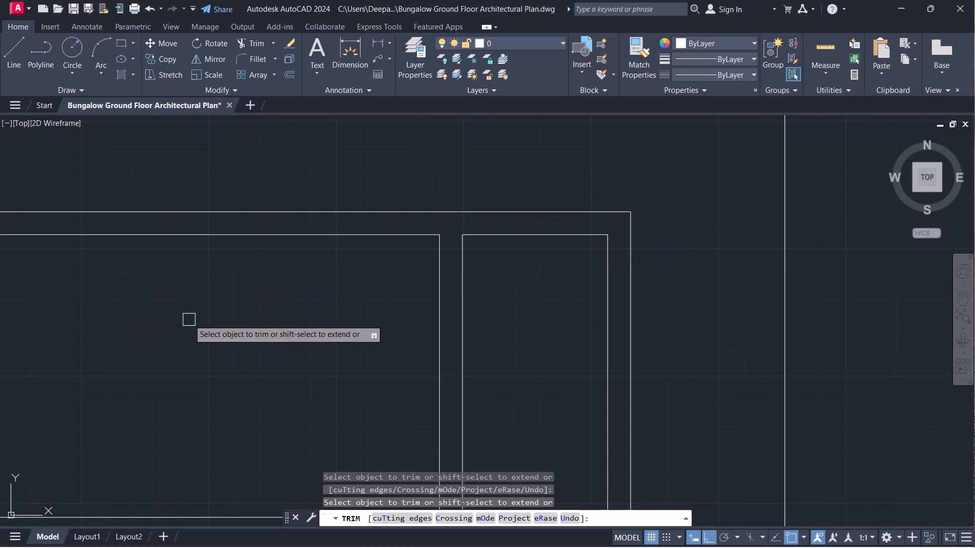
middle_drag(190, 320, 808, 356)
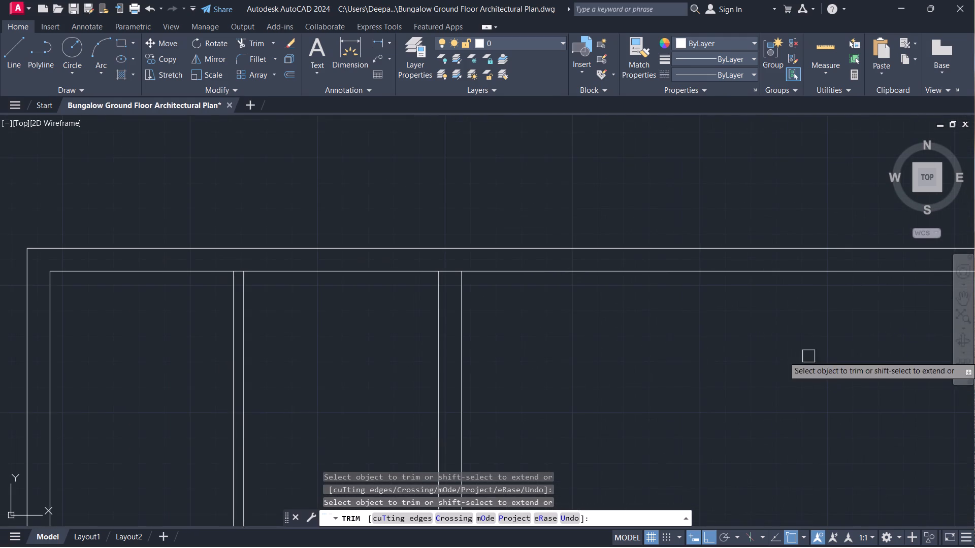
scroll(445, 292, up, 2)
click(450, 287)
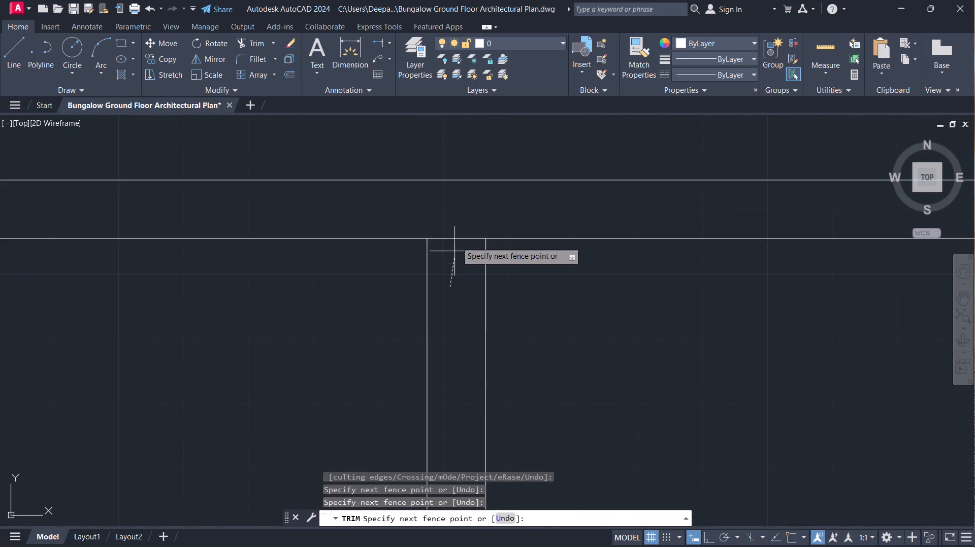
click(465, 204)
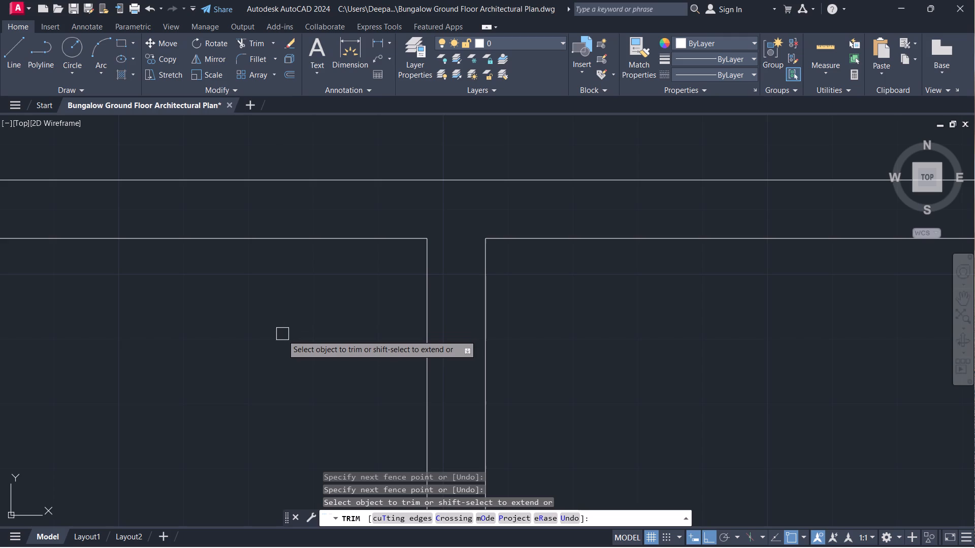
Trim the top wall's inner line between the two lines of the 4" partition.
scroll(282, 336, down, 2)
middle_drag(266, 346, 487, 322)
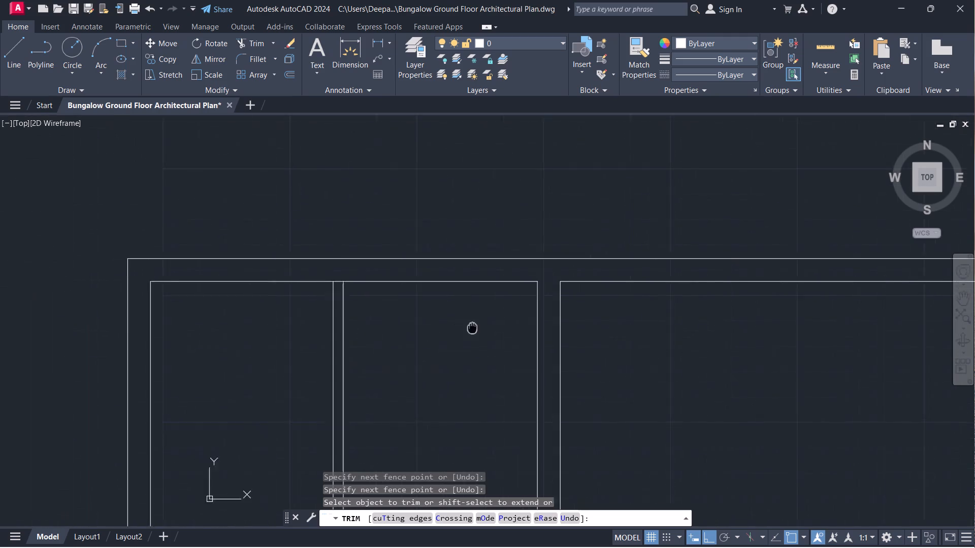
middle_drag(487, 322, 604, 275)
scroll(446, 264, up, 3)
scroll(506, 222, up, 1)
middle_drag(506, 222, 490, 290)
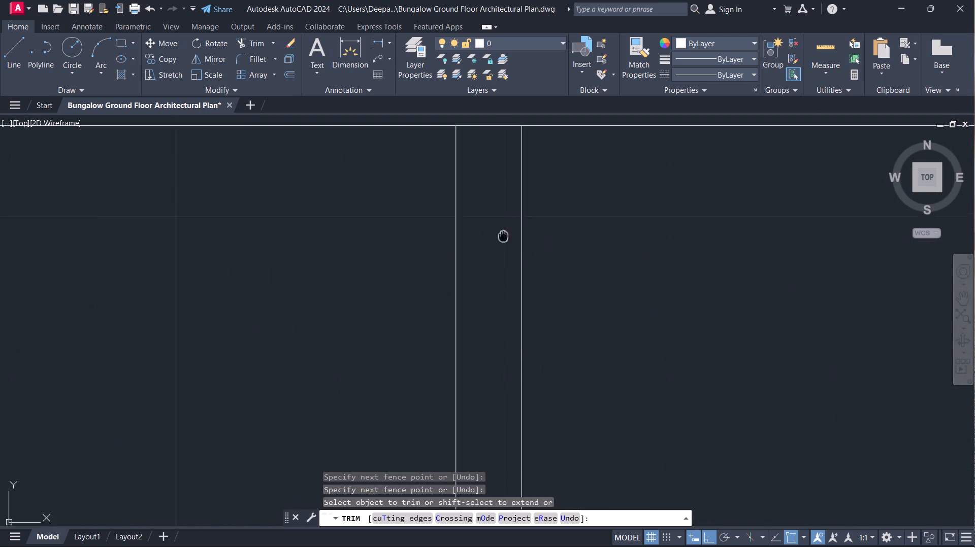
middle_drag(490, 290, 476, 387)
scroll(474, 386, up, 1)
drag(464, 351, 466, 333)
click(471, 173)
click(452, 258)
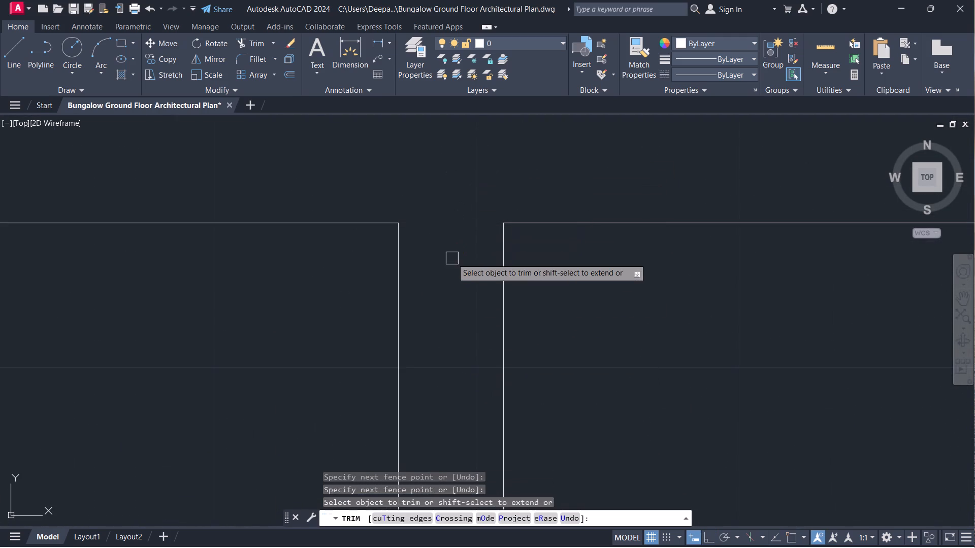
scroll(461, 256, down, 2)
scroll(537, 287, down, 3)
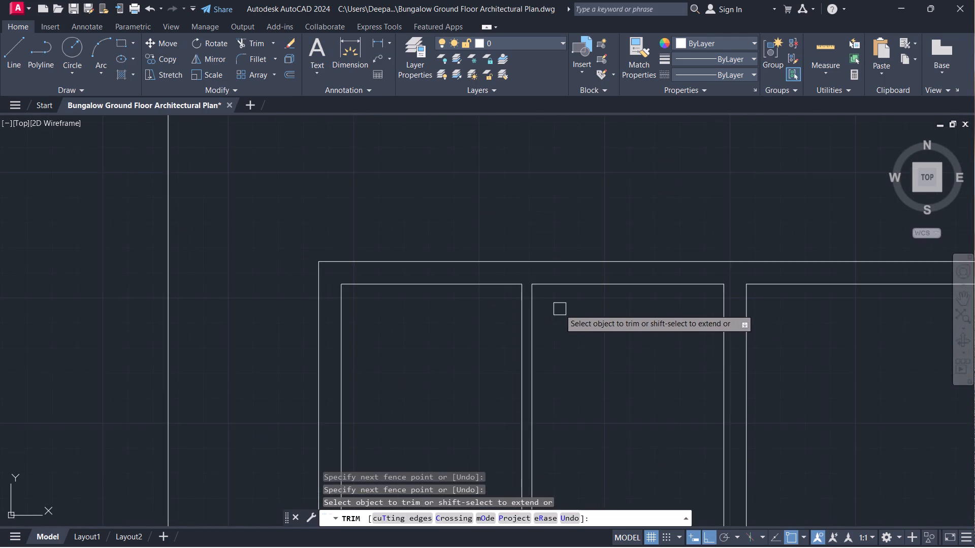
middle_drag(560, 309, 478, 194)
middle_drag(511, 292, 501, 239)
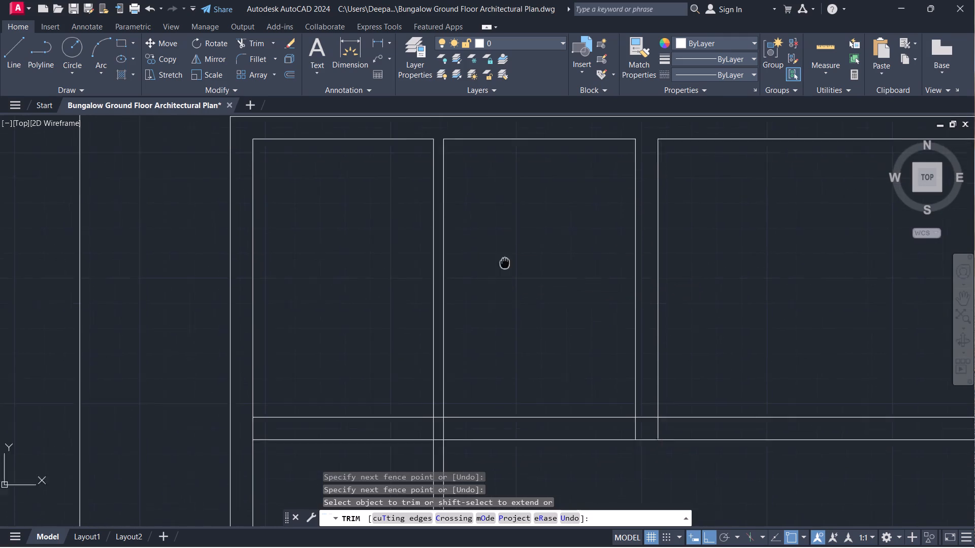
middle_drag(501, 239, 498, 212)
key(Escape)
Trim the left wall's inner line and both 4" partition lines where they cross the horizontal 9" wall below the upper rooms.
middle_drag(463, 226, 447, 198)
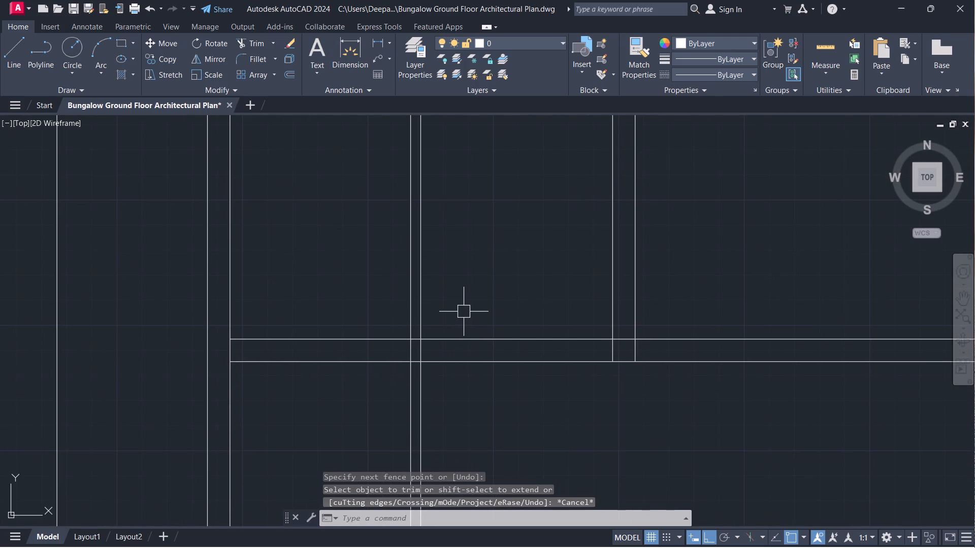
text(tr)
key(space)
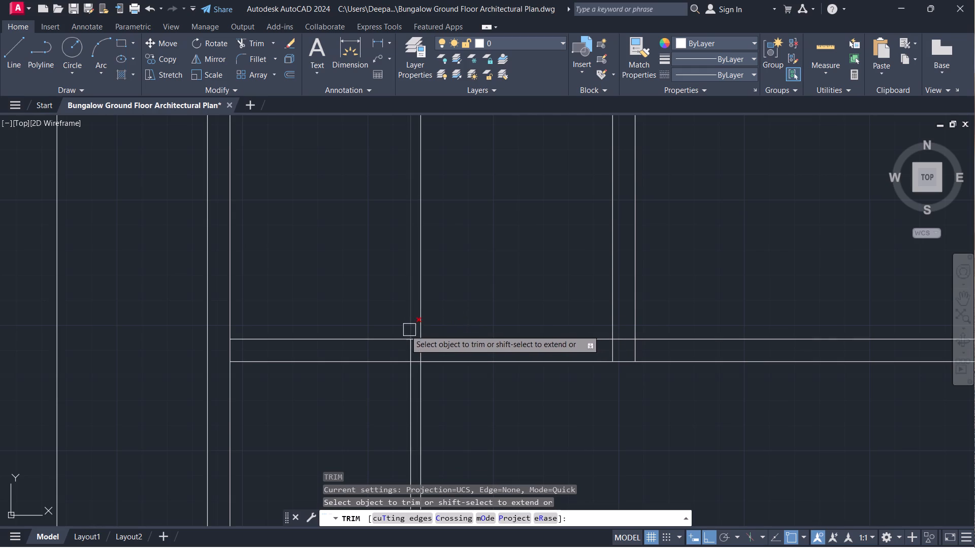
scroll(343, 362, up, 2)
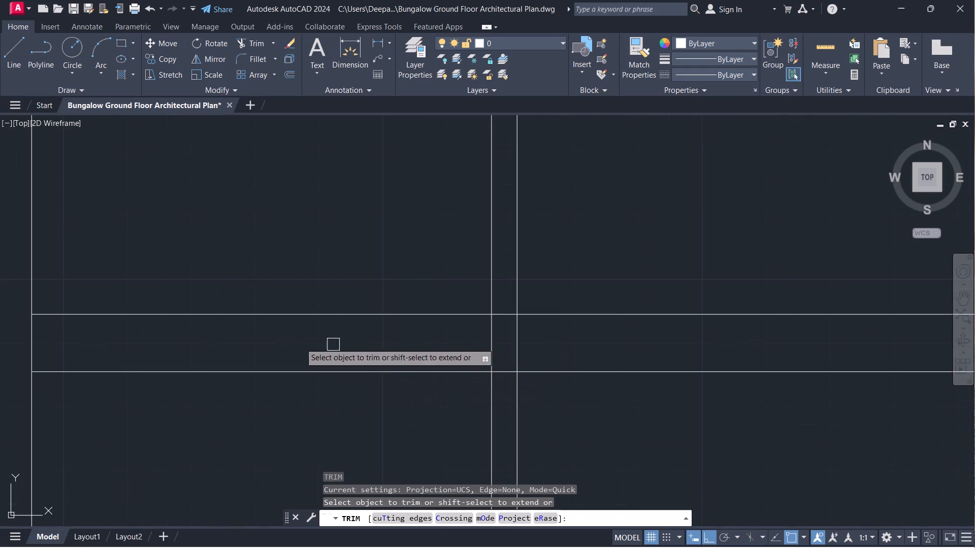
click(6, 350)
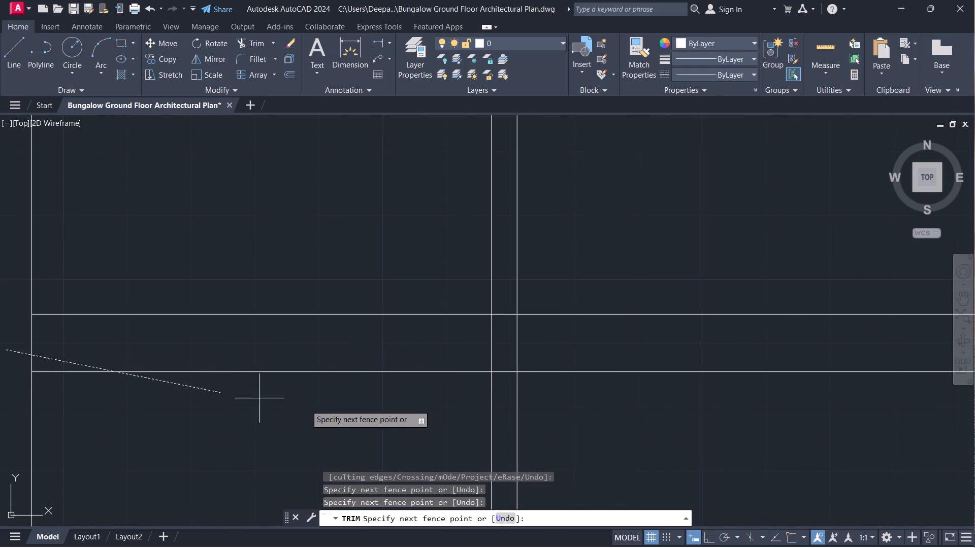
click(566, 344)
Trim away both 4" partition lines continuing below that horizontal 9" wall.
scroll(540, 426, down, 3)
middle_drag(537, 410, 535, 407)
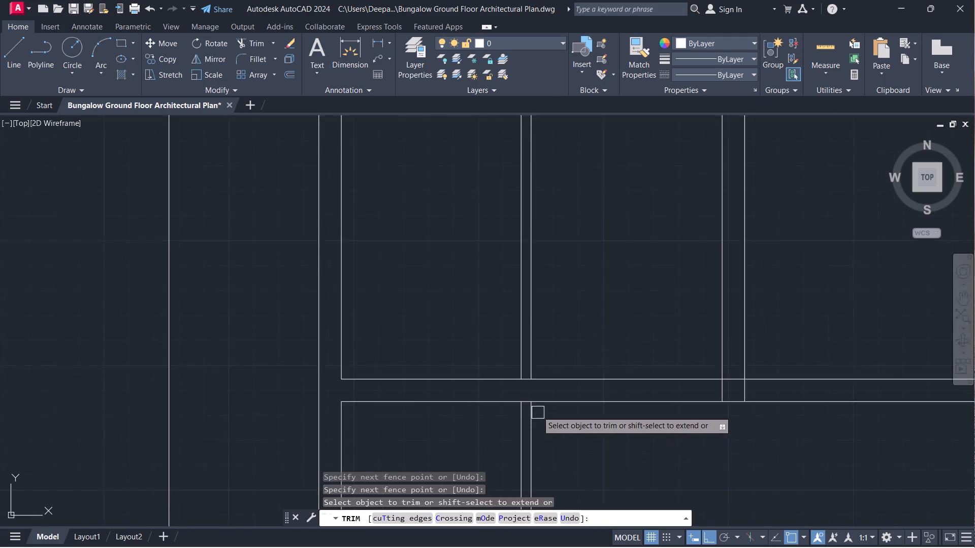
middle_drag(535, 407, 470, 209)
scroll(474, 221, up, 1)
click(503, 254)
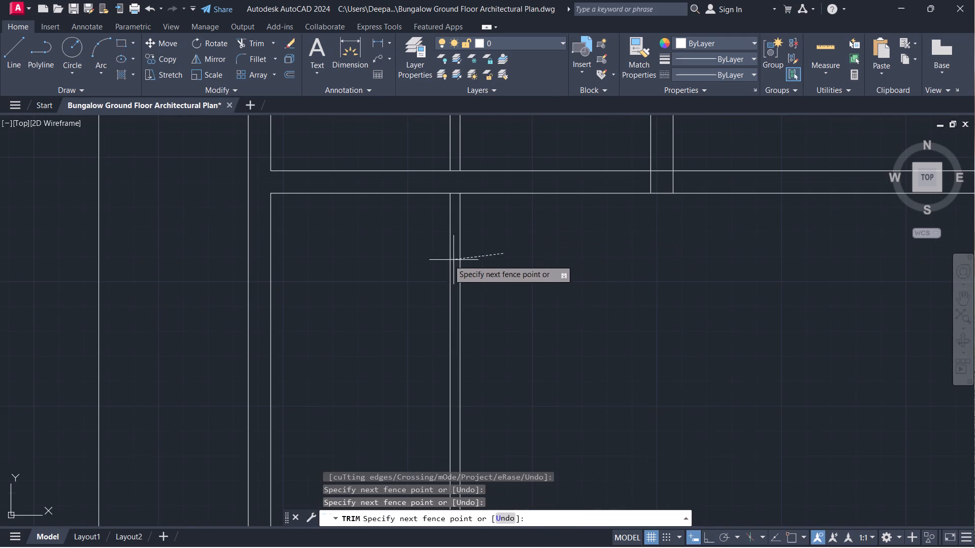
click(402, 261)
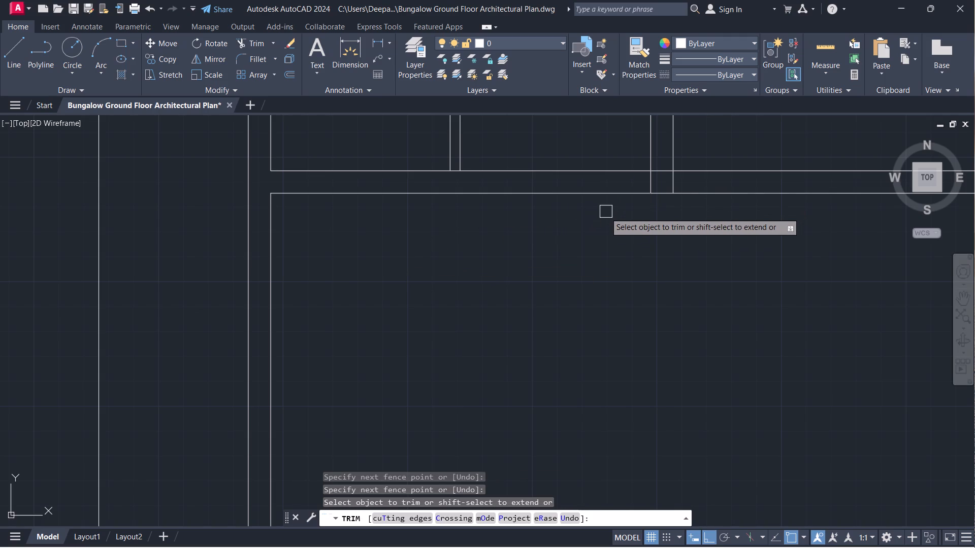
scroll(604, 211, up, 1)
middle_drag(604, 211, 383, 303)
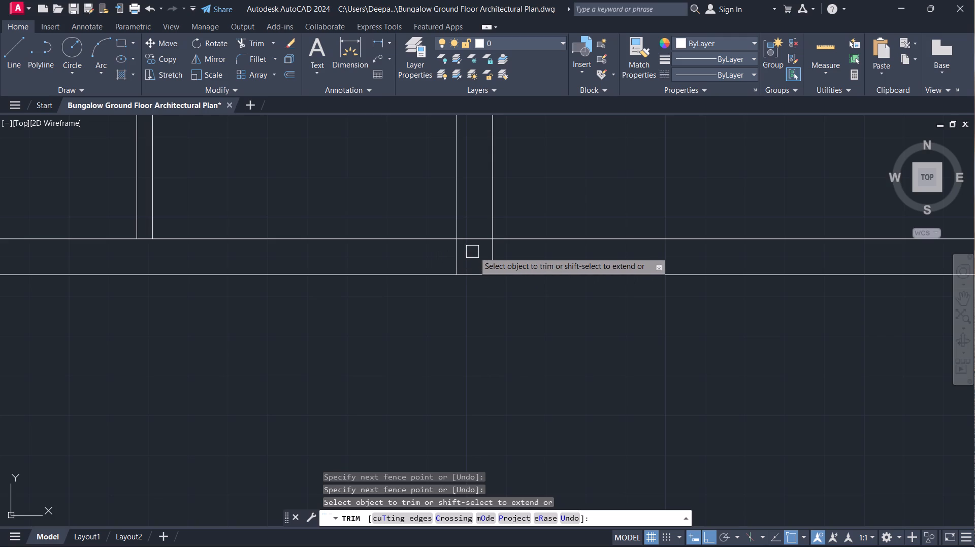
key(Escape)
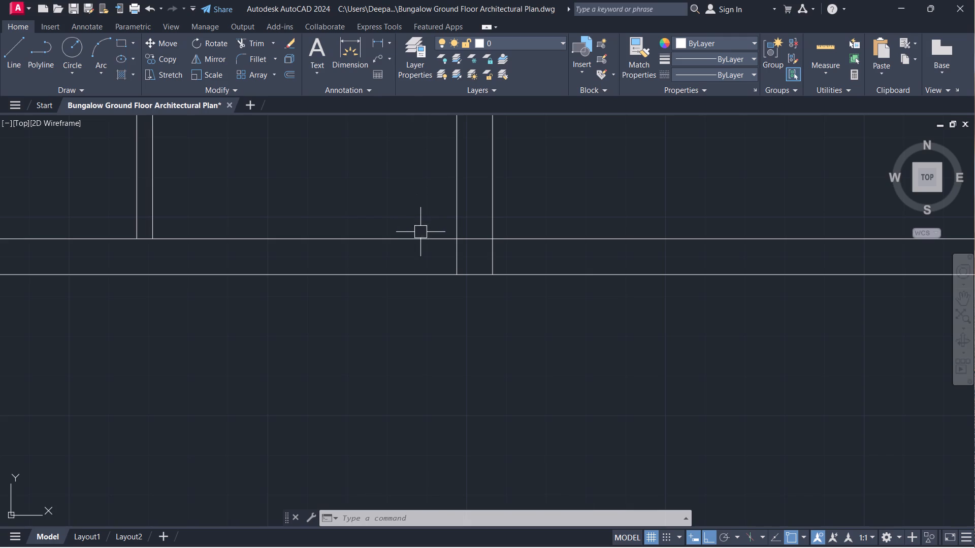
Draw a line at -45° from where the first interior 9" vertical wall's left face meets the horizontal wall's upper line, down to the right.
text(l)
key(space)
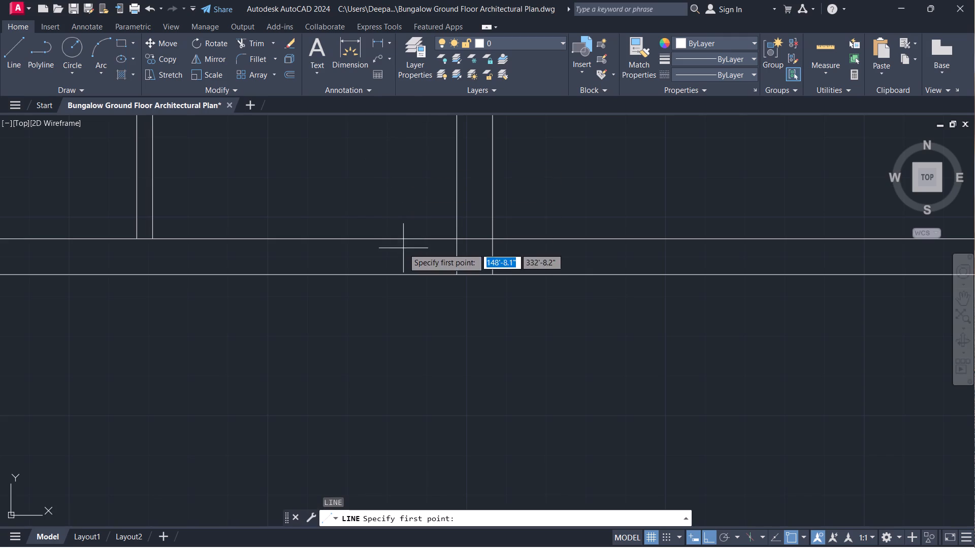
drag(457, 241, 461, 279)
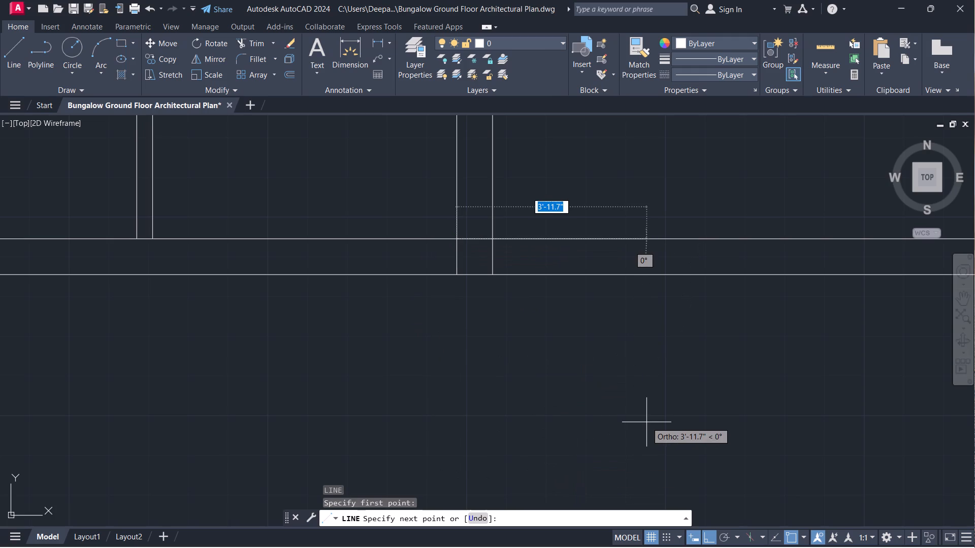
key(Tab)
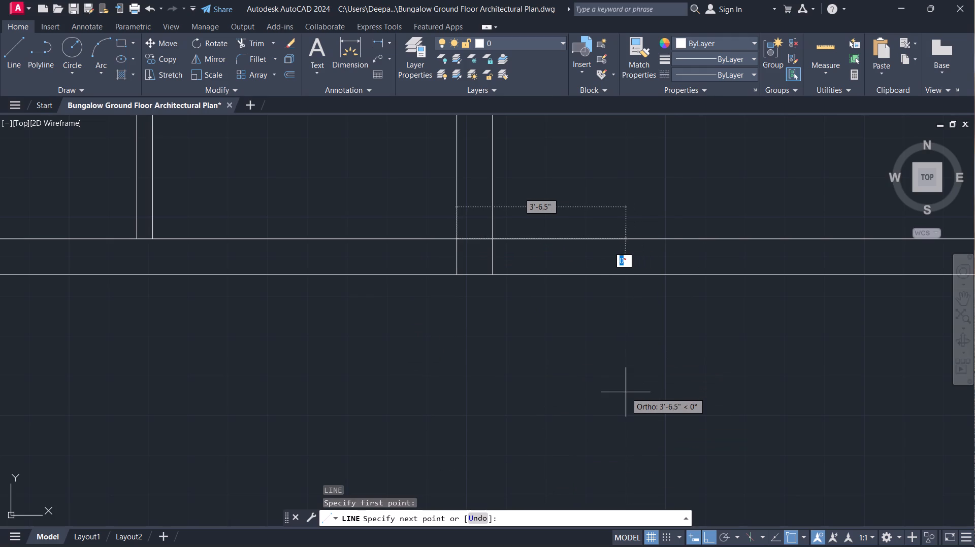
text(45)
key(BackSpace)
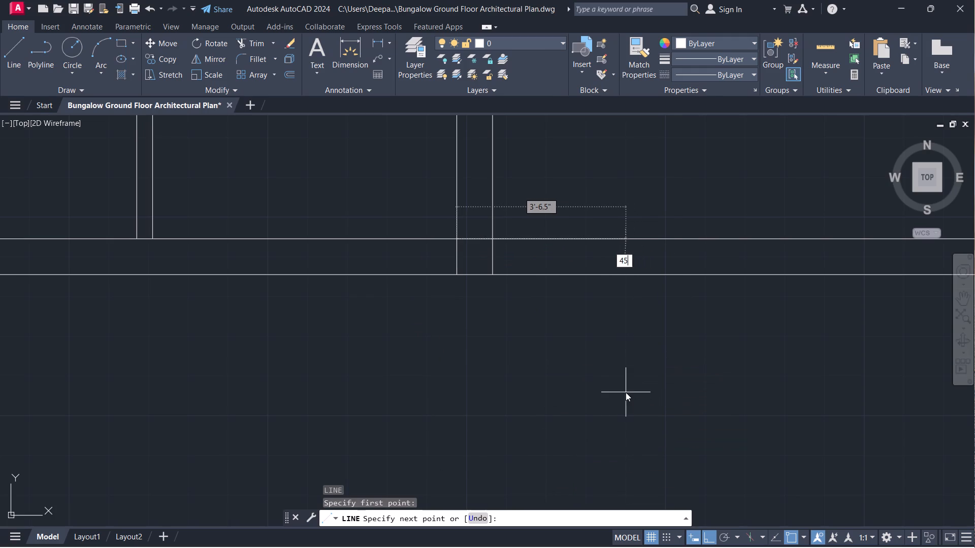
key(BackSpace)
key(minus)
text(45)
key(Tab)
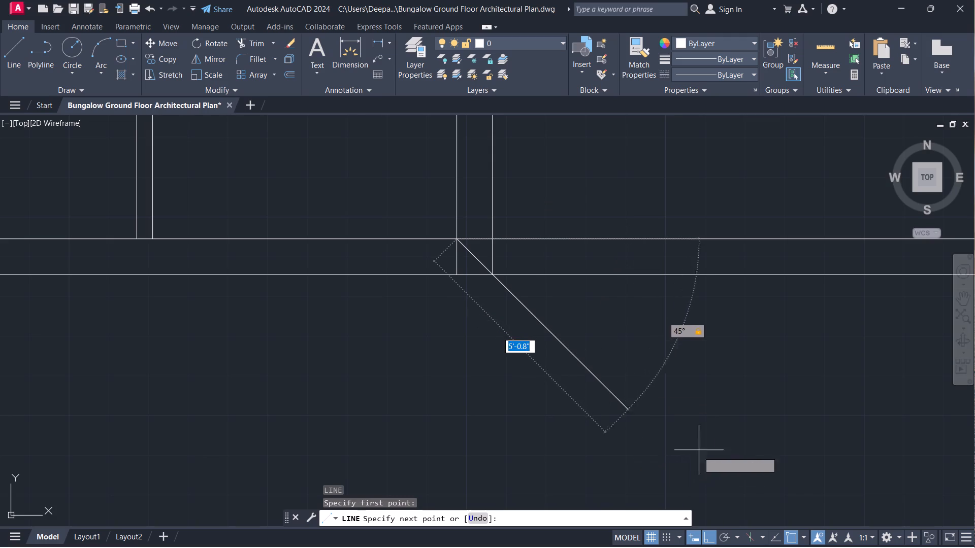
scroll(697, 404, down, 2)
middle_drag(697, 404, 522, 247)
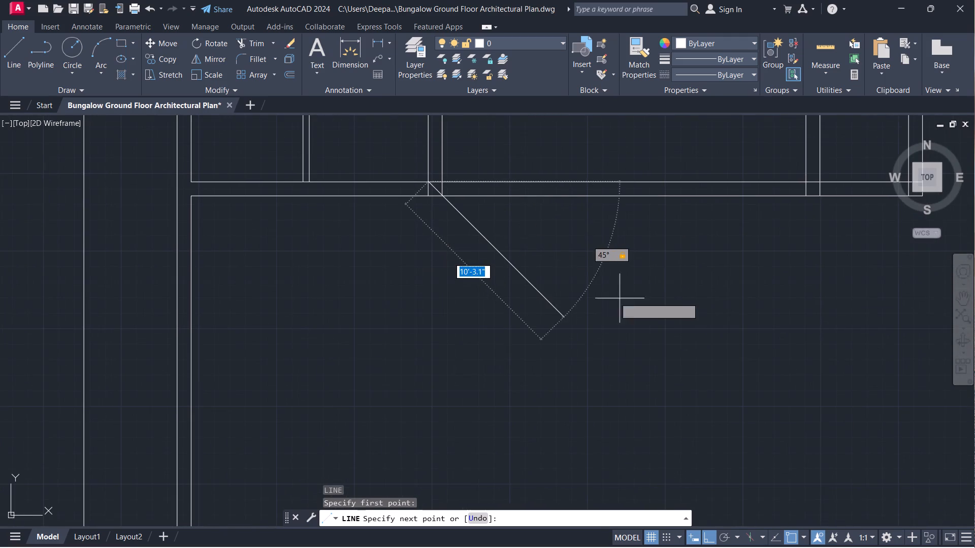
click(635, 310)
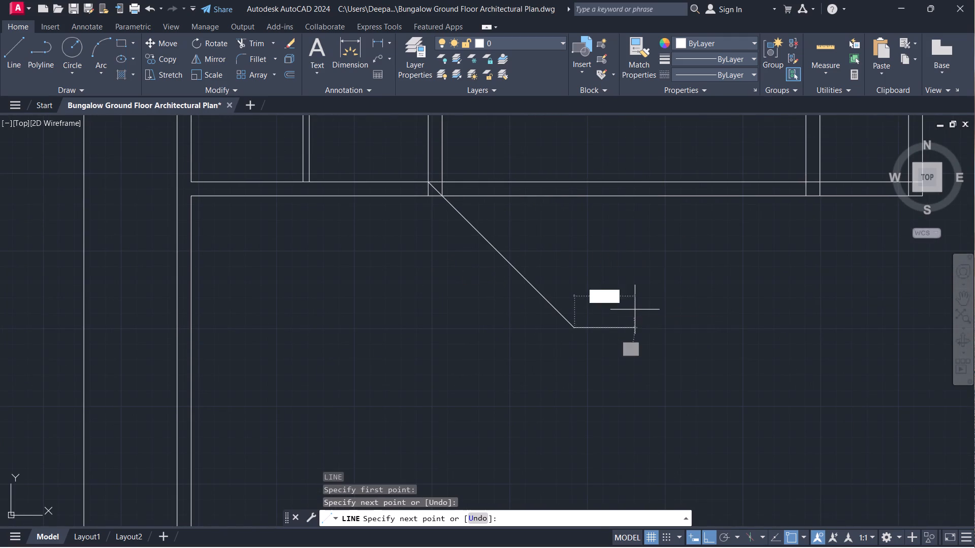
key(Escape)
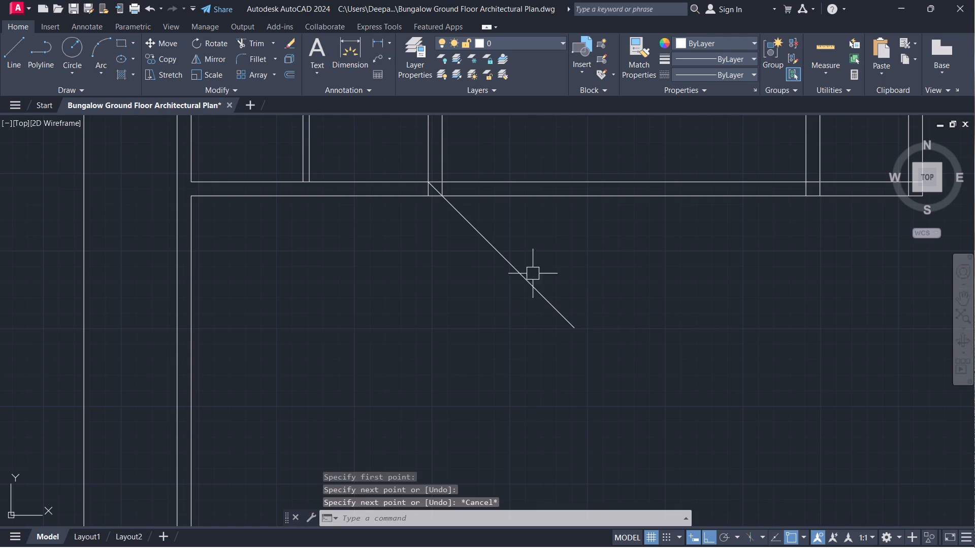
Offset the diagonal line 4.5" to both sides to form the 9" diagonal wall.
scroll(342, 174, up, 2)
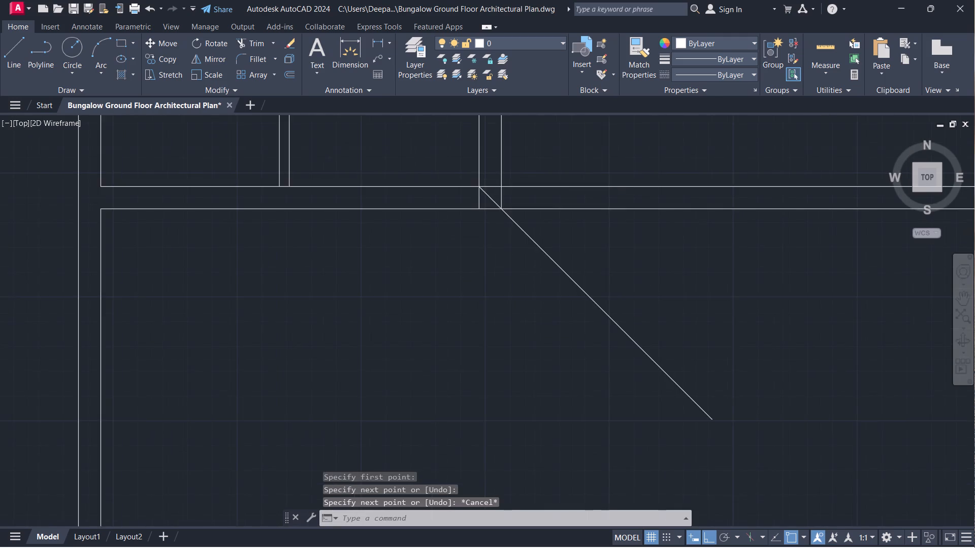
scroll(344, 176, up, 1)
middle_drag(738, 207, 611, 142)
scroll(611, 142, down, 1)
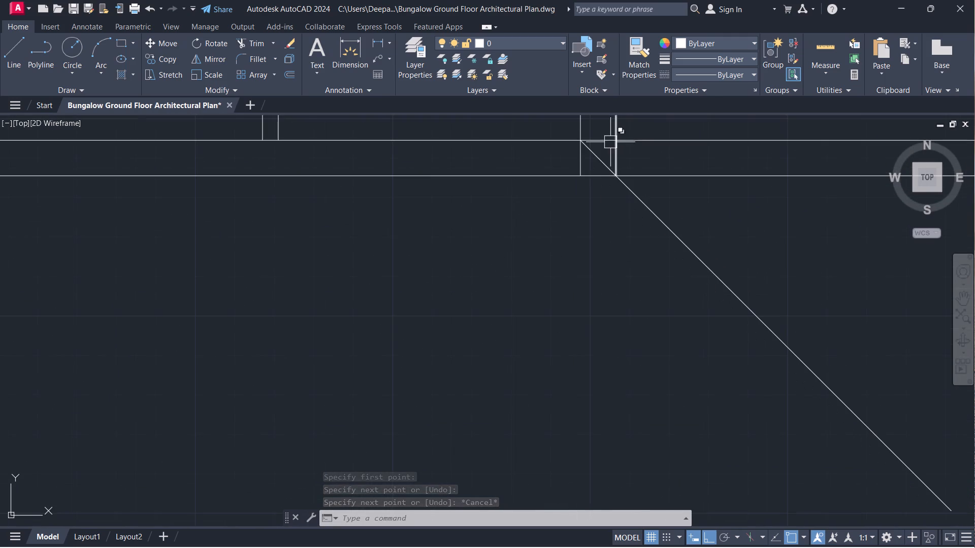
text(o 4.5)
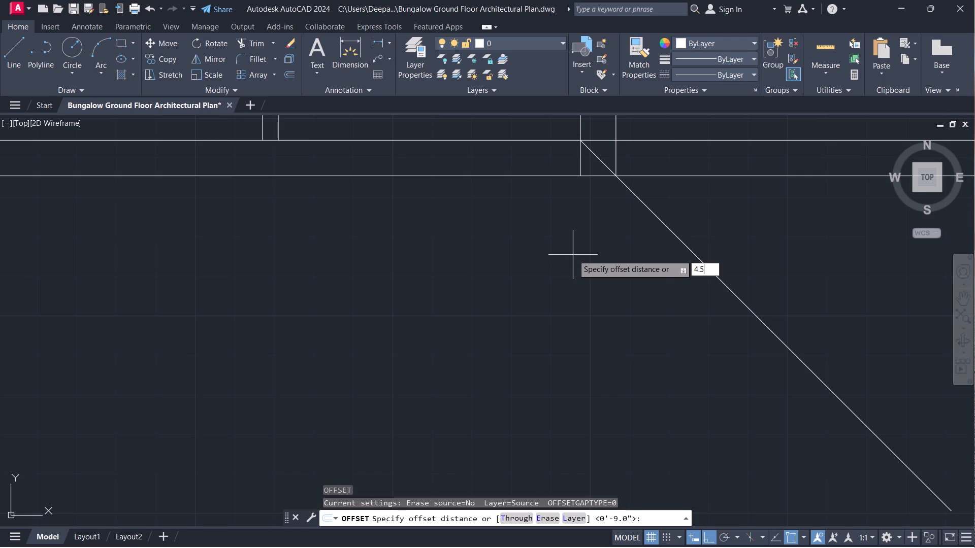
key(Return)
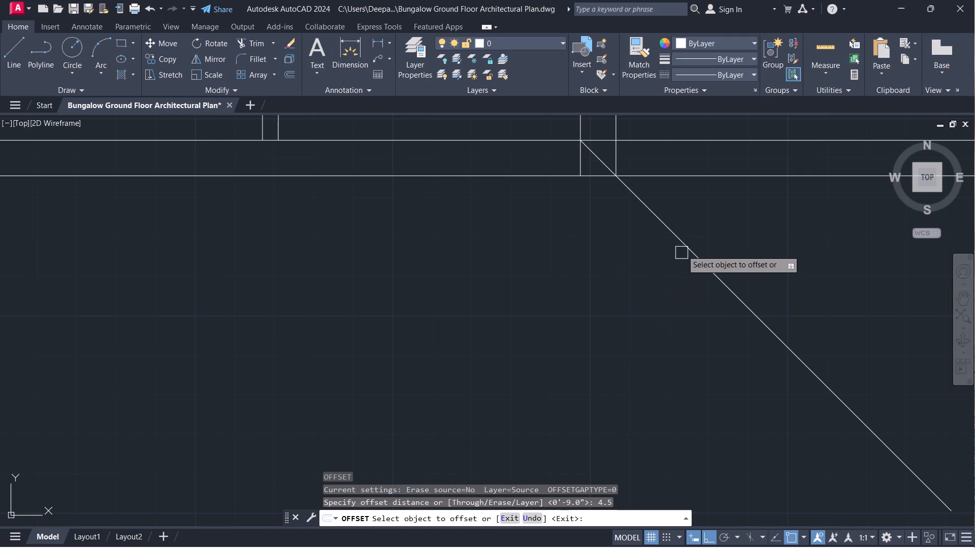
click(683, 248)
click(697, 192)
click(661, 218)
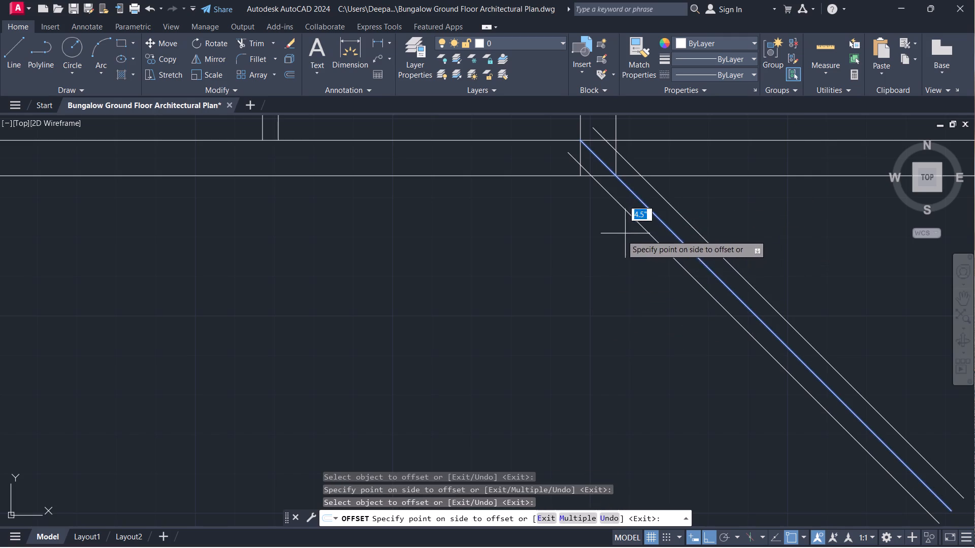
click(588, 251)
key(Escape)
Trim the upper ends of both offset diagonal lines back to the wall lines they overshoot.
scroll(615, 161, up, 2)
middle_drag(615, 161, 652, 310)
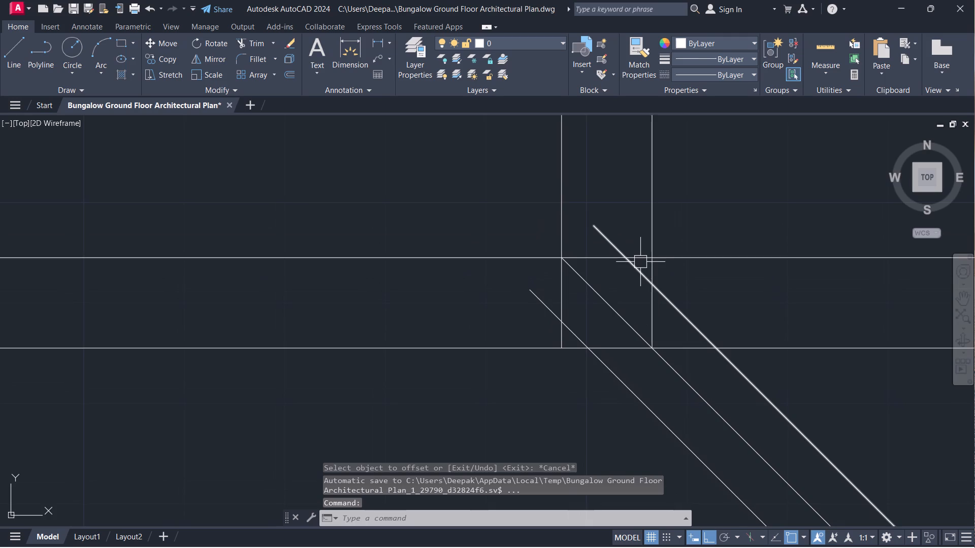
text(re)
key(space)
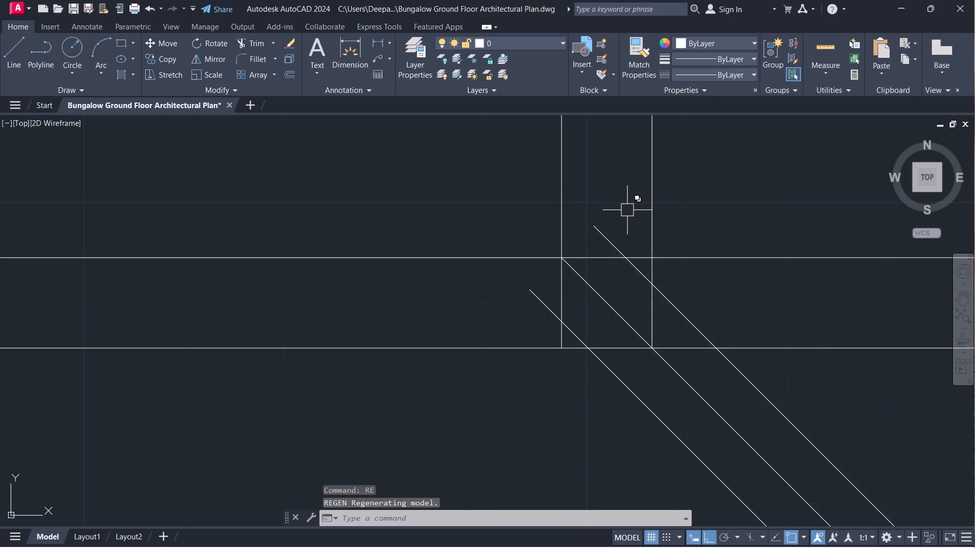
scroll(632, 234, up, 1)
key(Escape)
key(Escape)
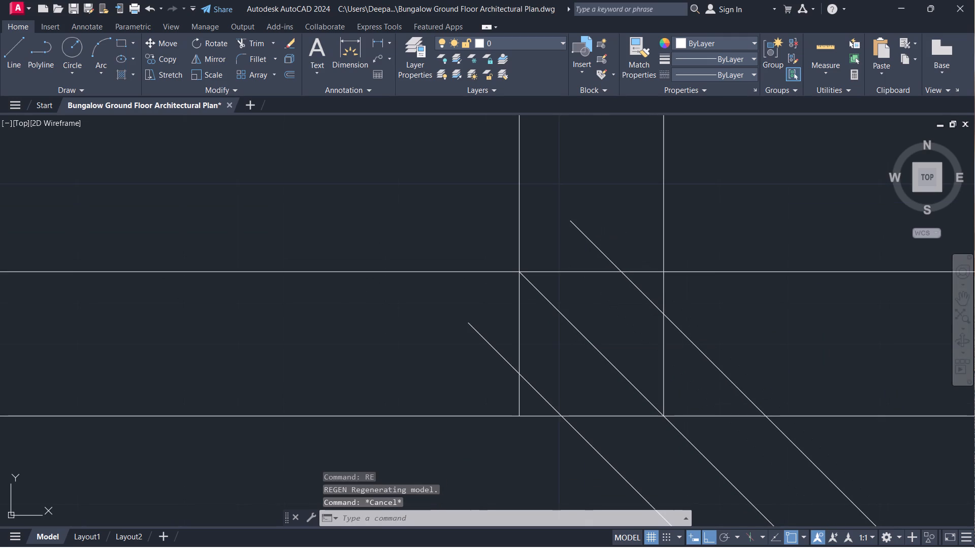
text(tr)
key(space)
drag(622, 217, 571, 245)
click(486, 335)
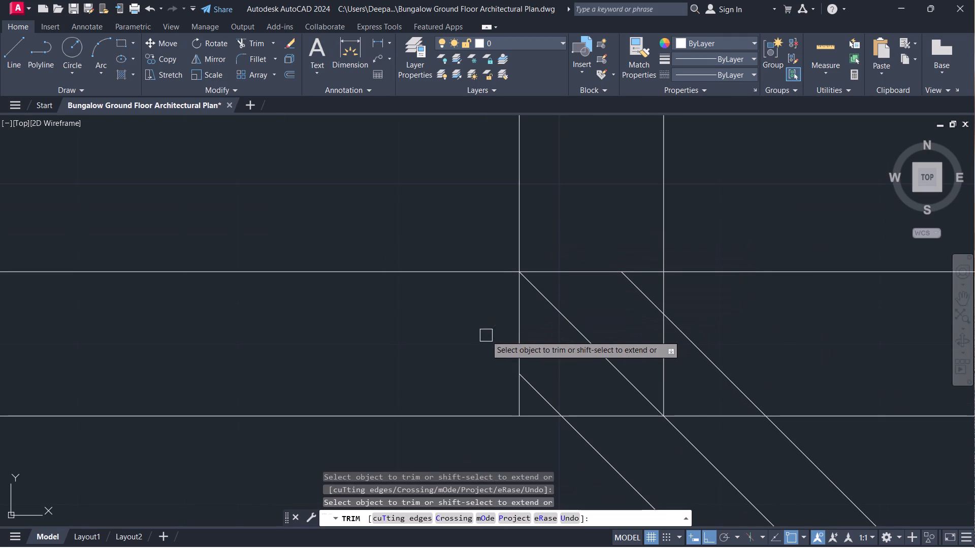
Trim away the crossing wall lines and the diagonal centre line inside the junction, opening the vertical and horizontal walls into the diagonal wall.
drag(475, 341, 553, 321)
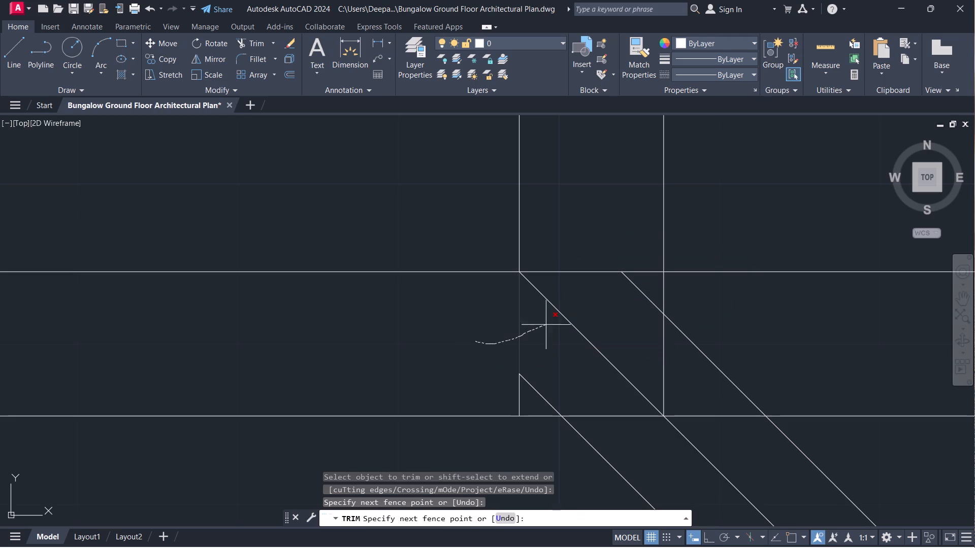
drag(553, 321, 581, 228)
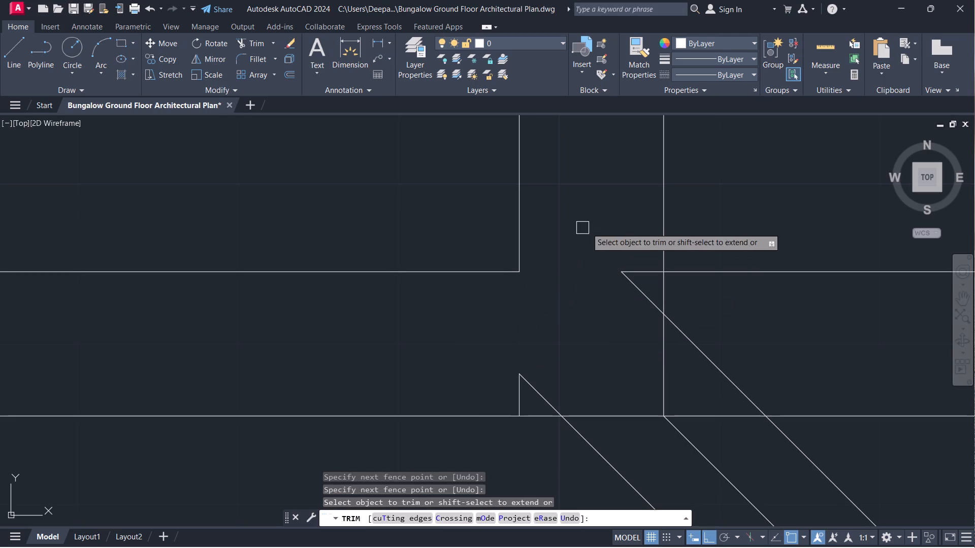
drag(631, 250, 478, 383)
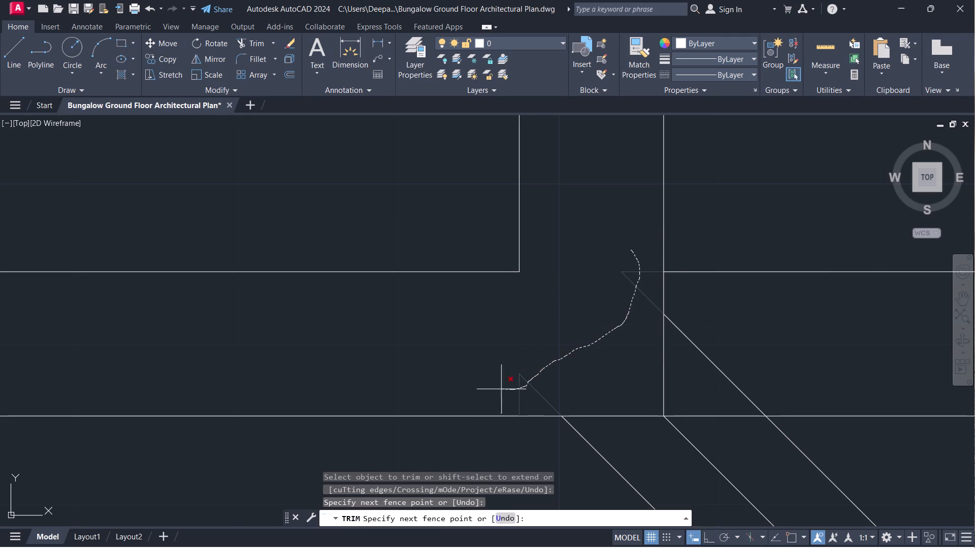
drag(478, 383, 475, 382)
drag(602, 361, 651, 368)
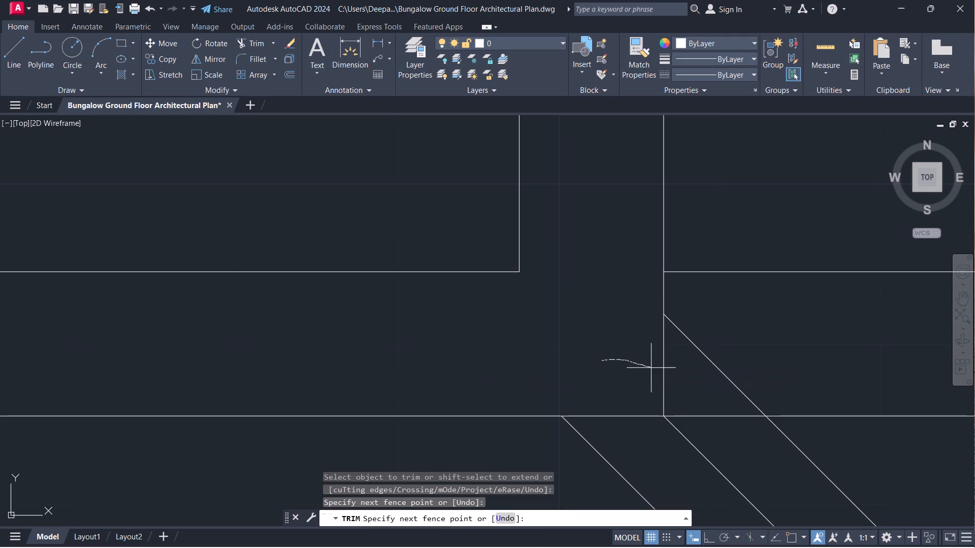
drag(651, 368, 634, 394)
scroll(619, 340, down, 6)
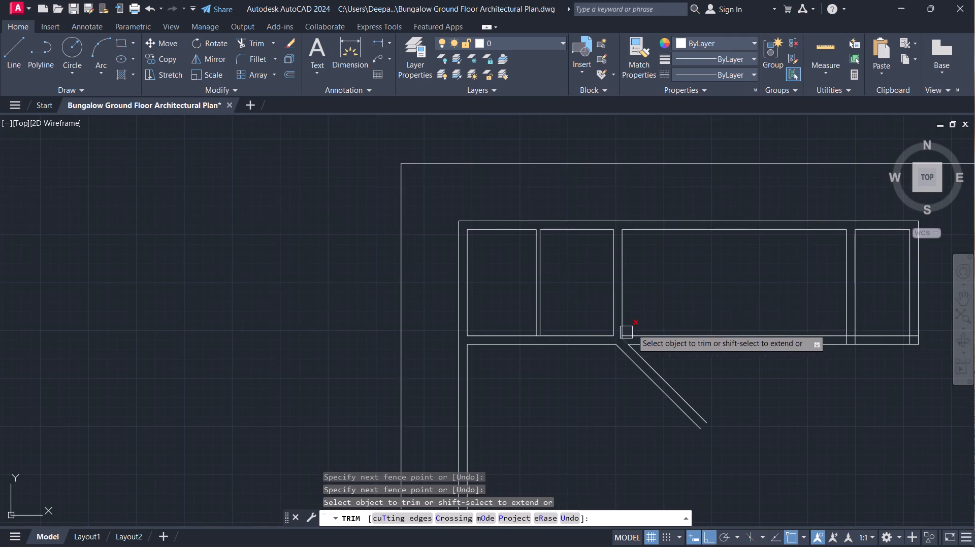
middle_drag(702, 282, 593, 272)
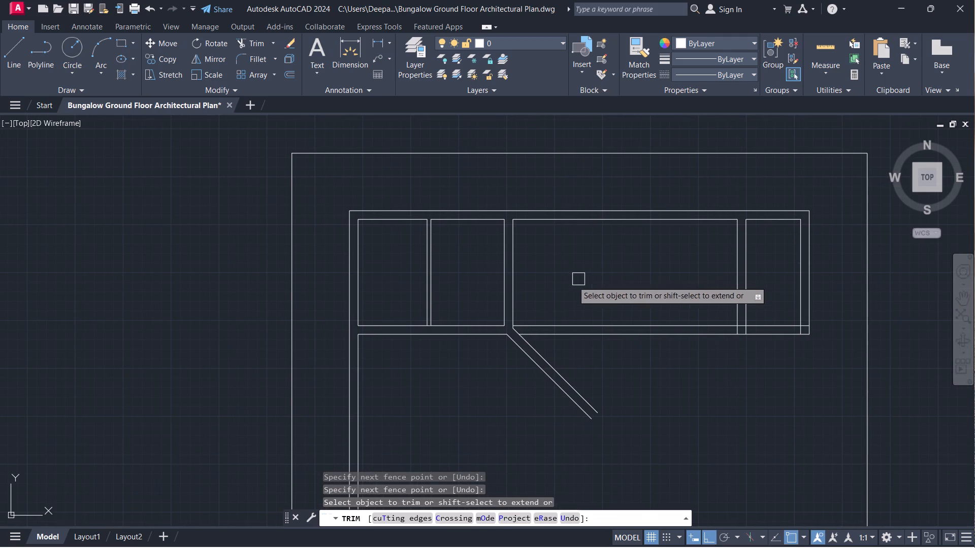
key(Escape)
Offset the top wall's inner line in the large middle room 19'6" downward.
scroll(573, 355, up, 1)
middle_drag(580, 358, 599, 241)
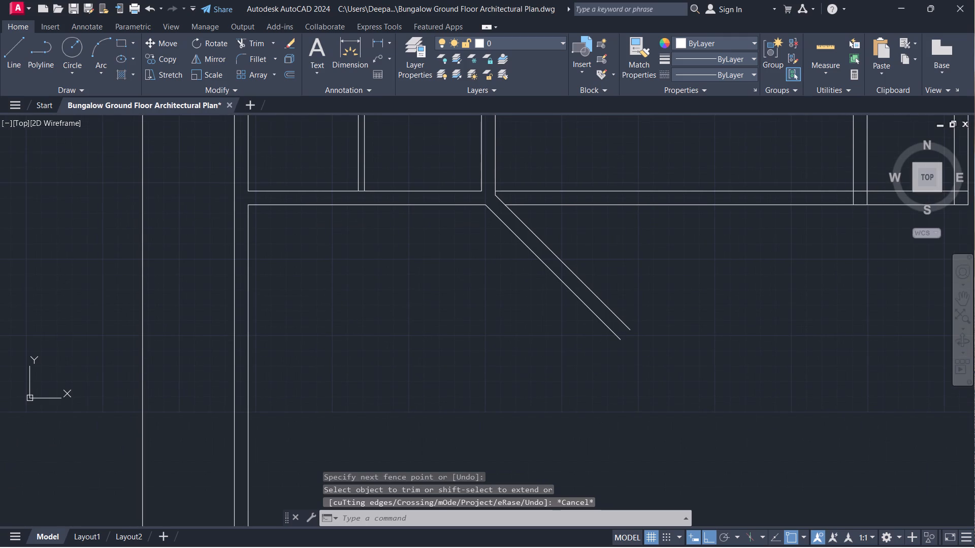
text(o 19)
key(apostrophe)
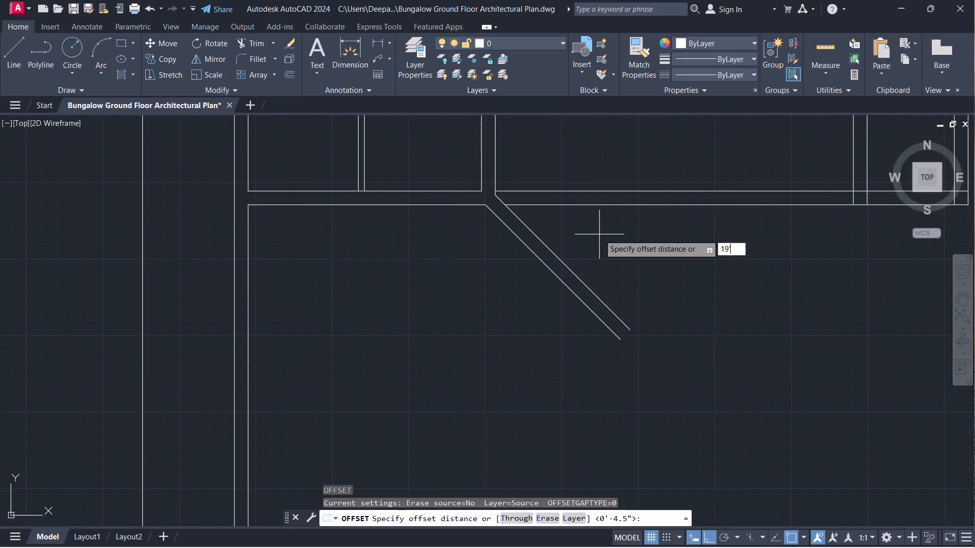
key(6)
key(Return)
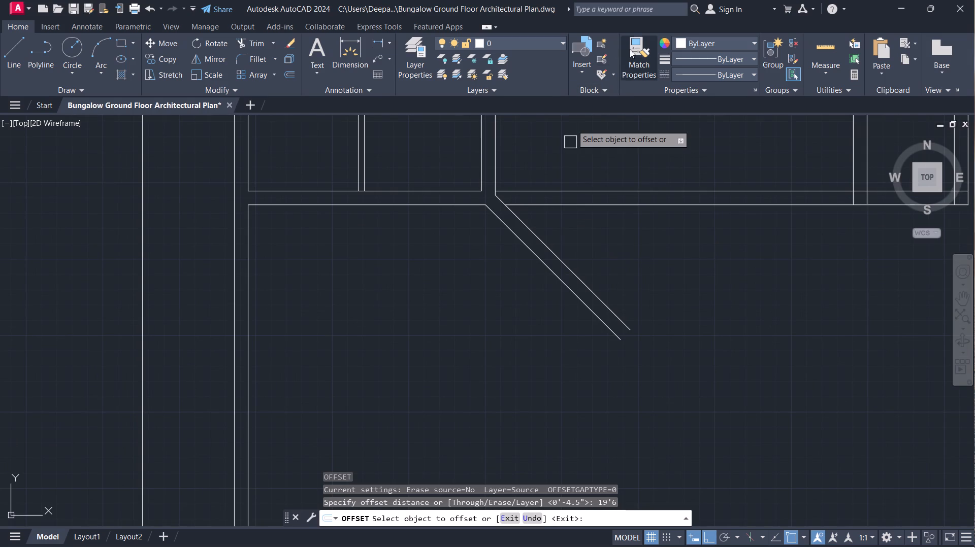
scroll(614, 166, down, 6)
middle_drag(620, 170, 603, 253)
scroll(595, 225, up, 1)
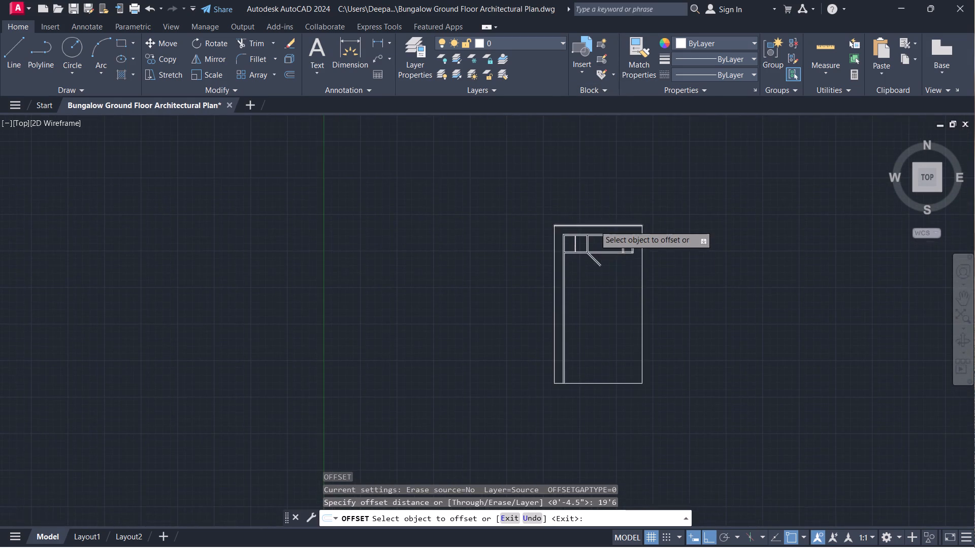
scroll(595, 225, up, 2)
scroll(599, 278, up, 2)
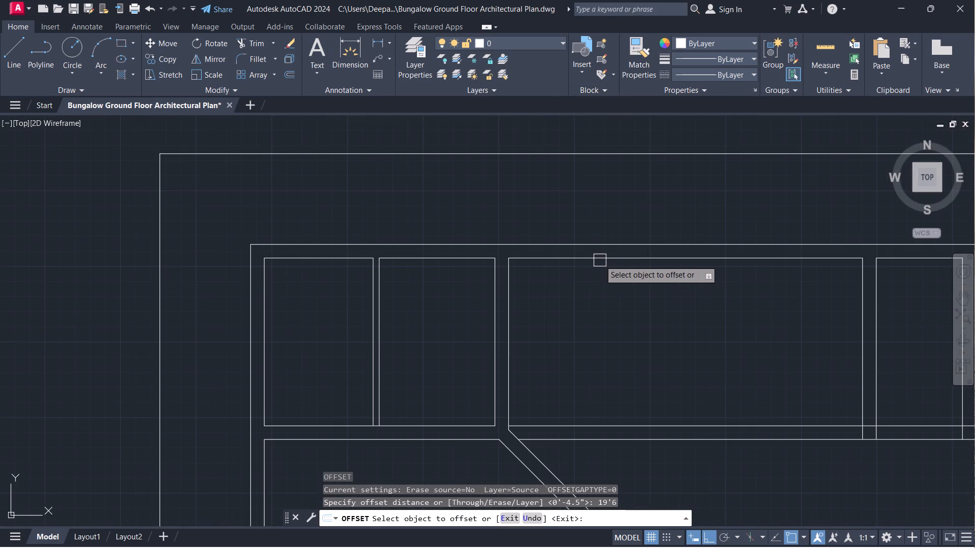
click(601, 259)
click(617, 352)
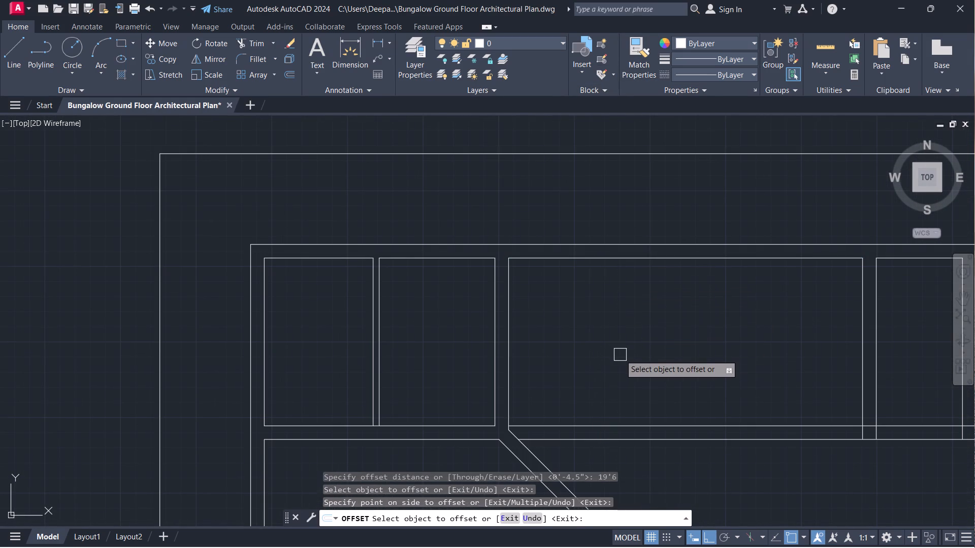
middle_drag(621, 355, 586, 183)
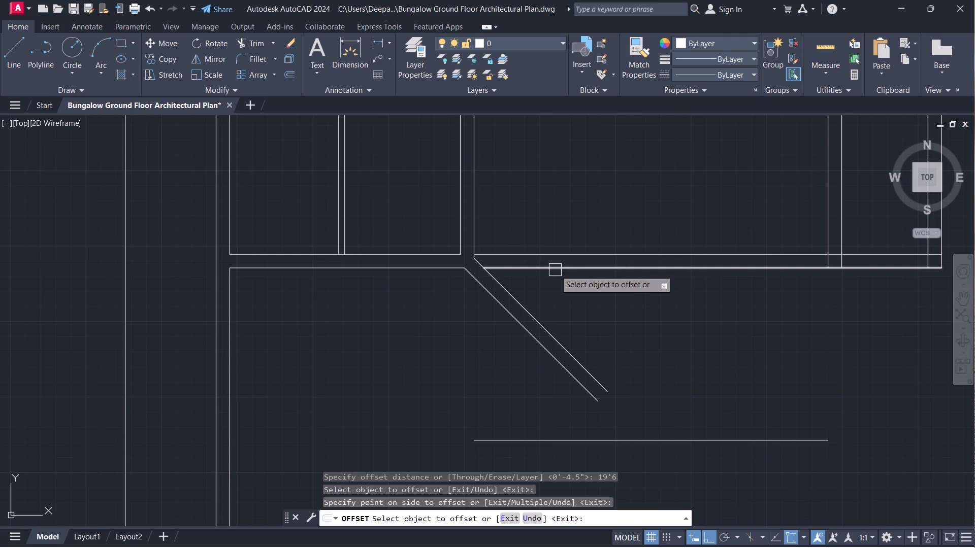
key(Escape)
key(Escape)
Extend both diagonal wall lines down to the offset horizontal line.
middle_drag(618, 328, 603, 194)
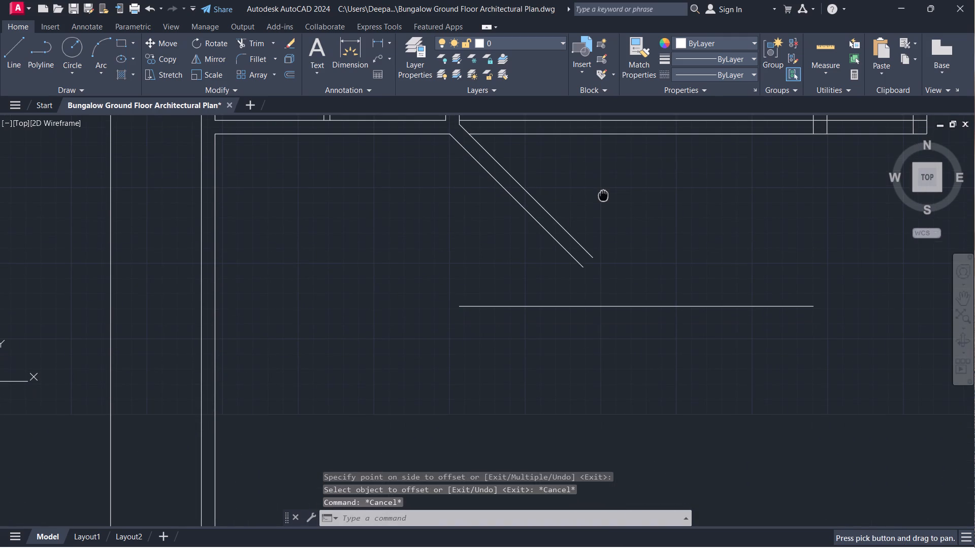
text(ex)
key(space)
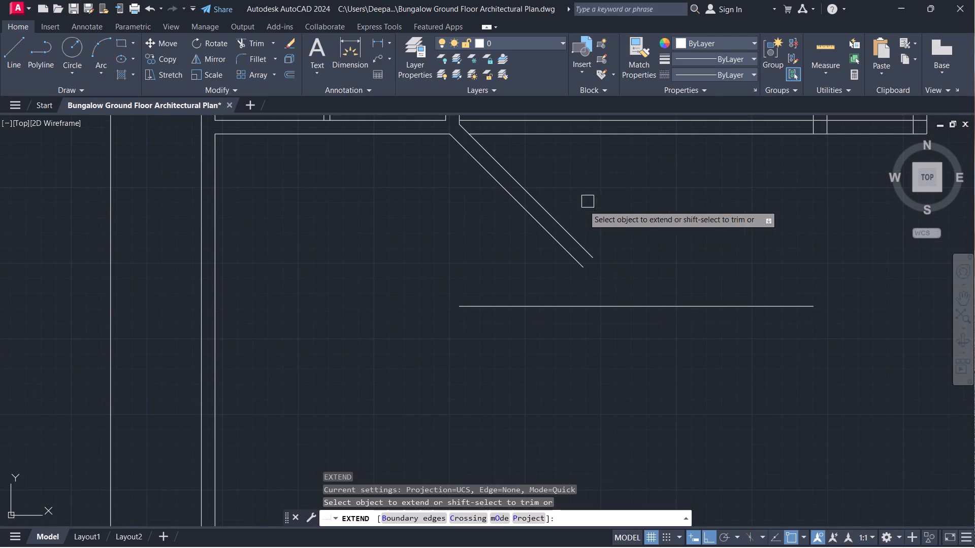
click(592, 202)
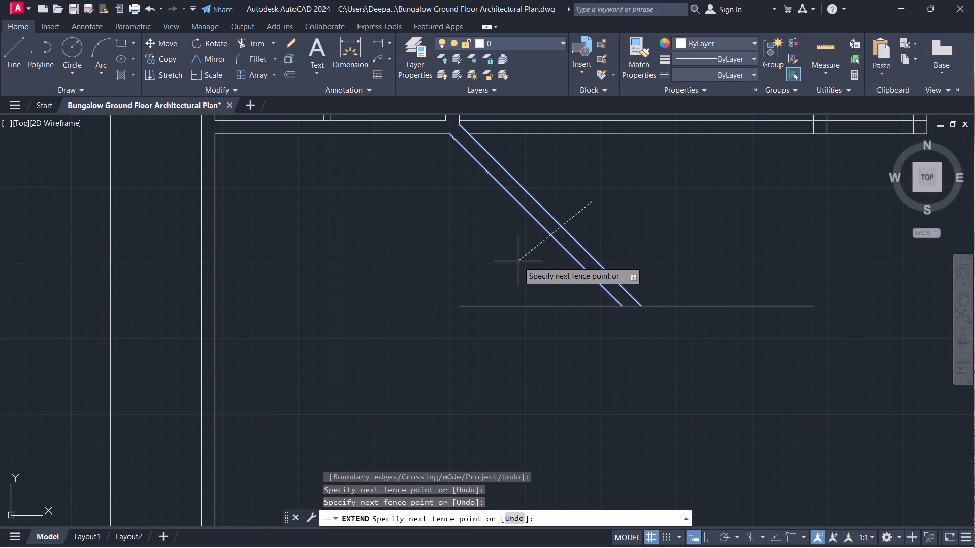
click(518, 261)
key(Escape)
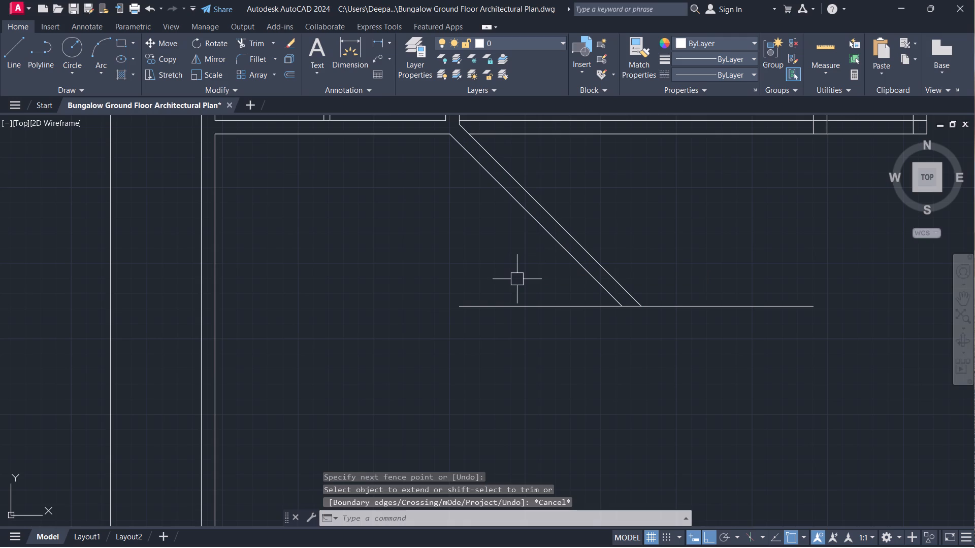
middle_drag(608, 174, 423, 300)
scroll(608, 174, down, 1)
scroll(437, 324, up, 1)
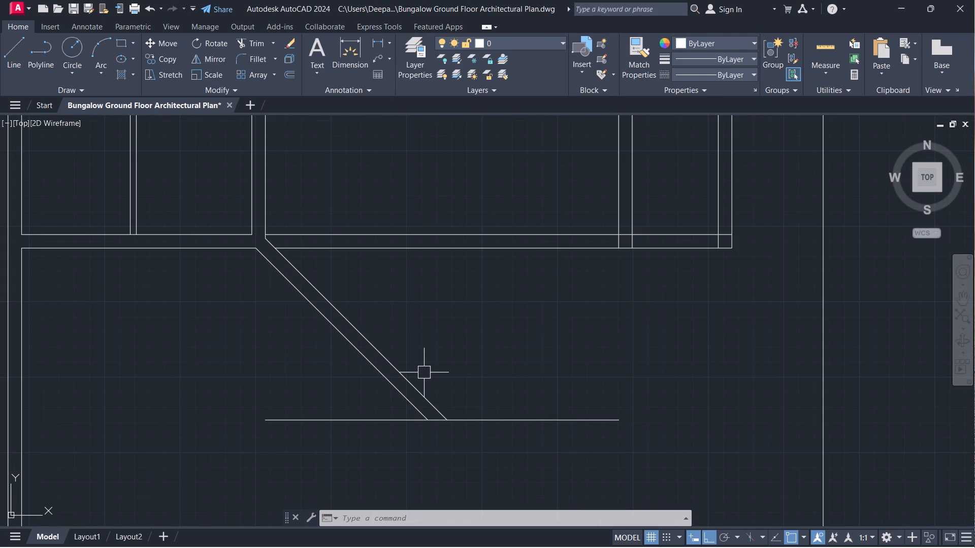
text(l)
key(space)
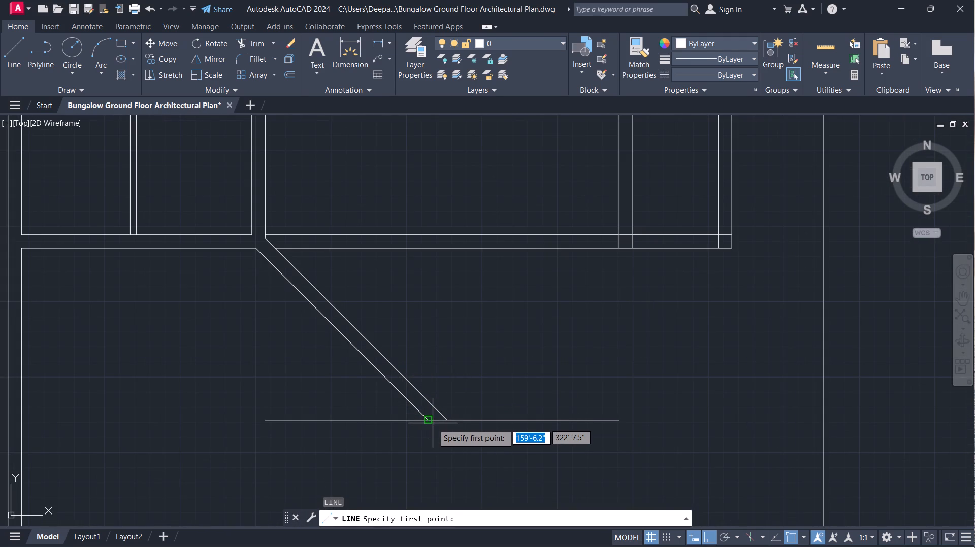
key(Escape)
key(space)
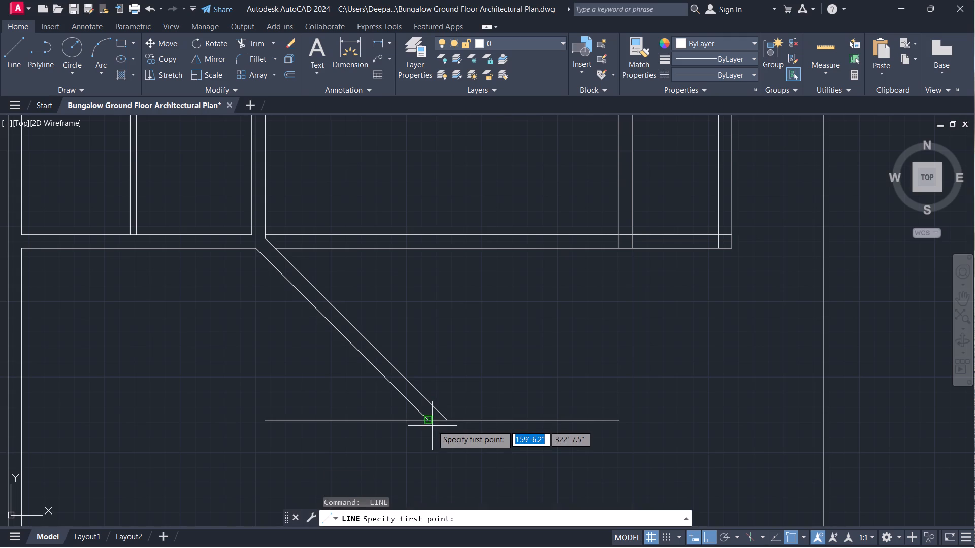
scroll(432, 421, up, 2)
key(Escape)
Trim the horizontal line on both sides of the diagonal wall, keeping only the segment that closes the wall's lower end.
key(t)
key(r)
key(space)
click(516, 423)
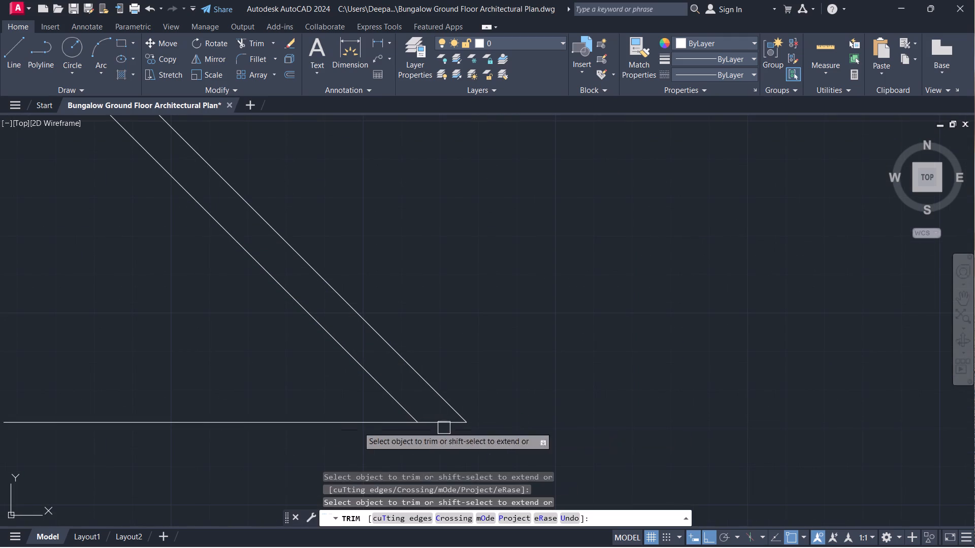
click(299, 421)
key(Escape)
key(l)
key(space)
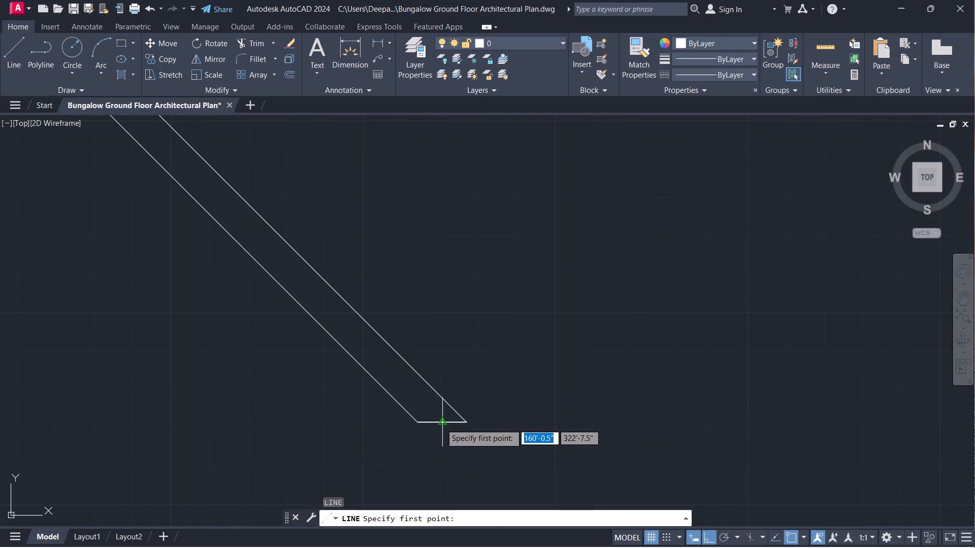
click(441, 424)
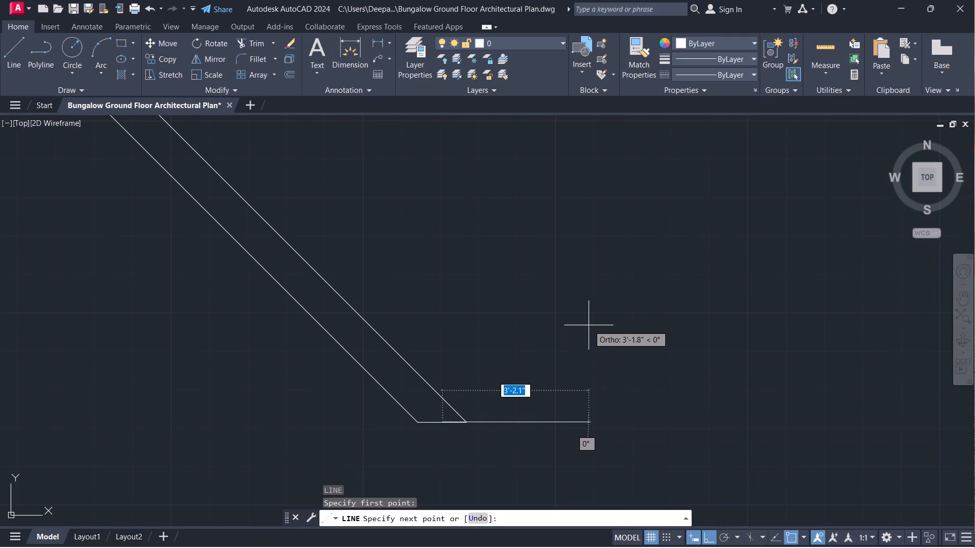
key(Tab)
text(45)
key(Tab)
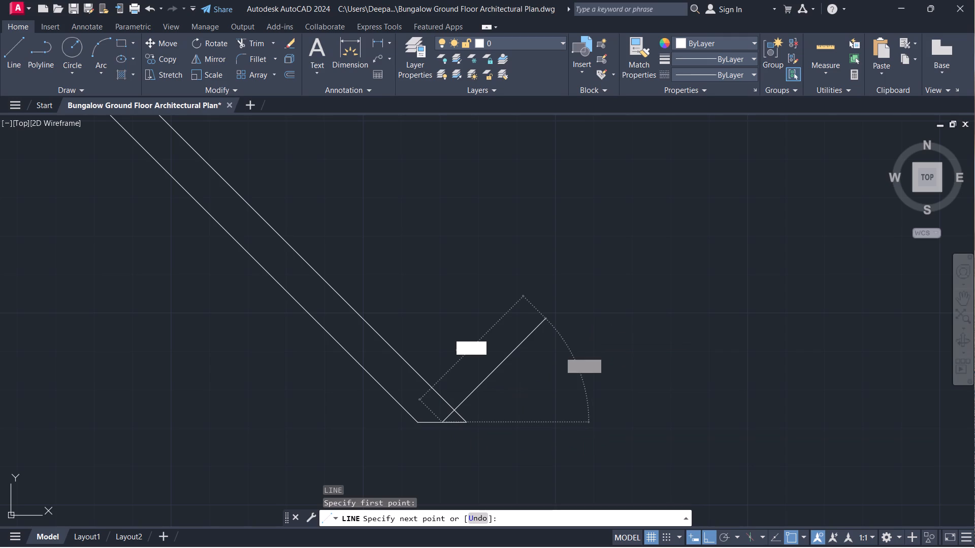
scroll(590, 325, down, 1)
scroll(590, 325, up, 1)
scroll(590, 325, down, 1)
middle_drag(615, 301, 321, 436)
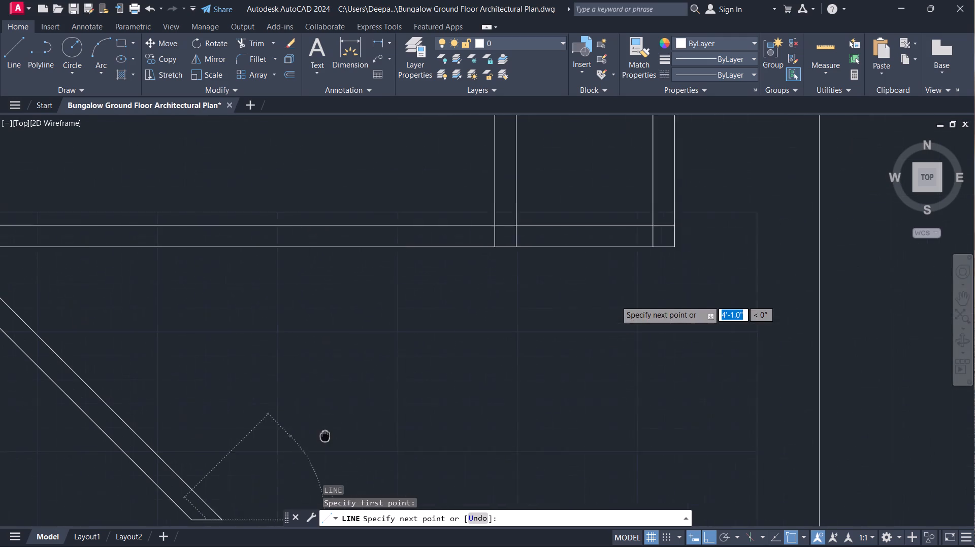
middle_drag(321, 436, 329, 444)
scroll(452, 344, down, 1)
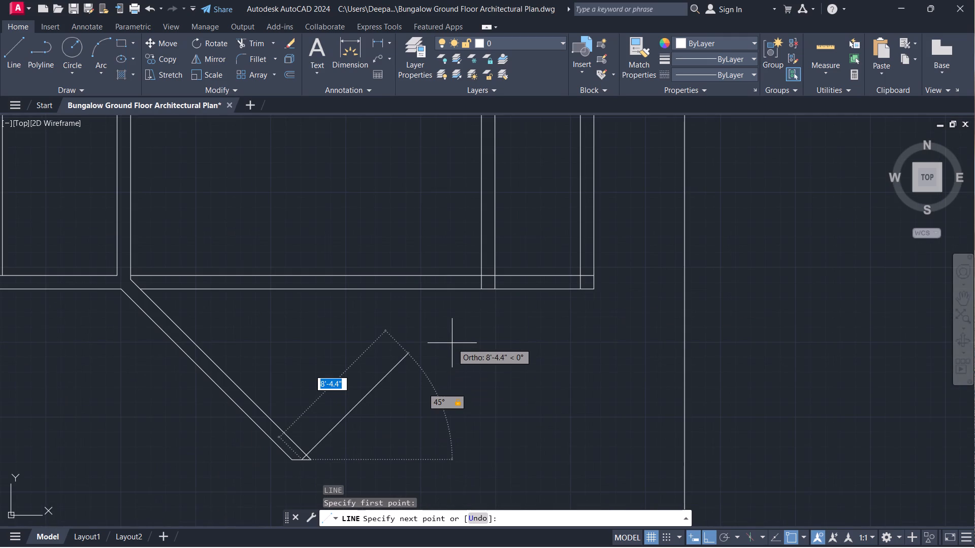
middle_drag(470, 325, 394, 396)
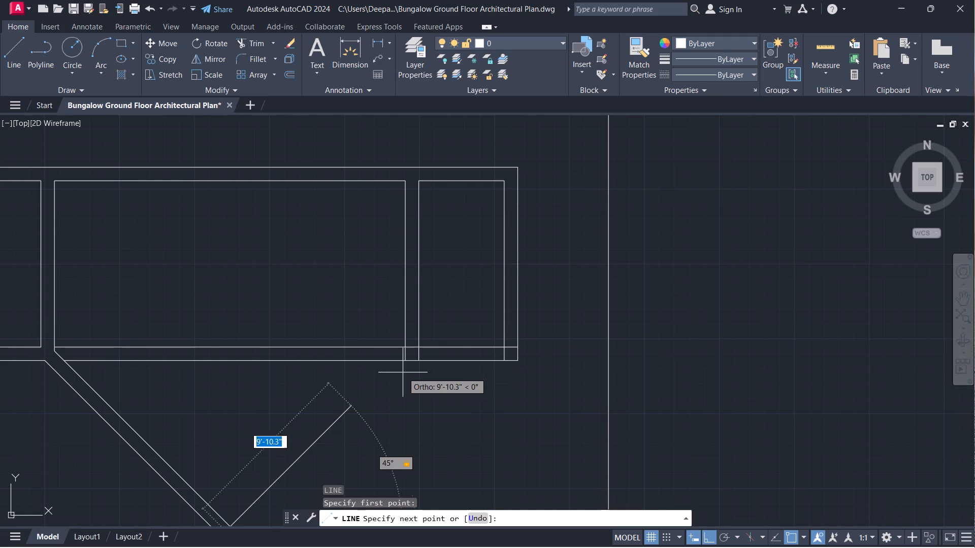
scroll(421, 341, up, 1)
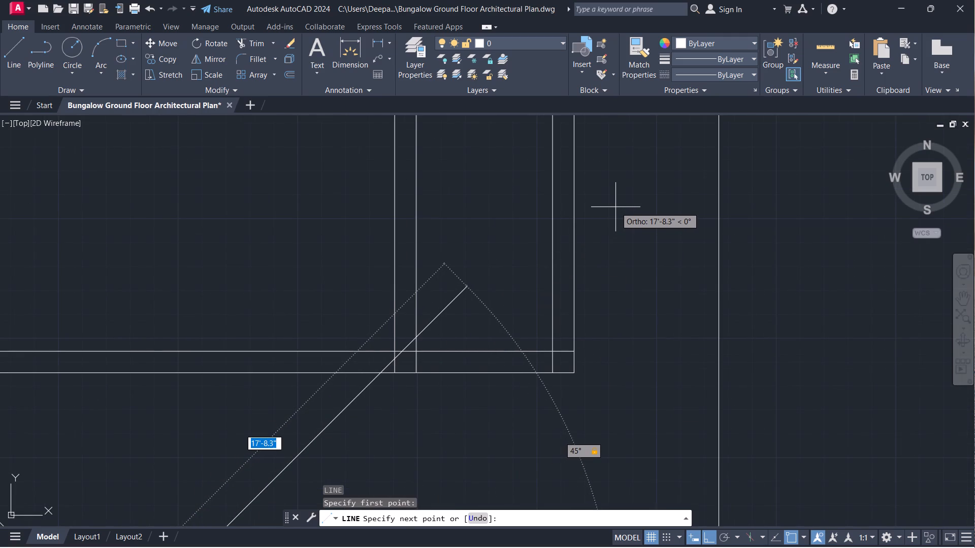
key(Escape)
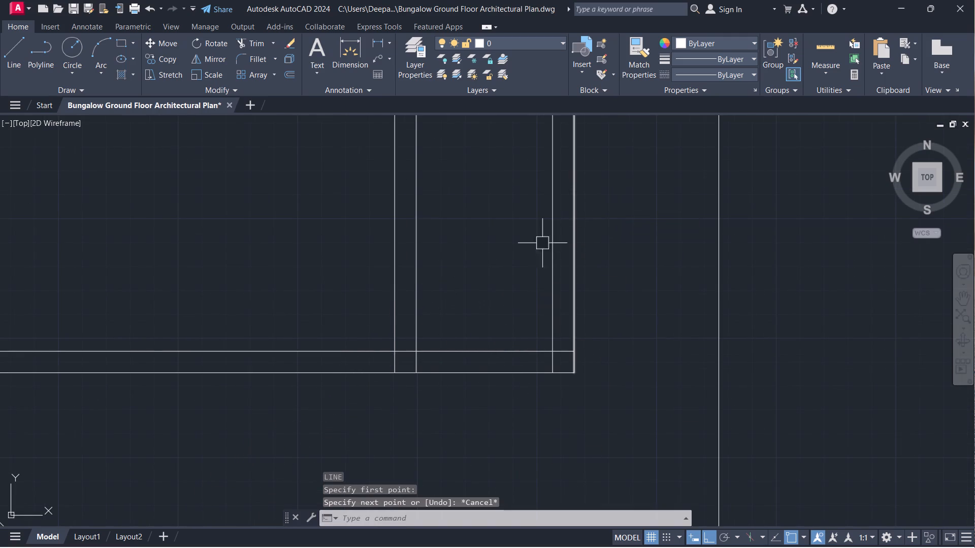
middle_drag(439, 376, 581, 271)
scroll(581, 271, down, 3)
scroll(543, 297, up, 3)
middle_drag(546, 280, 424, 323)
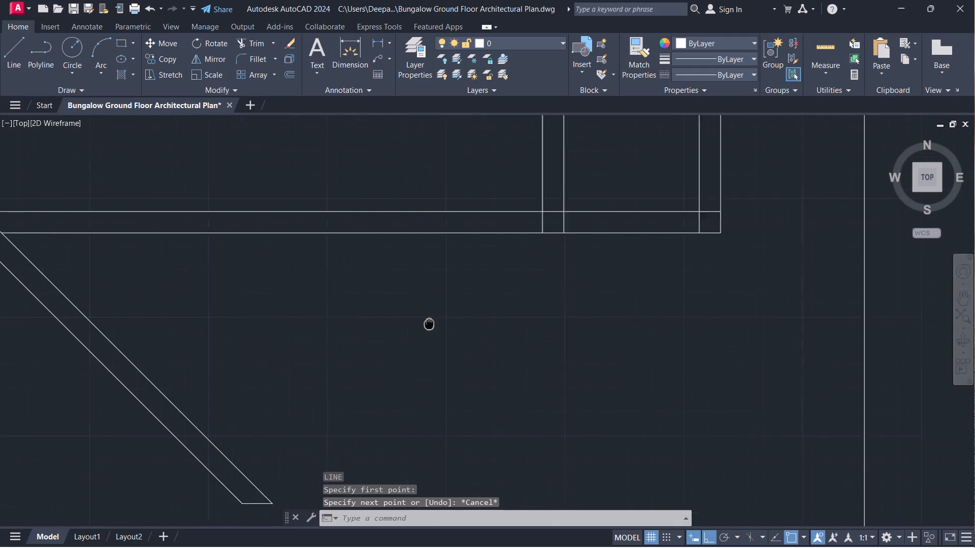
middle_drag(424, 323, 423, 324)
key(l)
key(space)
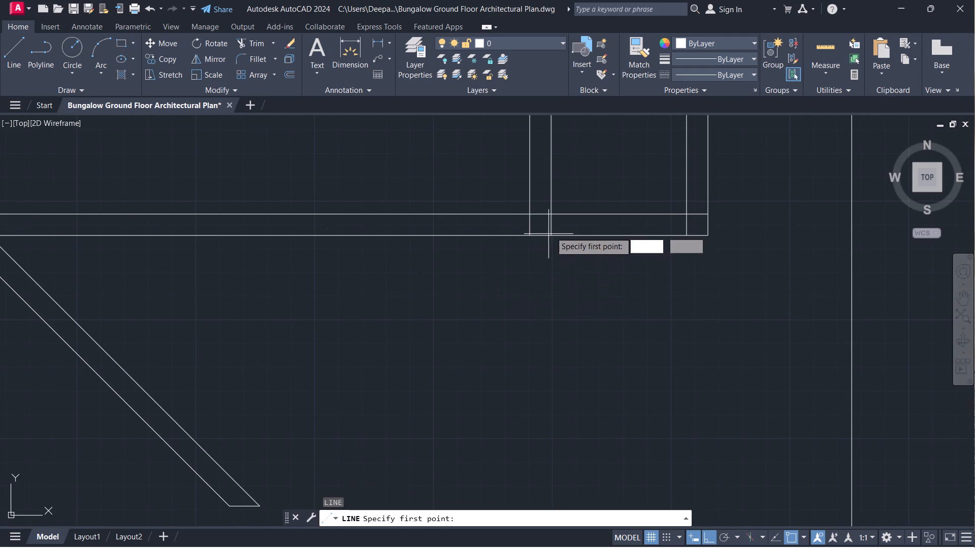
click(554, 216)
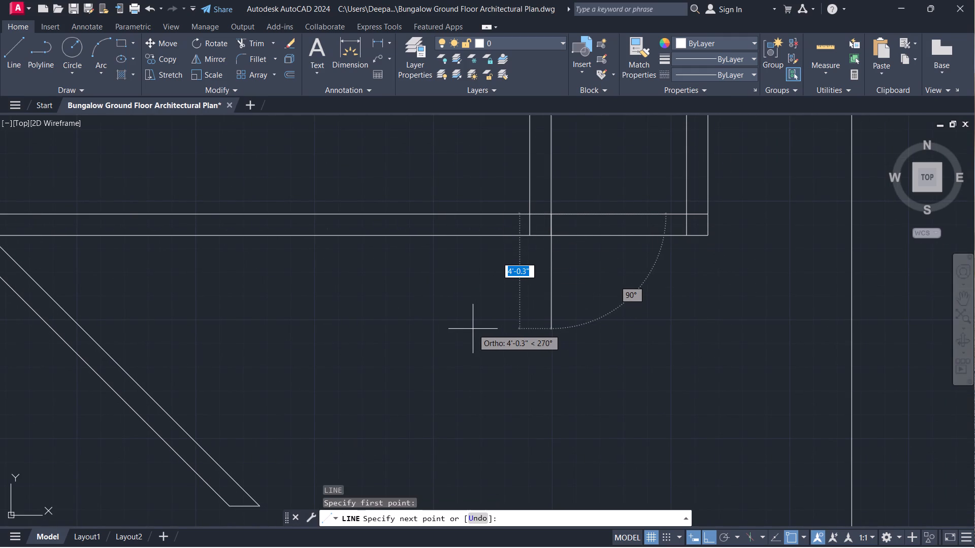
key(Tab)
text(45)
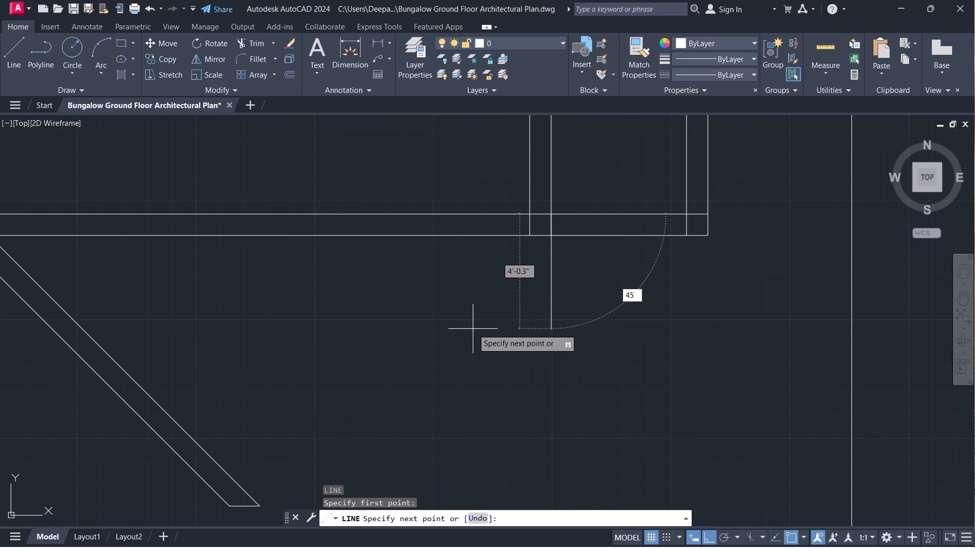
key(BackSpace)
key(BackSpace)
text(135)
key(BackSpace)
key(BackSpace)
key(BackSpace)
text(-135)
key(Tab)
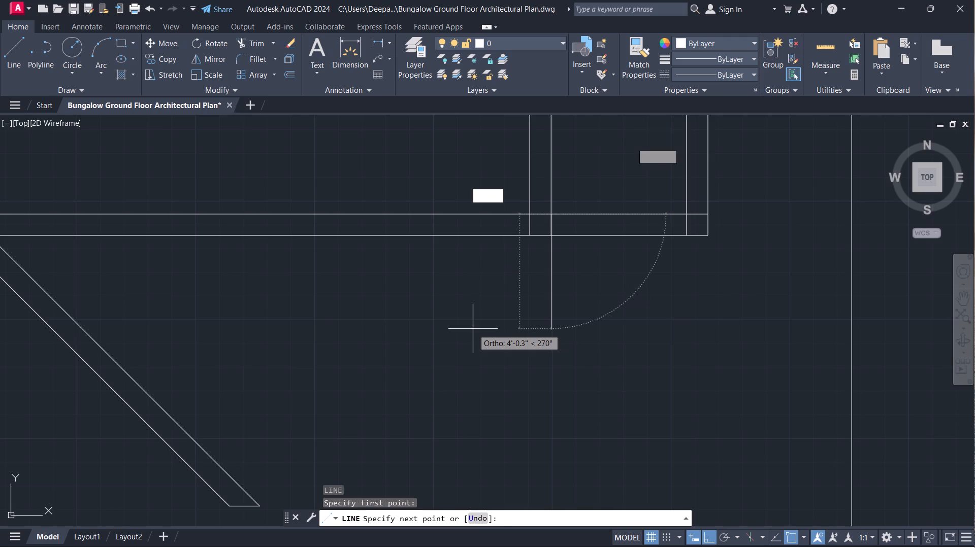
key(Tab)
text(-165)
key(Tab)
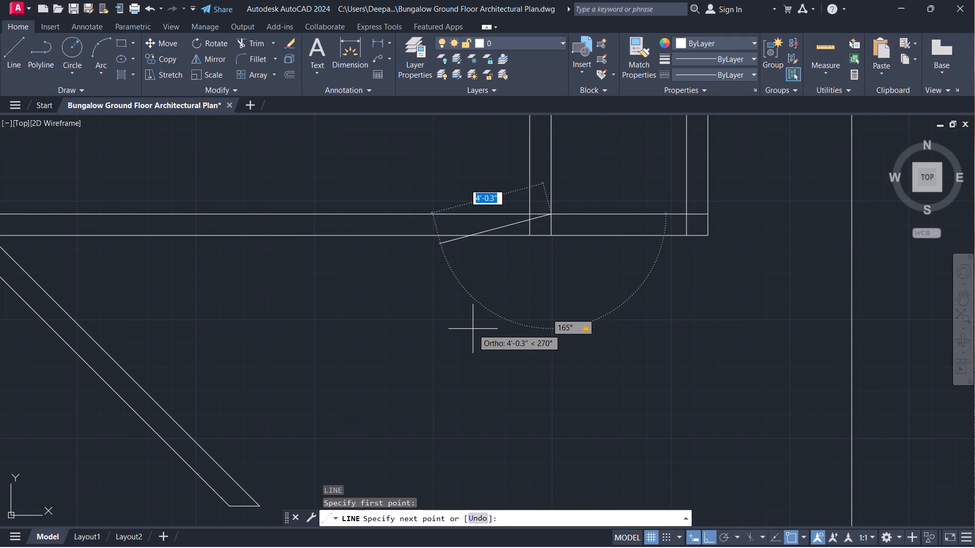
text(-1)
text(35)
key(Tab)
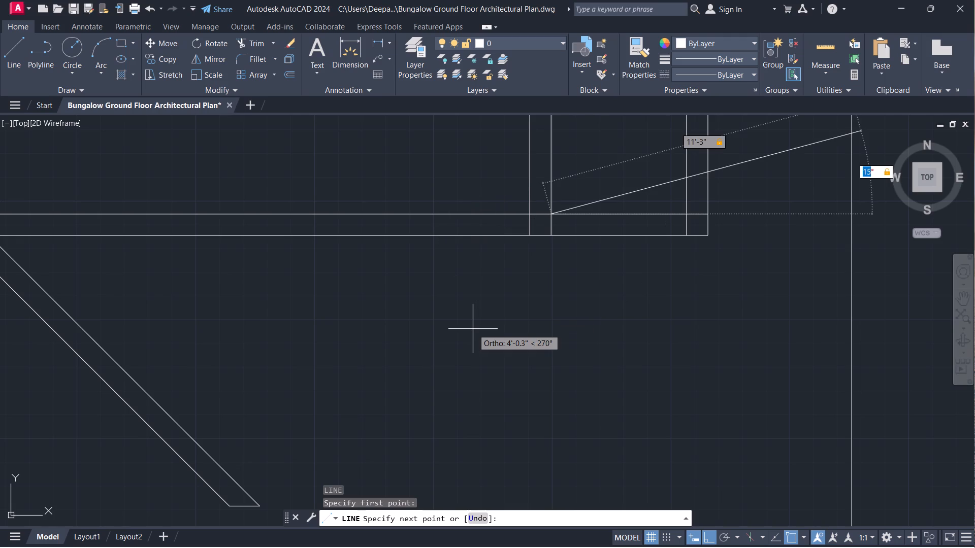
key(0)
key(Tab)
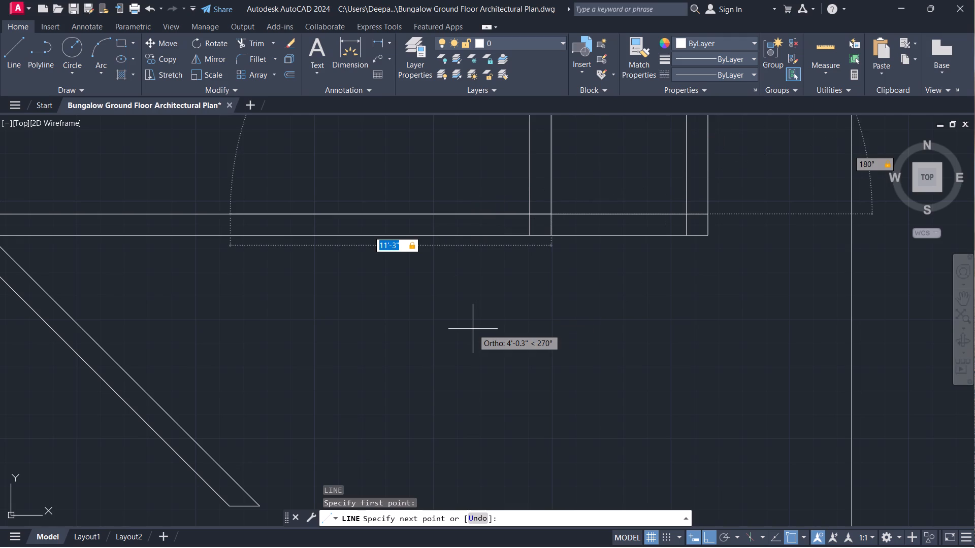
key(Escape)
Draw a line at 135° from the right vertical wall's right-hand line at the lower wall's inner line, down-left past the diagonal wall's end.
scroll(491, 246, down, 2)
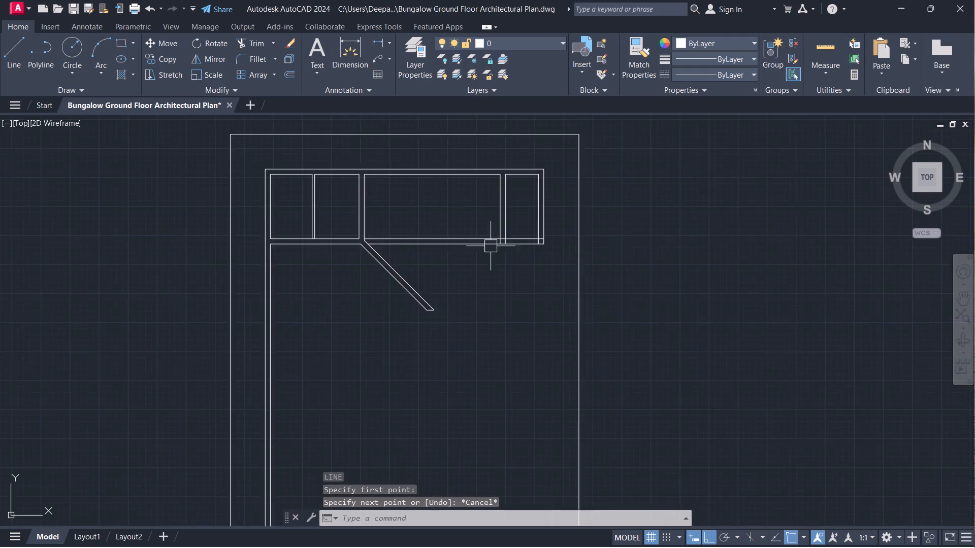
scroll(491, 246, down, 2)
scroll(497, 236, up, 6)
text(l)
key(space)
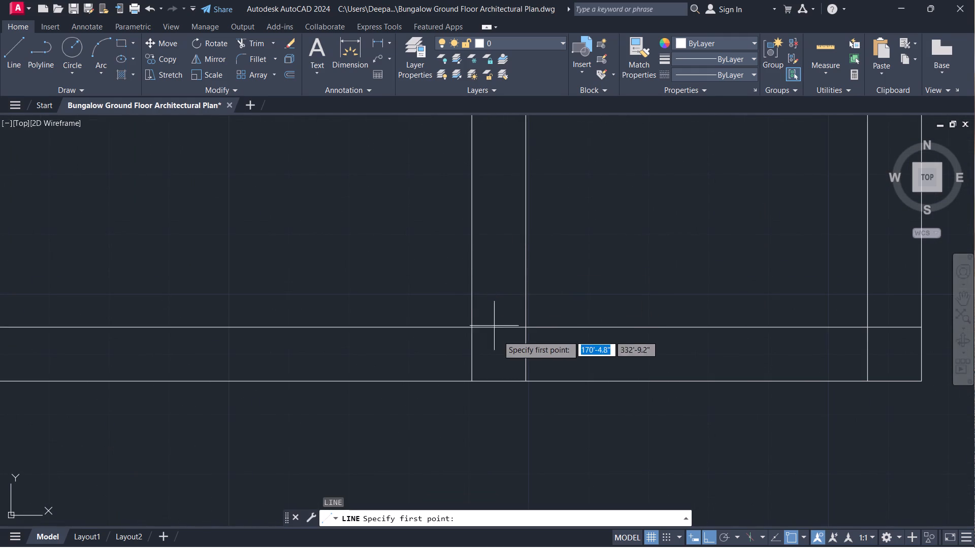
click(528, 330)
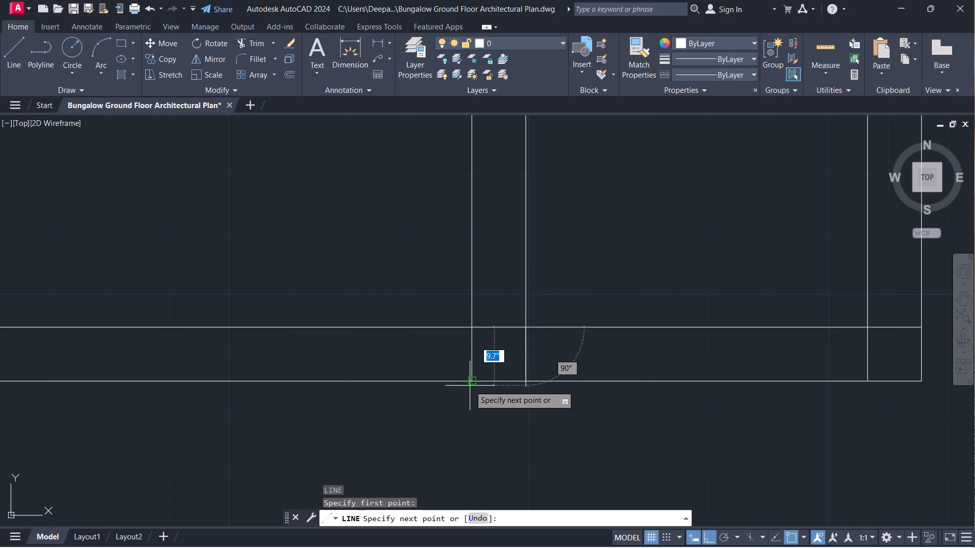
key(F8)
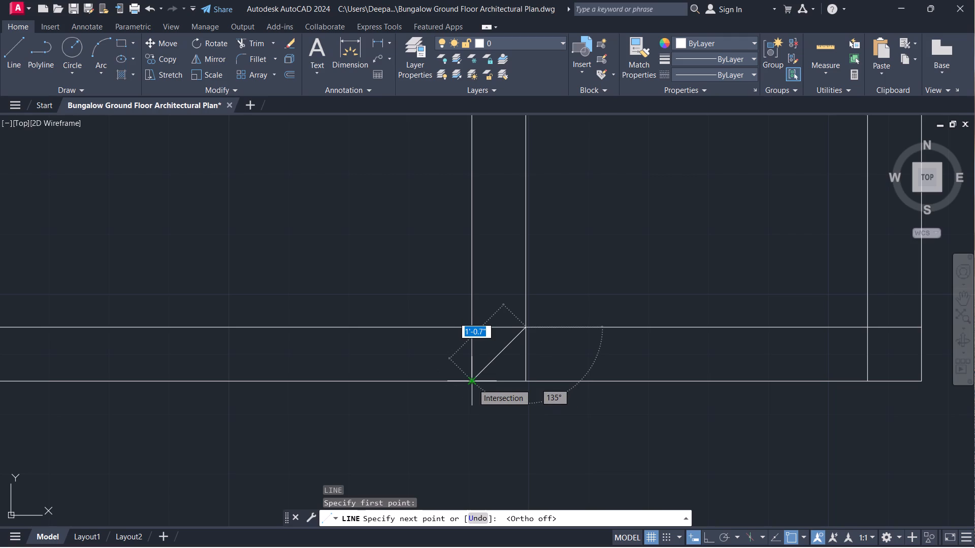
key(F8)
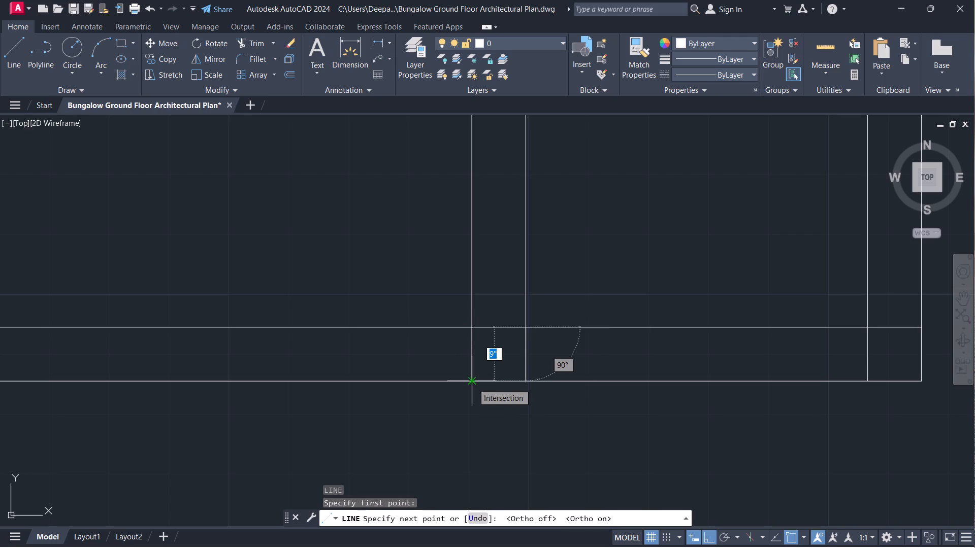
key(Tab)
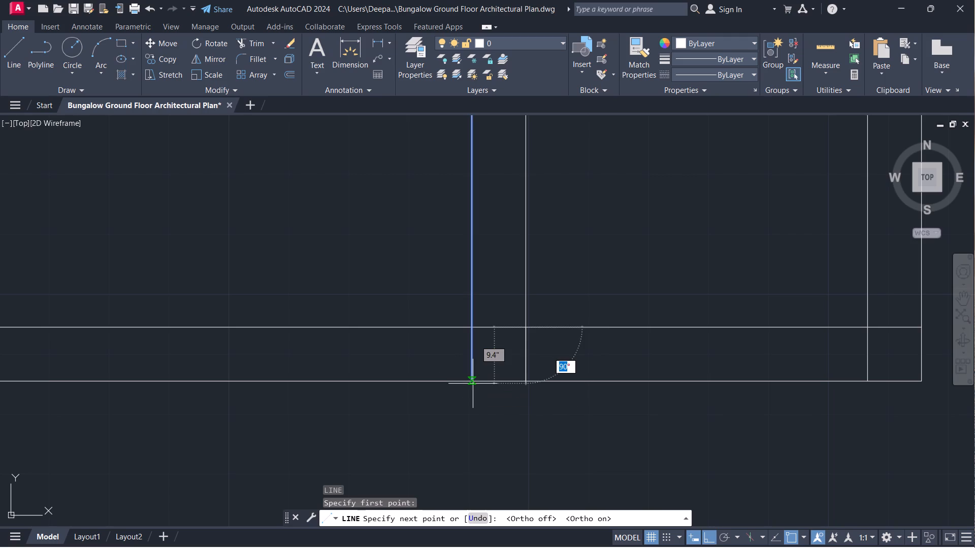
text(14)
key(BackSpace)
text(35)
key(Tab)
scroll(339, 332, down, 2)
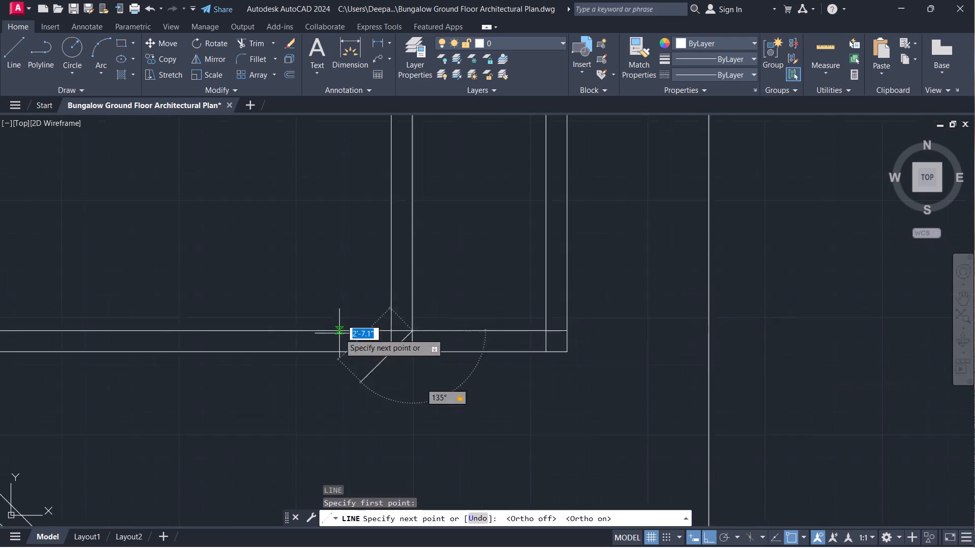
scroll(339, 333, down, 2)
middle_drag(303, 393, 489, 229)
click(344, 358)
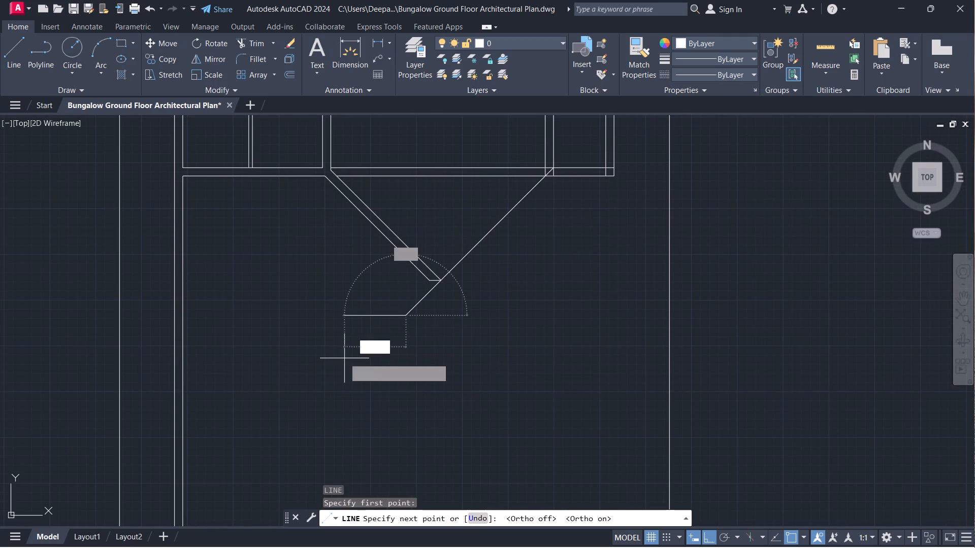
key(Escape)
key(Escape)
Offset the new diagonal line 4.5" to both sides to form the second diagonal wall.
scroll(374, 330, down, 1)
scroll(374, 330, up, 3)
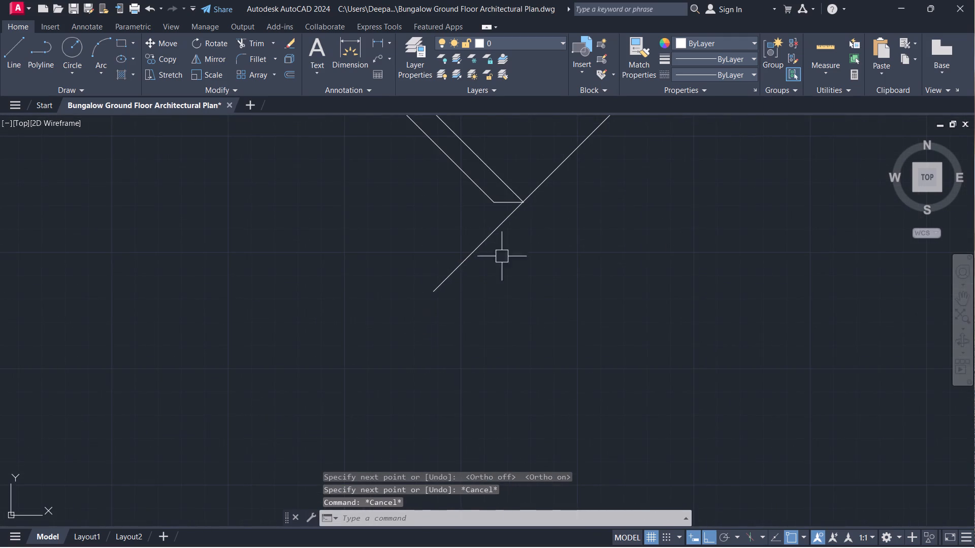
scroll(502, 256, up, 2)
middle_drag(502, 256, 373, 380)
scroll(372, 380, down, 1)
text(o 4)
text(.5)
key(Return)
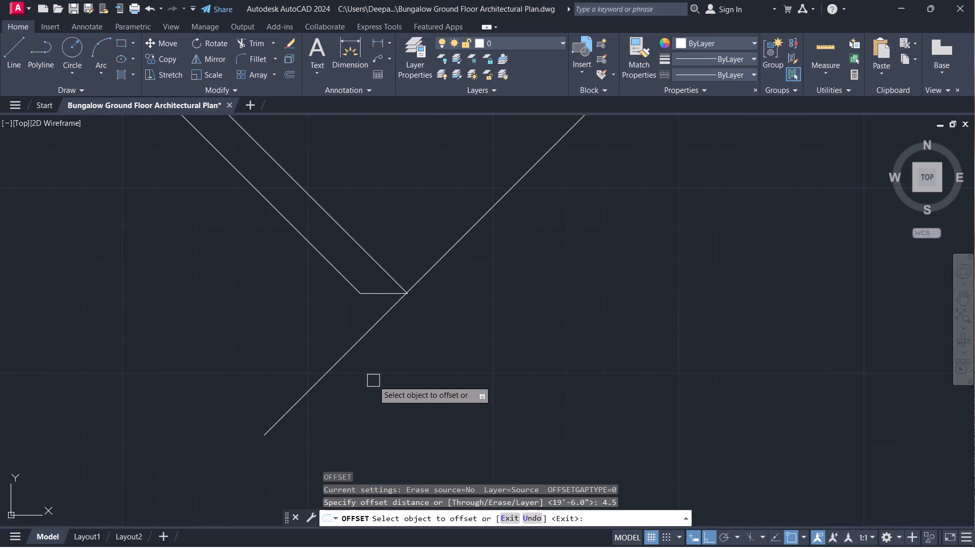
click(456, 237)
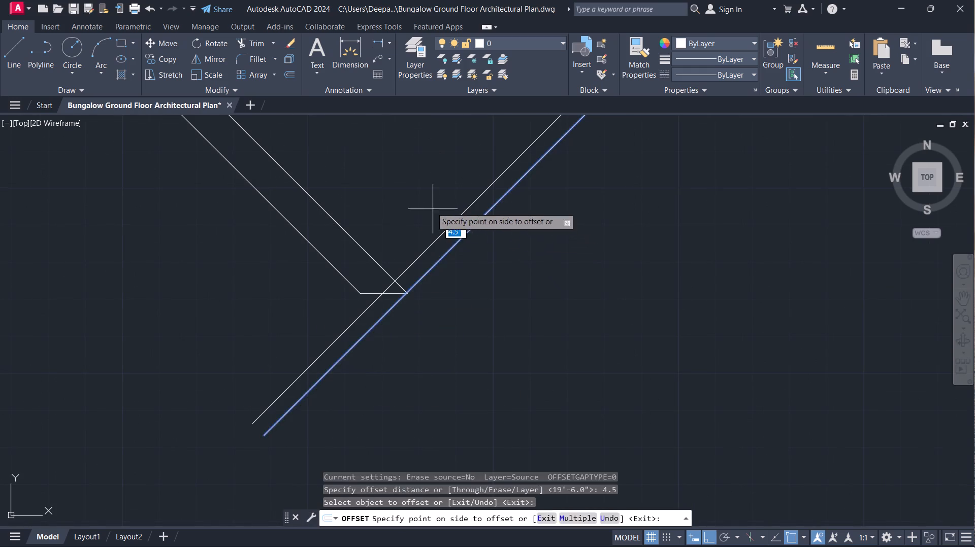
click(431, 207)
click(459, 243)
click(468, 266)
key(Escape)
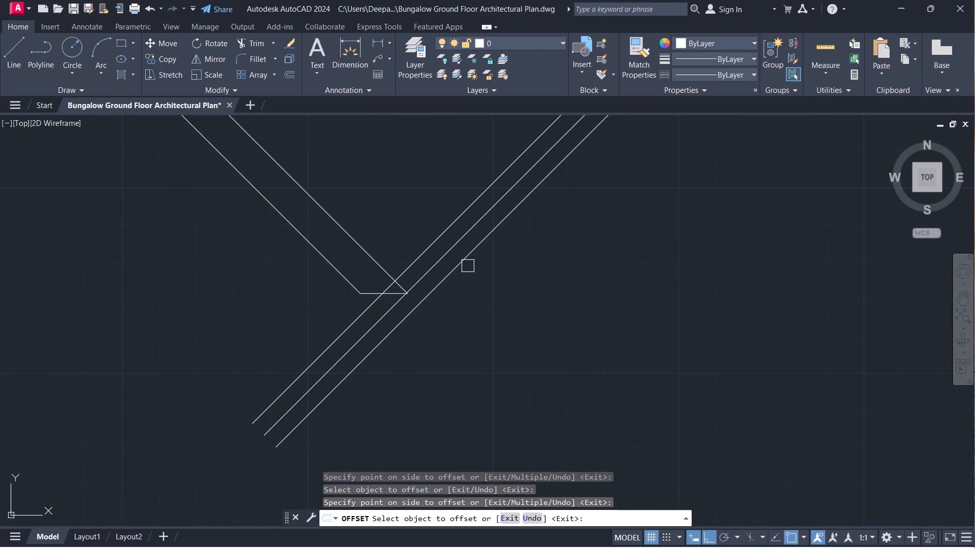
key(Escape)
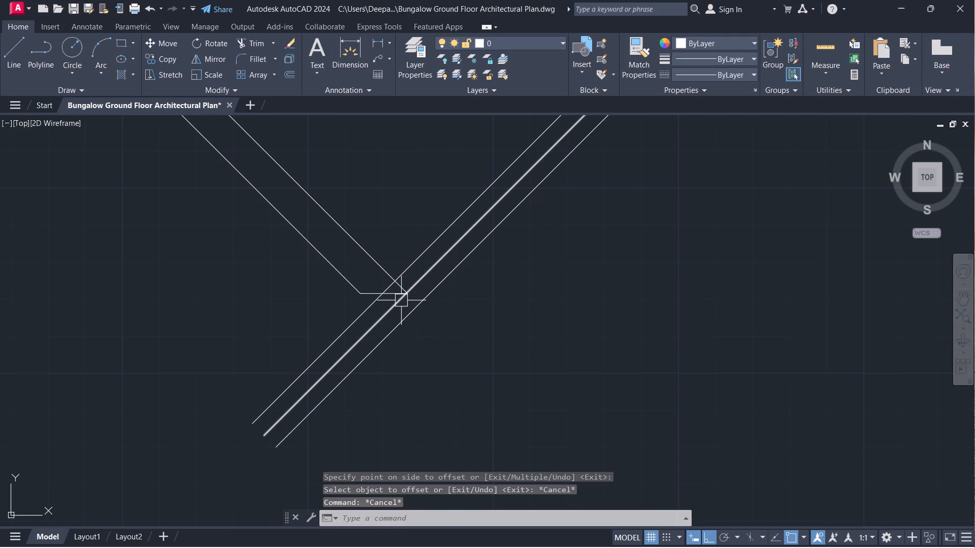
Extend both lines of the first diagonal wall down to the outer line of the second diagonal wall.
text(ex)
key(space)
click(396, 213)
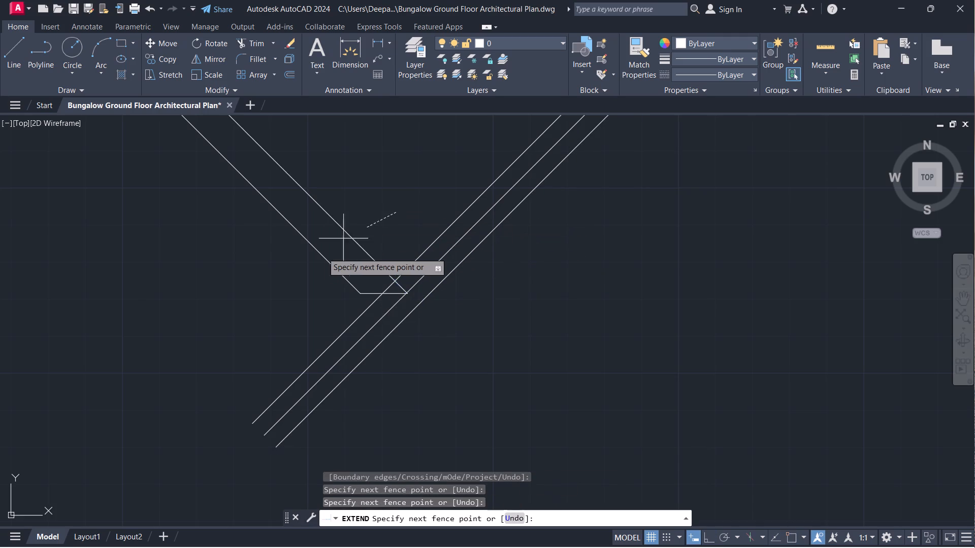
click(250, 280)
click(332, 266)
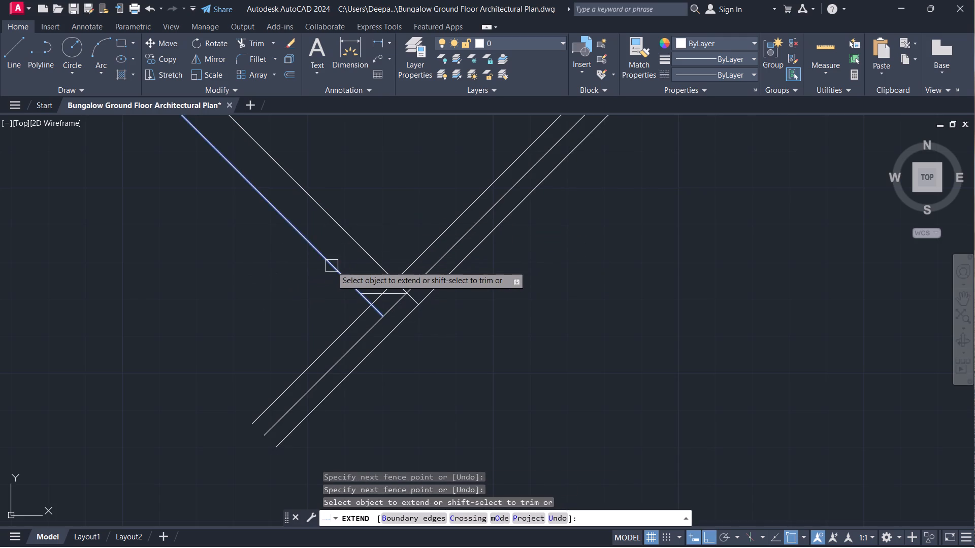
click(332, 267)
key(Escape)
Delete the centre line of the second diagonal wall.
scroll(355, 352, up, 2)
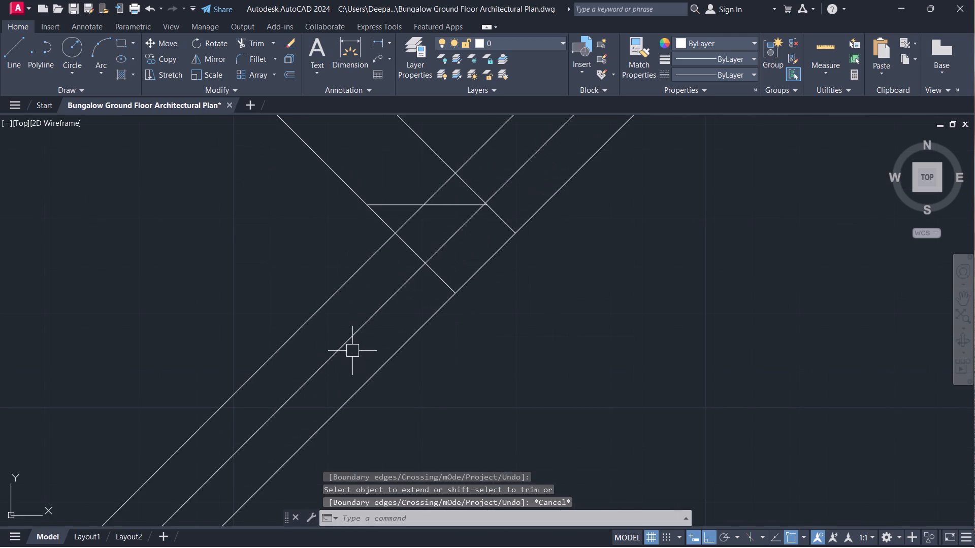
click(351, 350)
key(Delete)
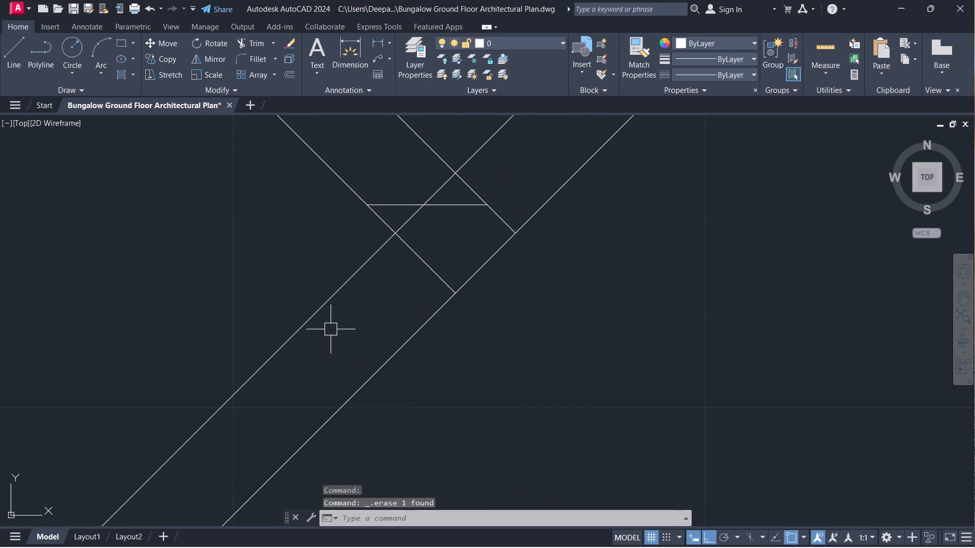
Trim the overshooting diagonal lines and the short horizontal closing line so the two diagonal walls meet in a clean V corner.
text(tr)
key(space)
drag(220, 268, 310, 315)
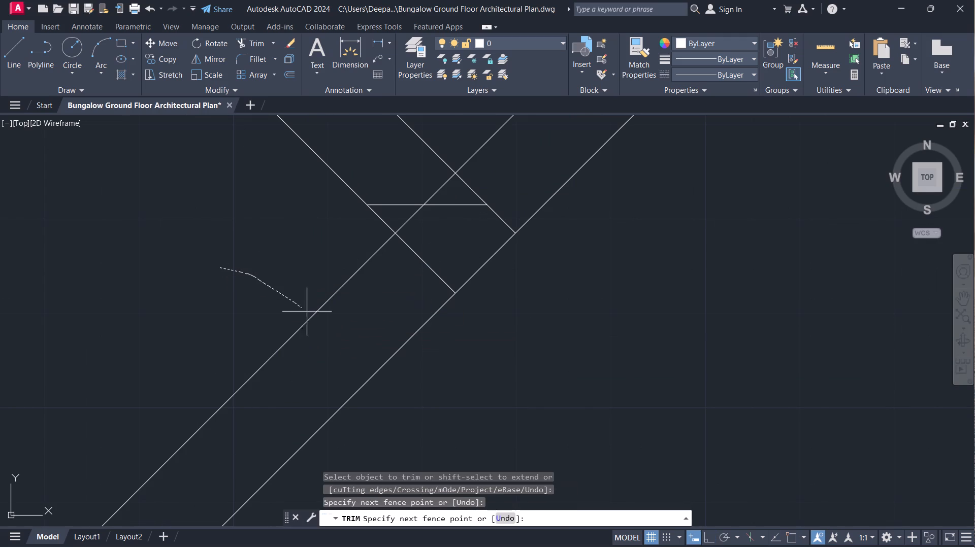
drag(310, 315, 478, 422)
drag(493, 174, 476, 190)
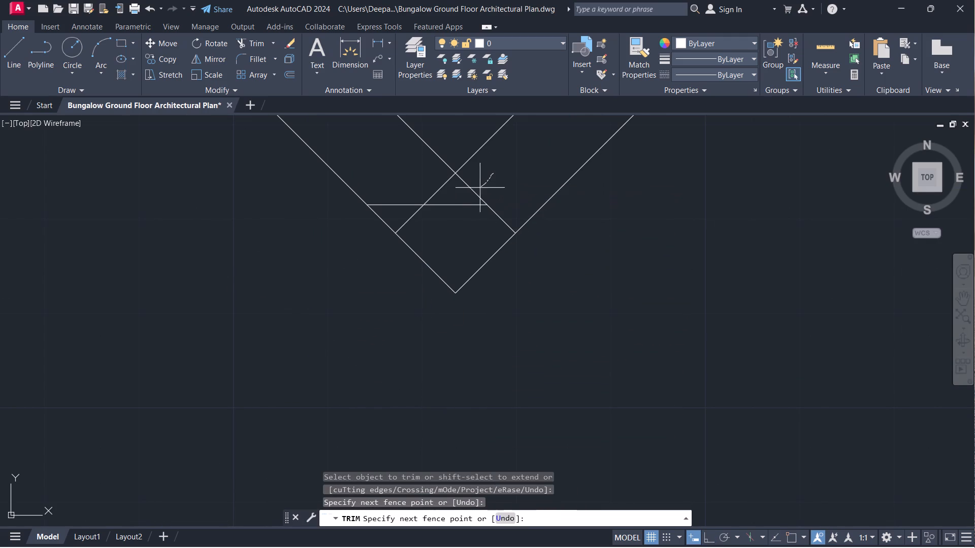
drag(476, 190, 419, 188)
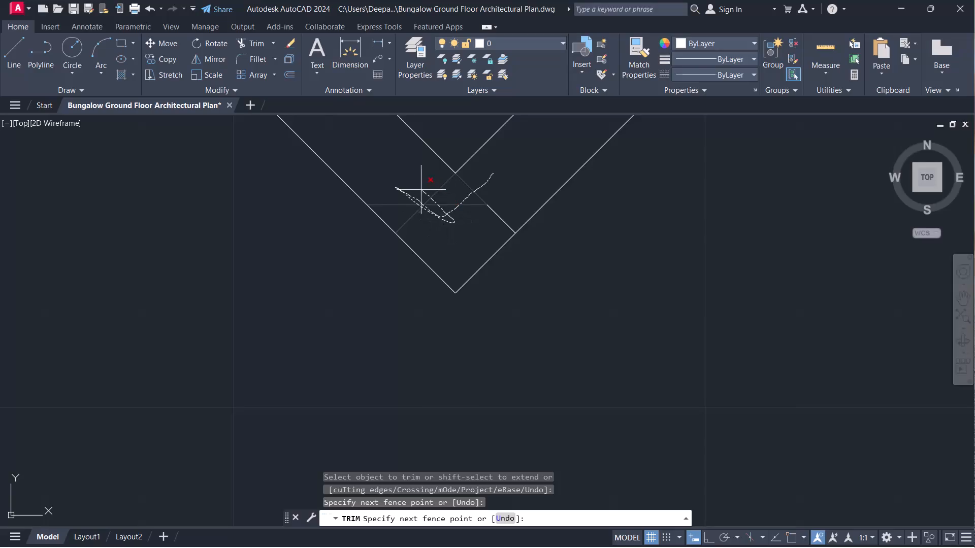
drag(419, 188, 520, 202)
key(Escape)
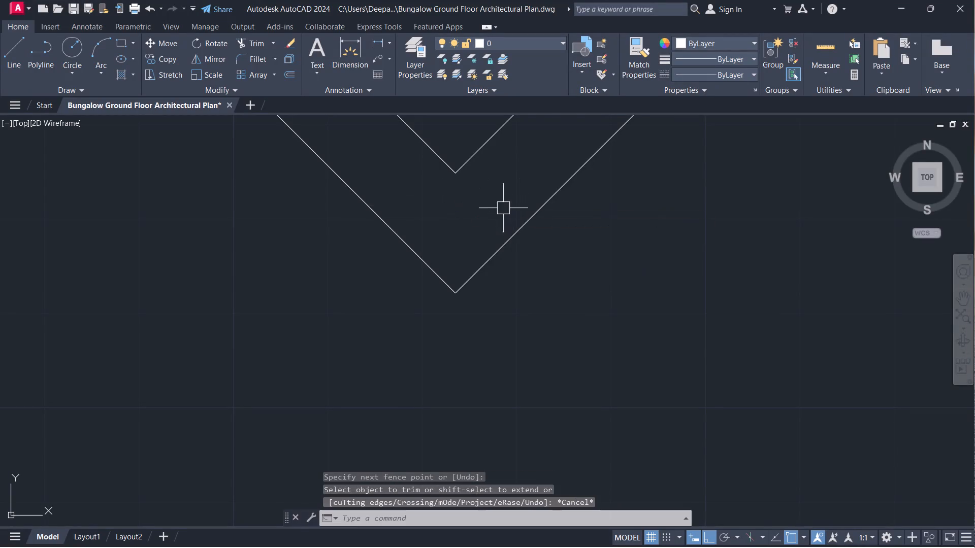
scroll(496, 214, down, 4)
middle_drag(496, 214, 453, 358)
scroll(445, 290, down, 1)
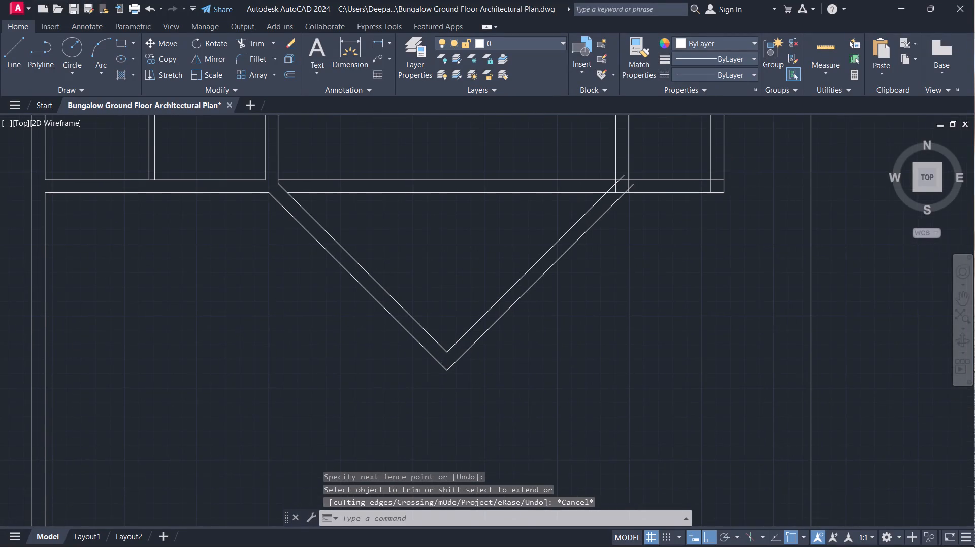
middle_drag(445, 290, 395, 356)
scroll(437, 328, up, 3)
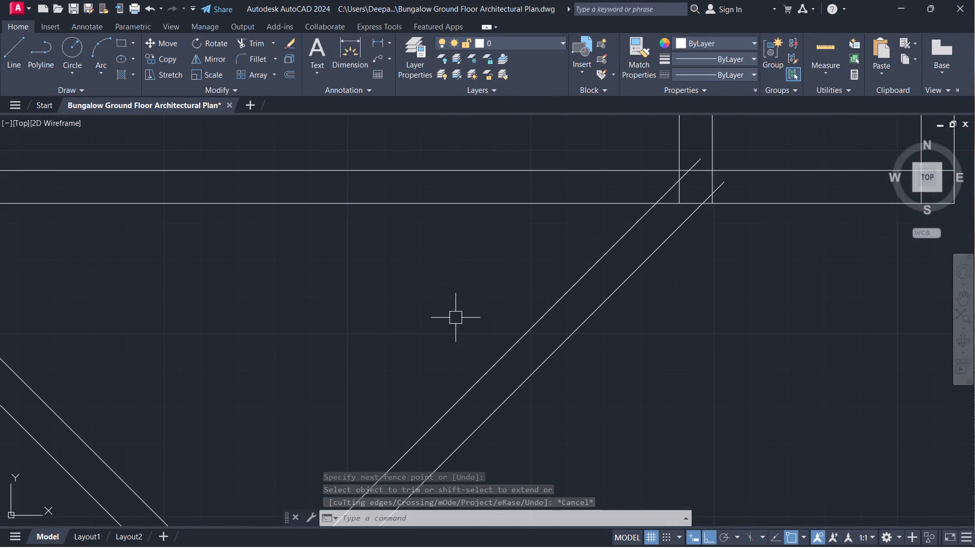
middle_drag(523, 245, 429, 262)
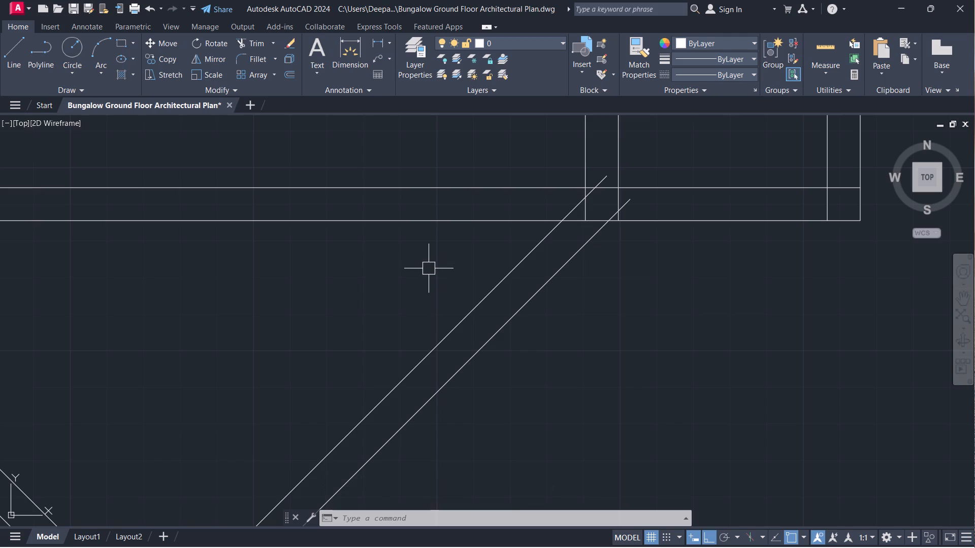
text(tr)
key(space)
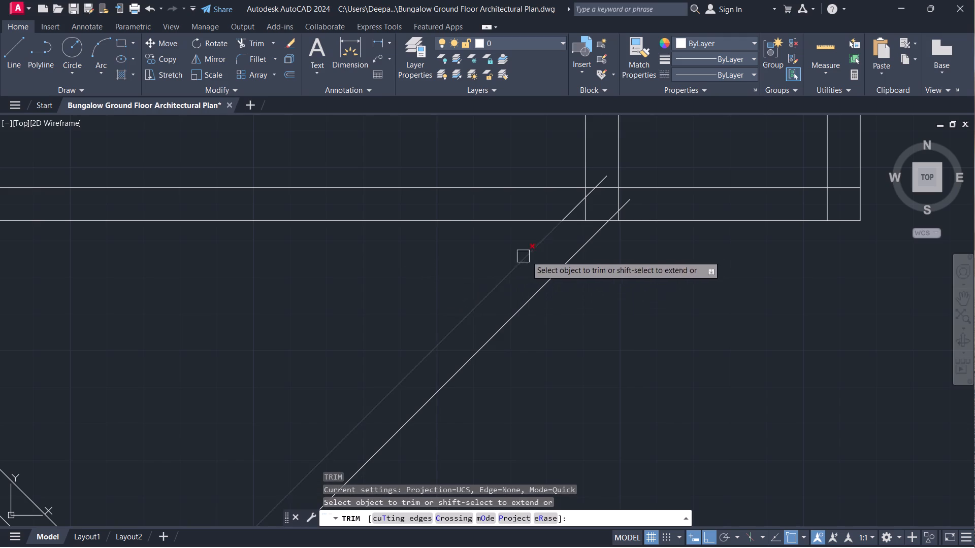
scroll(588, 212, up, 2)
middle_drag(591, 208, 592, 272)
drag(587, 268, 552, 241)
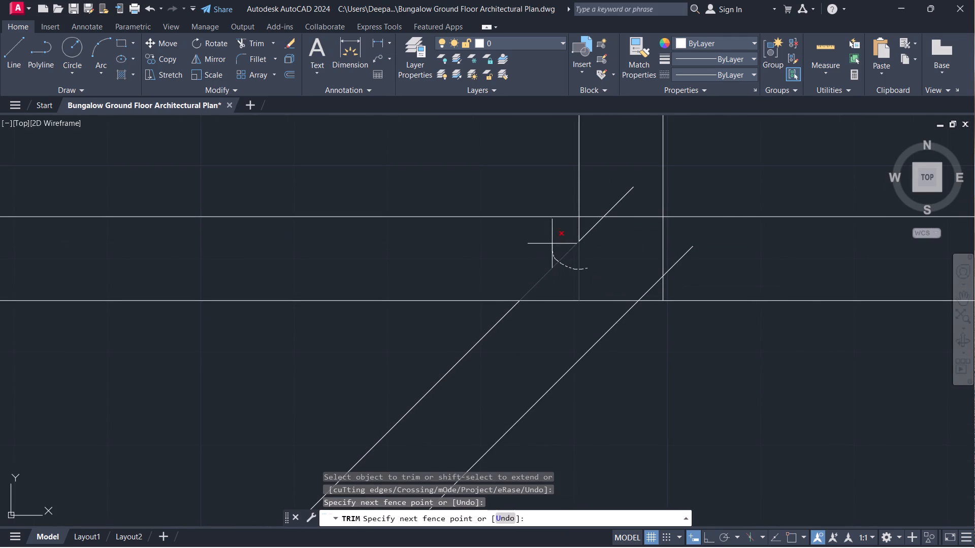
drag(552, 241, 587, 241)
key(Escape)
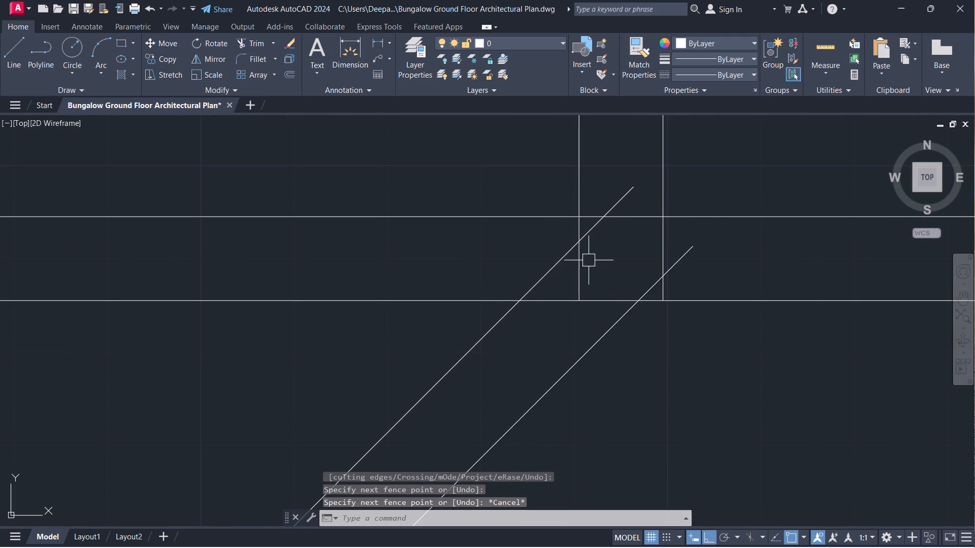
Trim the overlapping diagonal, vertical and horizontal segments where the second diagonal wall meets the right-hand vertical wall and lower wall.
key(space)
drag(599, 176, 600, 212)
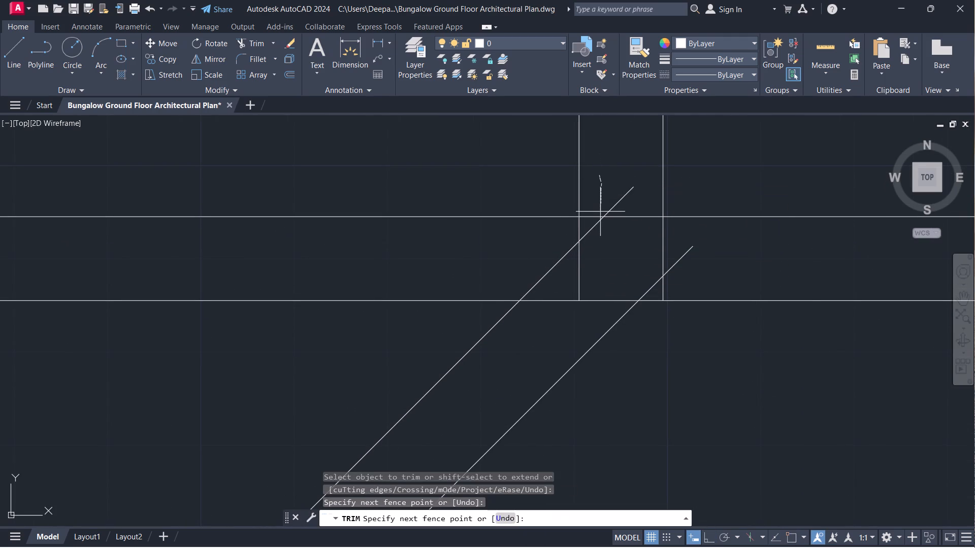
drag(600, 212, 633, 216)
drag(633, 216, 669, 244)
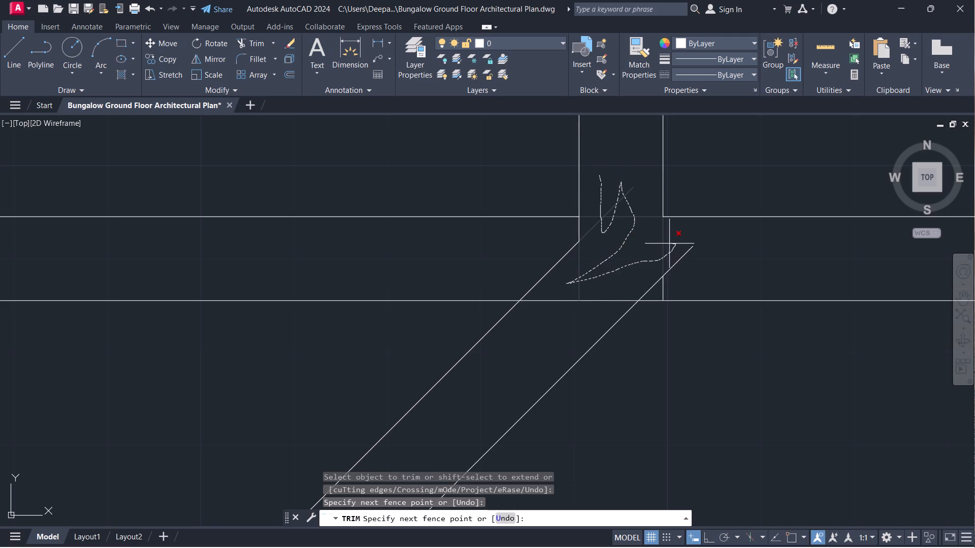
drag(669, 244, 689, 287)
drag(689, 287, 690, 285)
scroll(629, 263, down, 1)
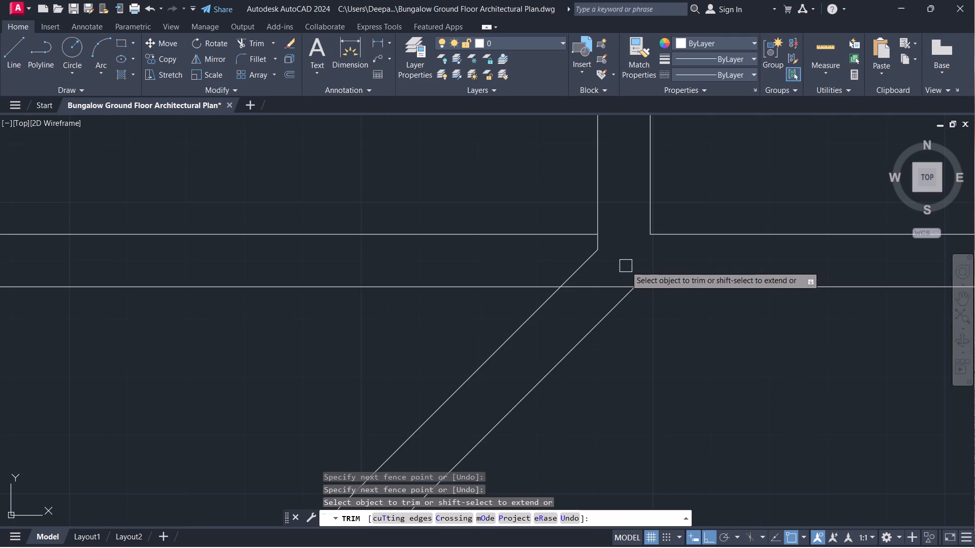
drag(626, 266, 596, 298)
Trim away both horizontal wall lines between the two diagonal walls so the central room opens into the V.
scroll(574, 306, down, 3)
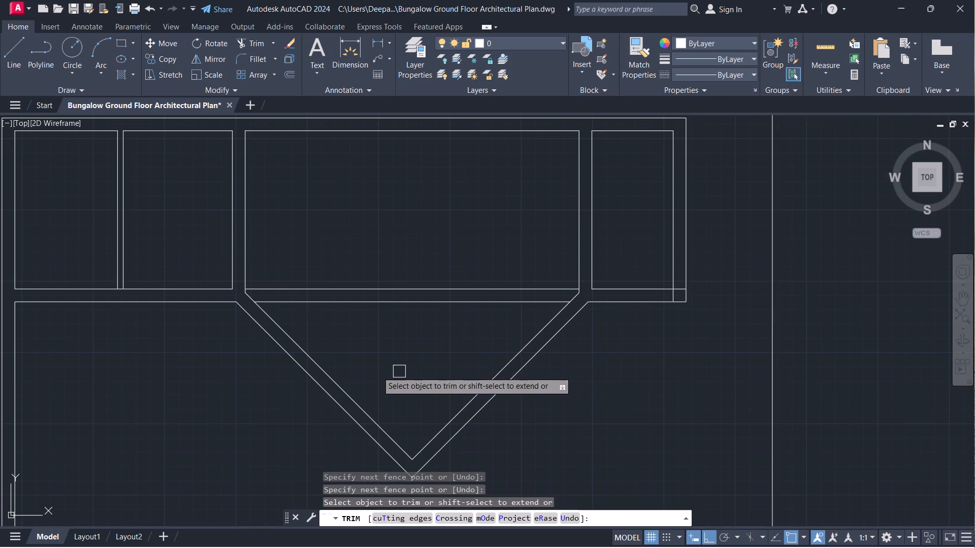
drag(400, 327, 402, 292)
drag(408, 329, 402, 328)
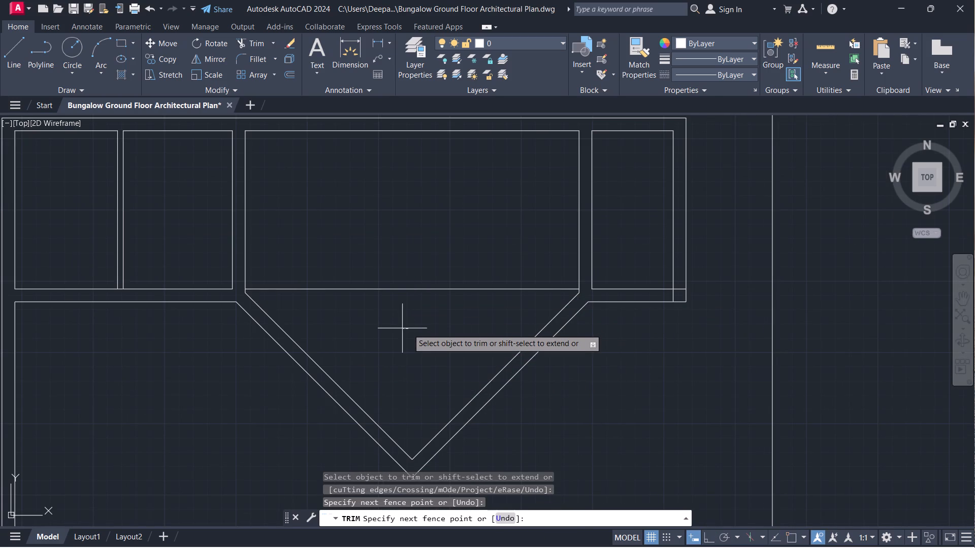
drag(402, 328, 407, 243)
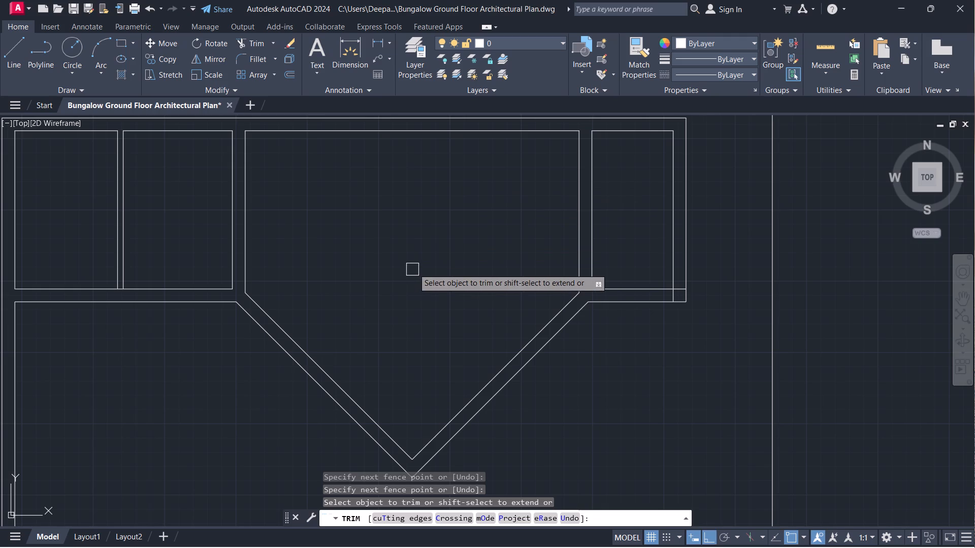
key(Escape)
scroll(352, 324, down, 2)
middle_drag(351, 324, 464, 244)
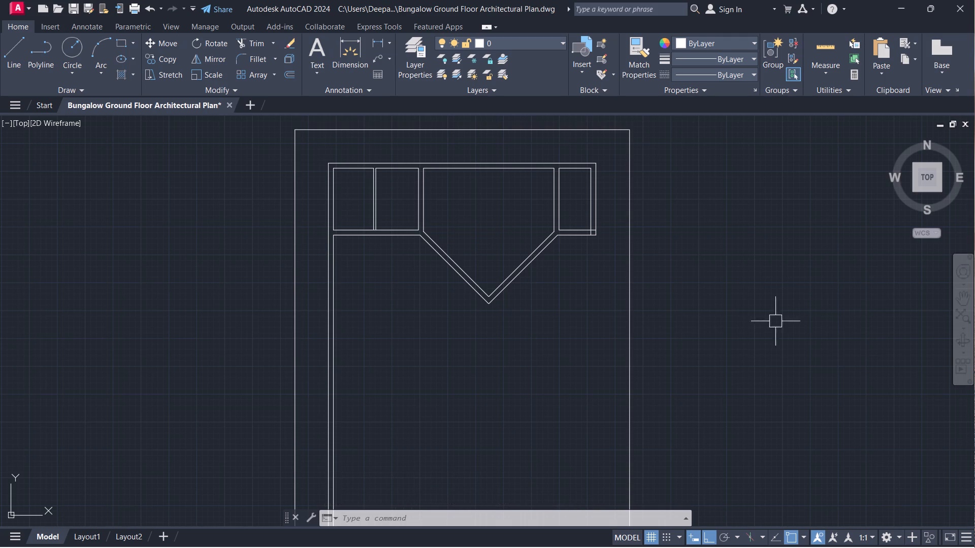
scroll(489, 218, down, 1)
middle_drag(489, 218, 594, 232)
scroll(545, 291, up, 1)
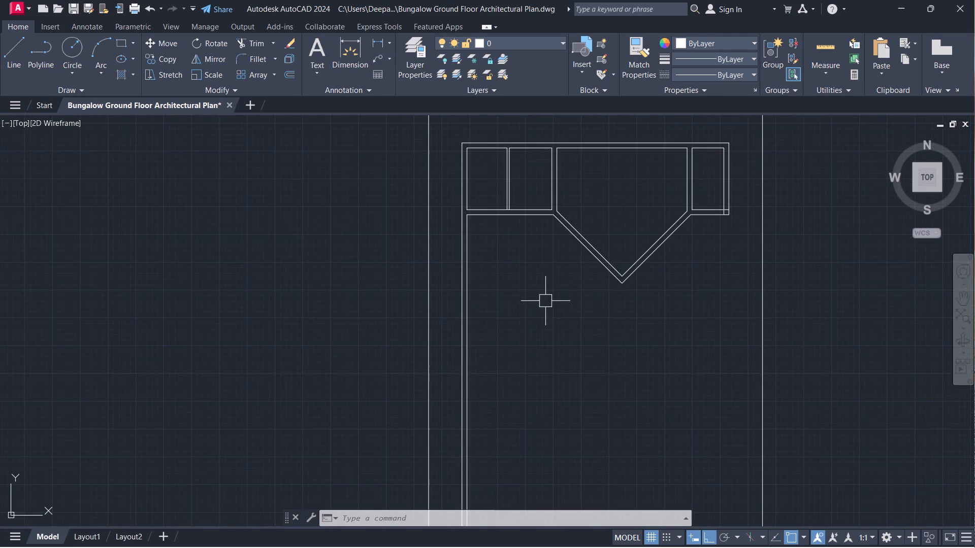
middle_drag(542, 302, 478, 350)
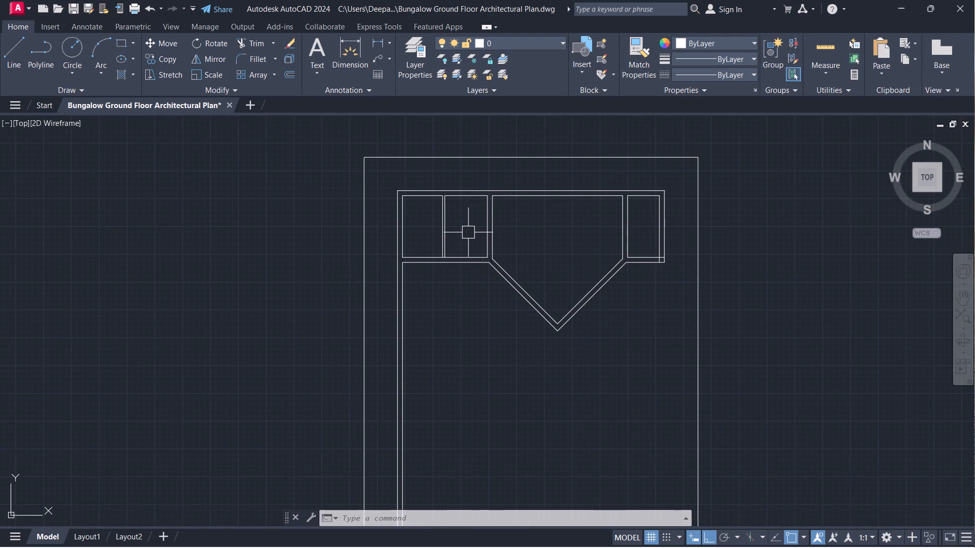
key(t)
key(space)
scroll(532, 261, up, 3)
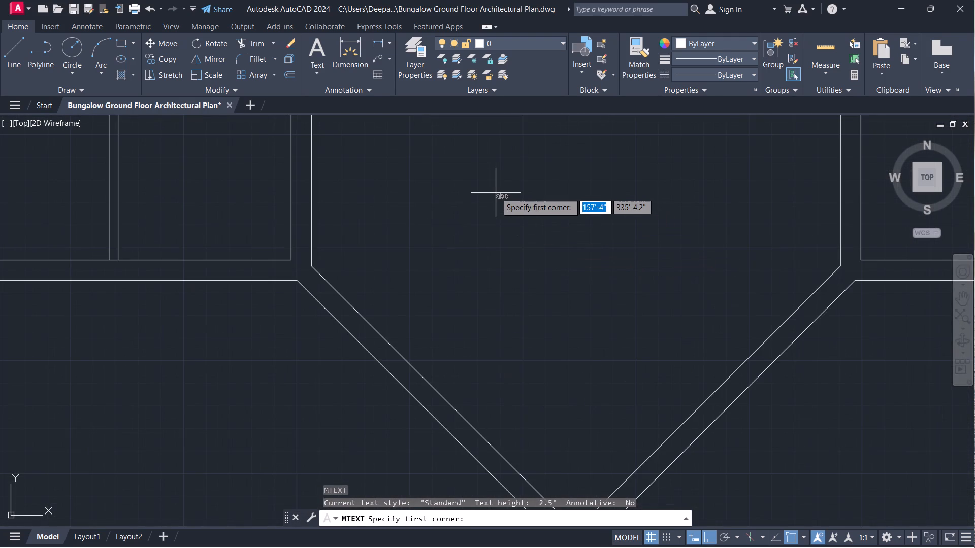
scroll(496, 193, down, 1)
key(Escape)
Offset the lower line of the left rooms' bottom wall 18'6" downward.
scroll(499, 225, down, 3)
middle_drag(498, 249, 588, 187)
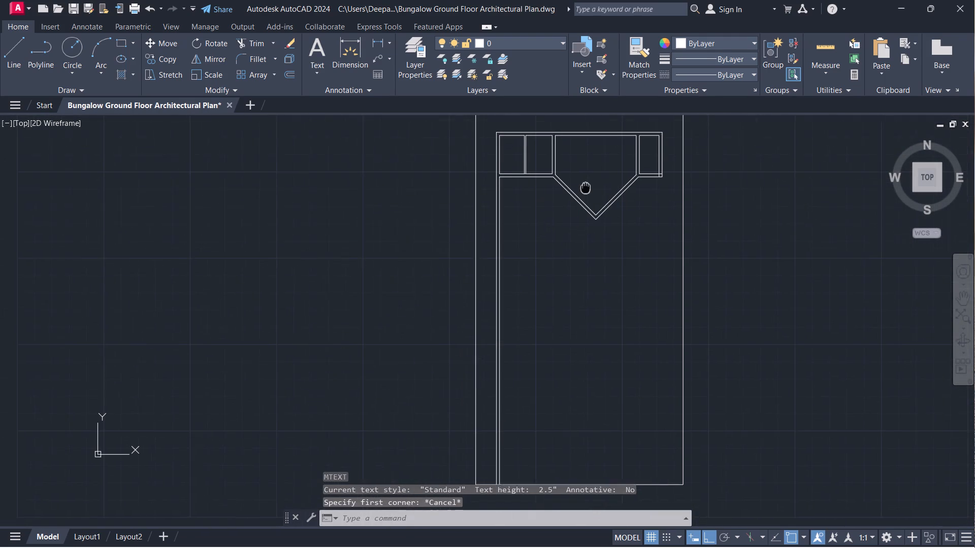
middle_drag(588, 187, 590, 185)
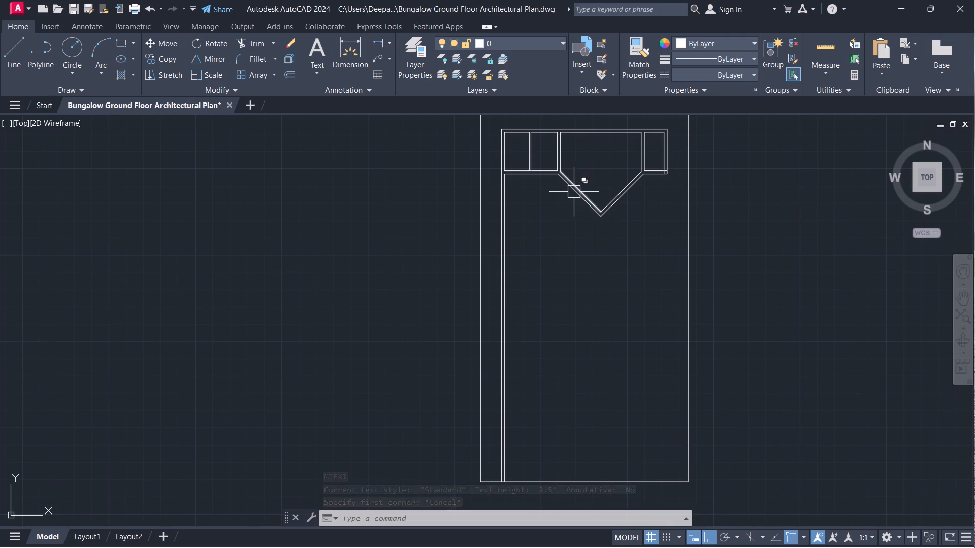
scroll(558, 200, up, 2)
middle_drag(558, 200, 579, 317)
text(o)
key(space)
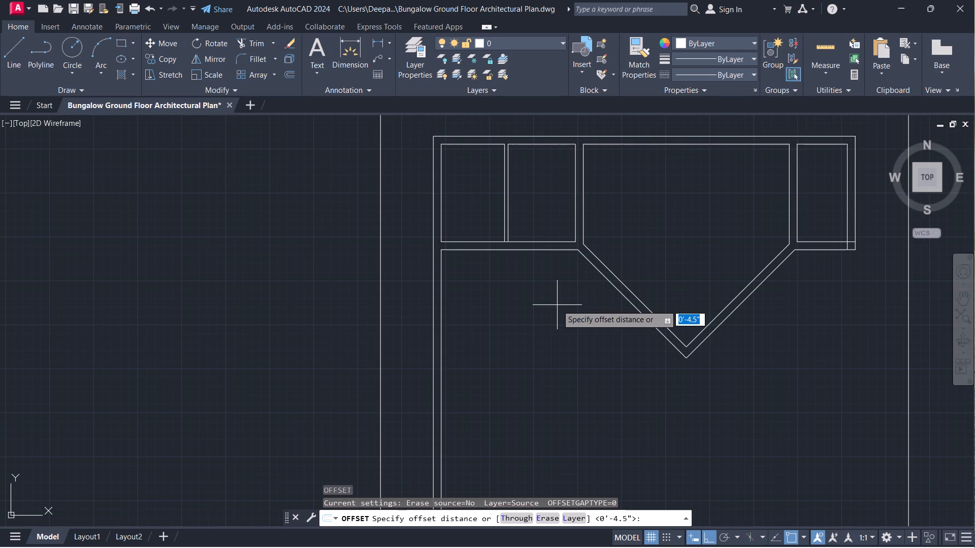
text(18'6)
key(Return)
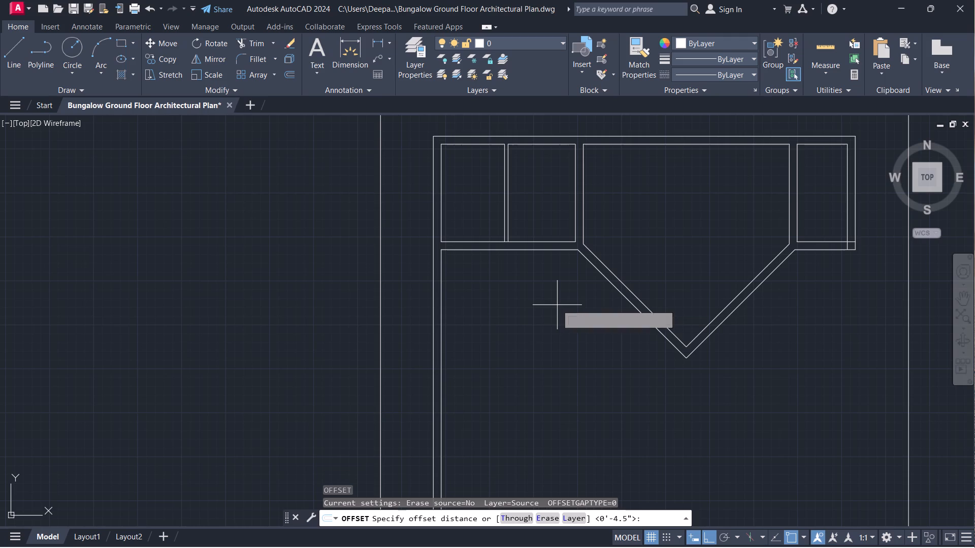
scroll(530, 268, up, 2)
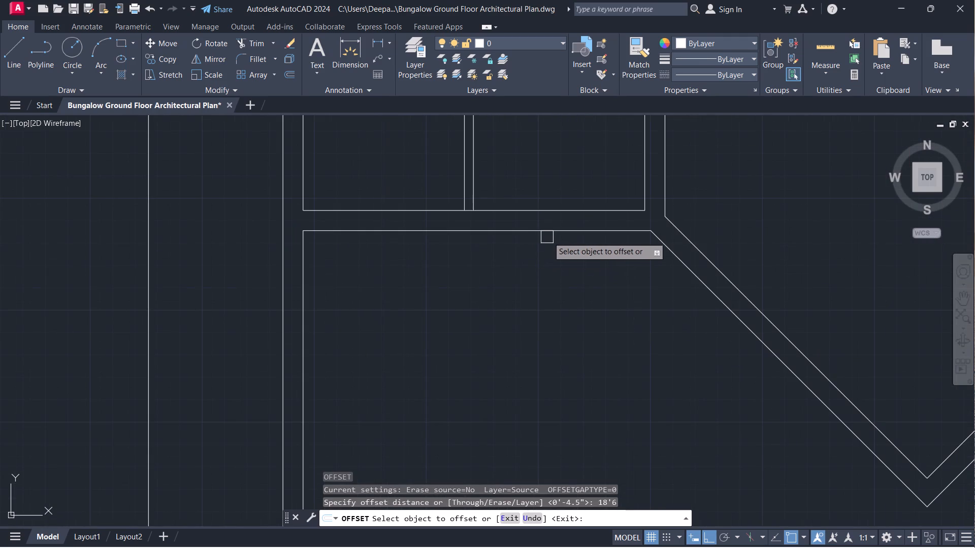
click(549, 237)
click(549, 228)
click(536, 264)
key(Escape)
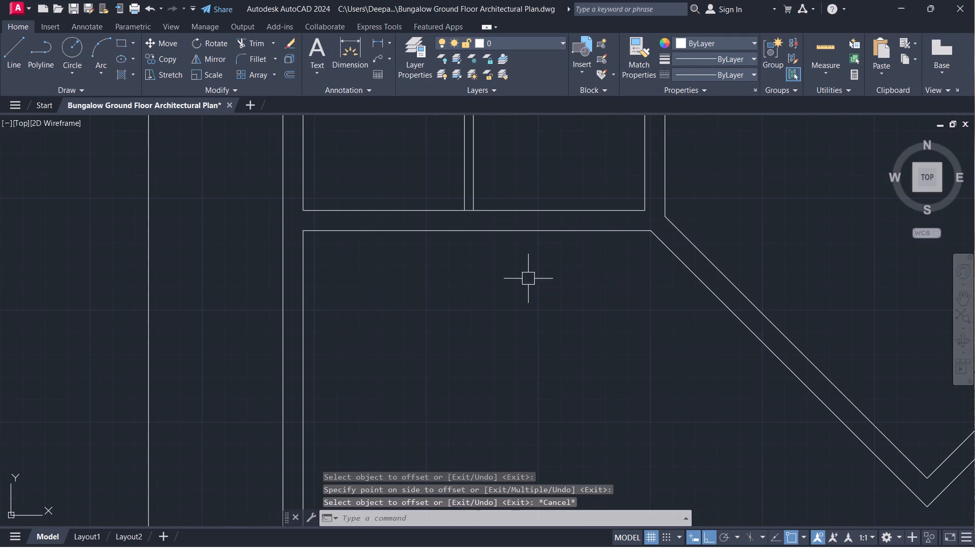
Offset the new horizontal line below the left rooms 9" downward to form the lower wall.
scroll(529, 285, down, 3)
middle_drag(532, 321, 535, 169)
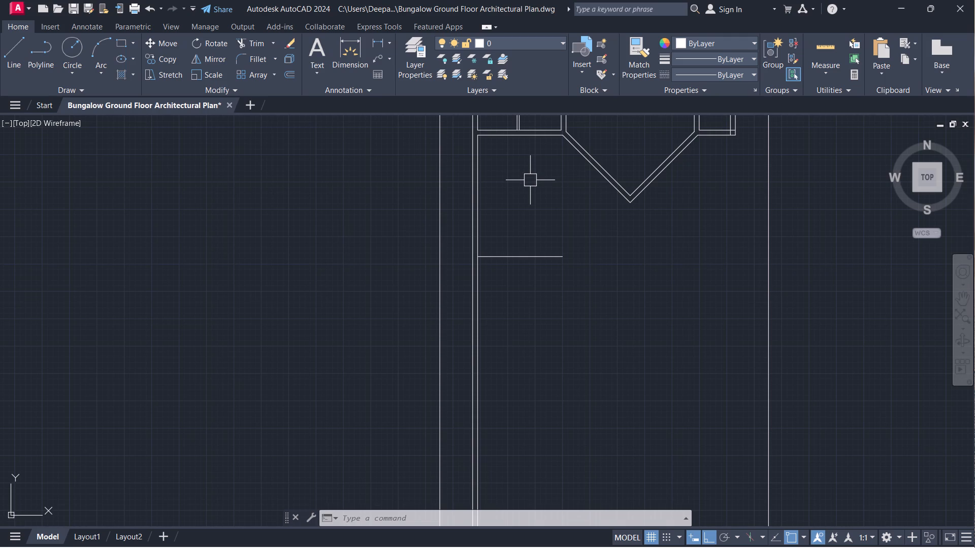
scroll(546, 219, up, 1)
middle_drag(547, 219, 541, 243)
text(o)
key(space)
key(9)
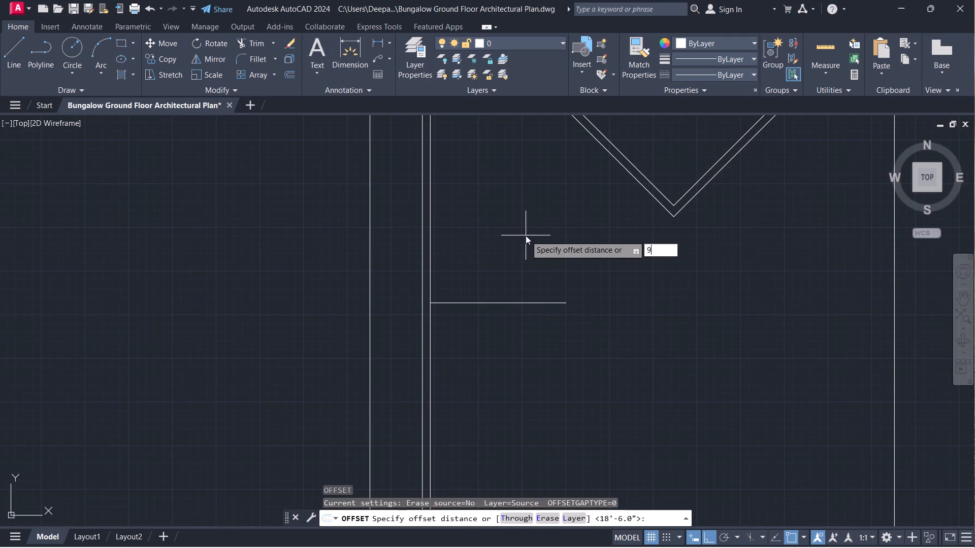
key(Return)
drag(497, 303, 498, 308)
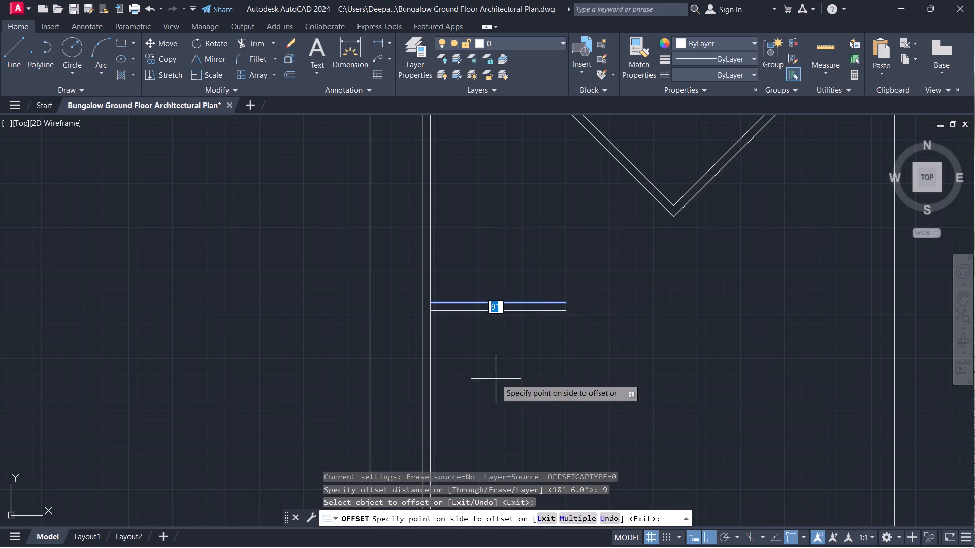
click(496, 379)
key(Escape)
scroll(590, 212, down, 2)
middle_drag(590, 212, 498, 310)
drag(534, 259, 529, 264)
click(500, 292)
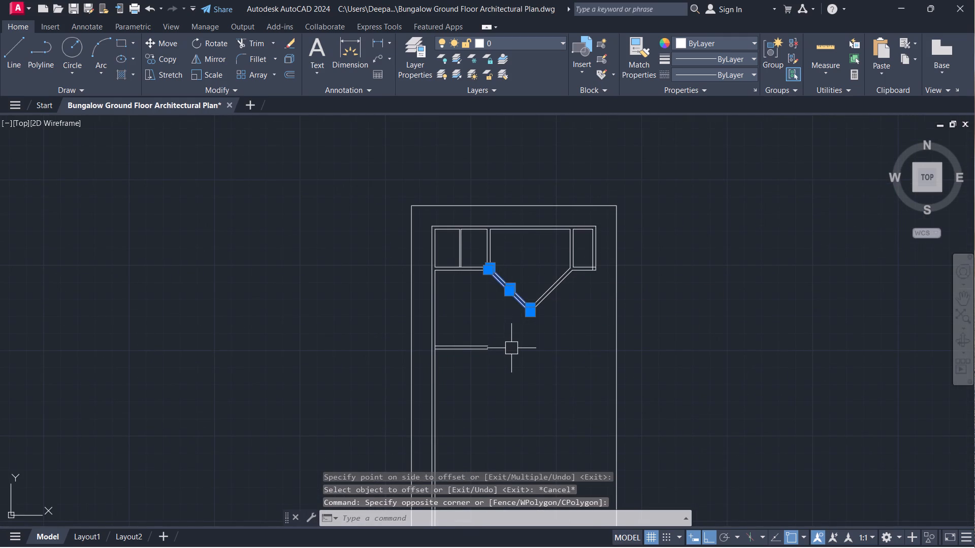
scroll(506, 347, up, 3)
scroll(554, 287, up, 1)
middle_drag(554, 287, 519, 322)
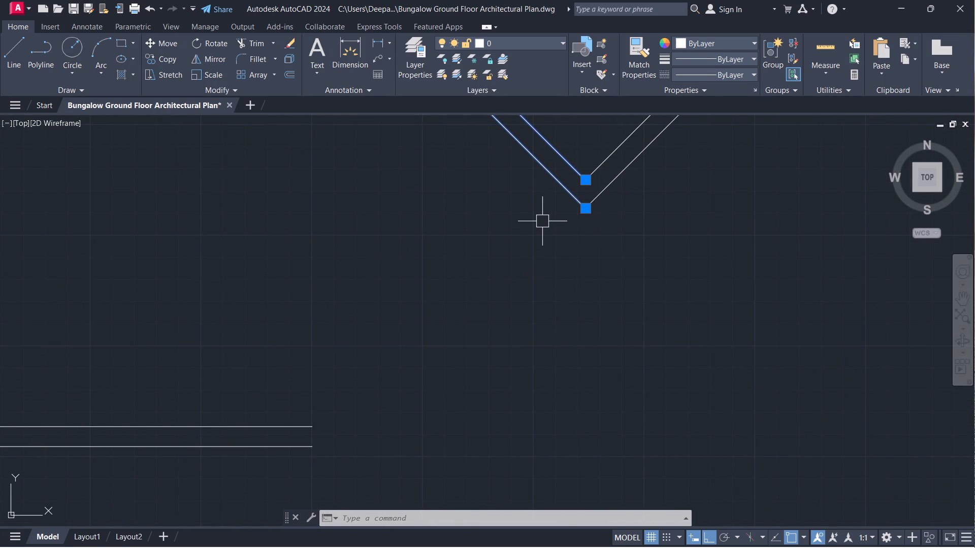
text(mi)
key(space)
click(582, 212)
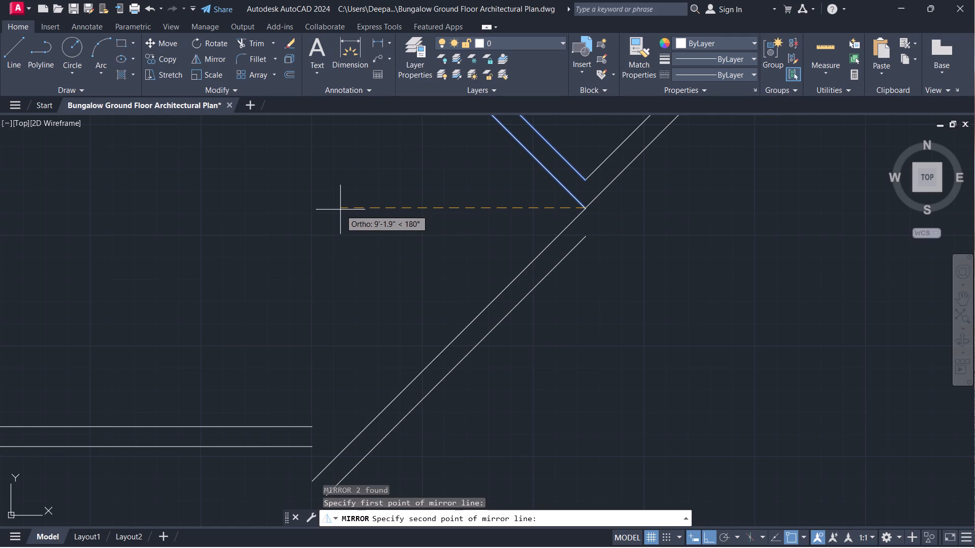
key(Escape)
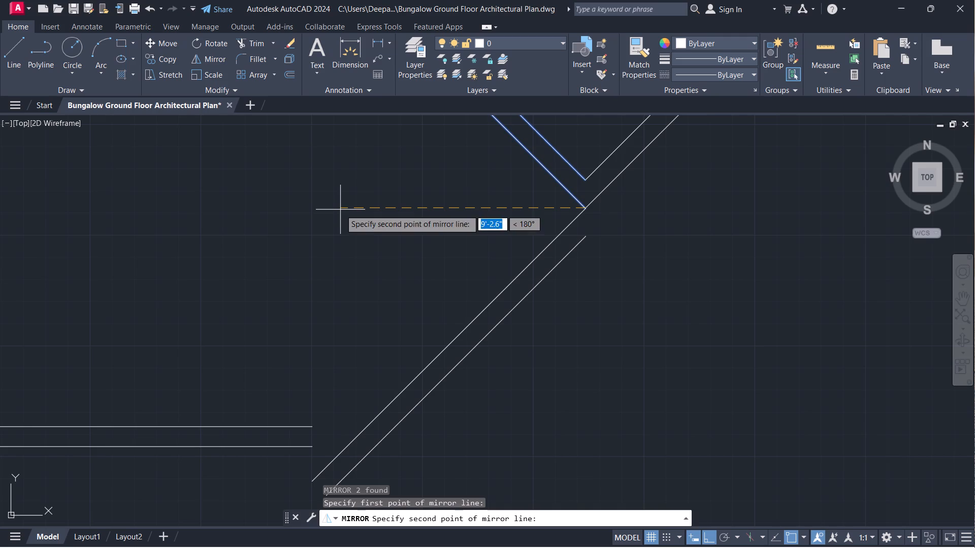
Mirror the left diagonal wall's two lines about a horizontal axis through the V's inner corner, keeping the source lines.
click(515, 187)
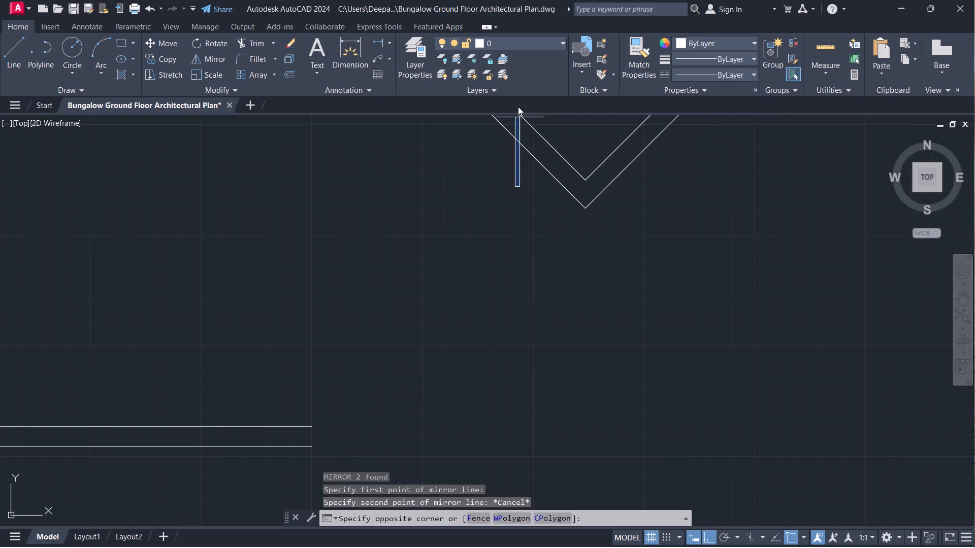
middle_drag(512, 122, 476, 256)
click(457, 198)
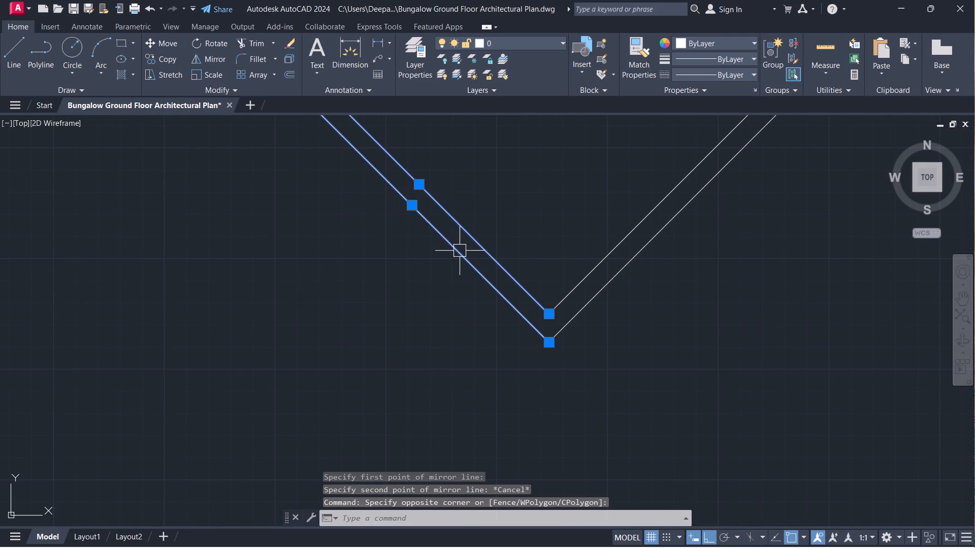
text(mi)
key(space)
click(550, 315)
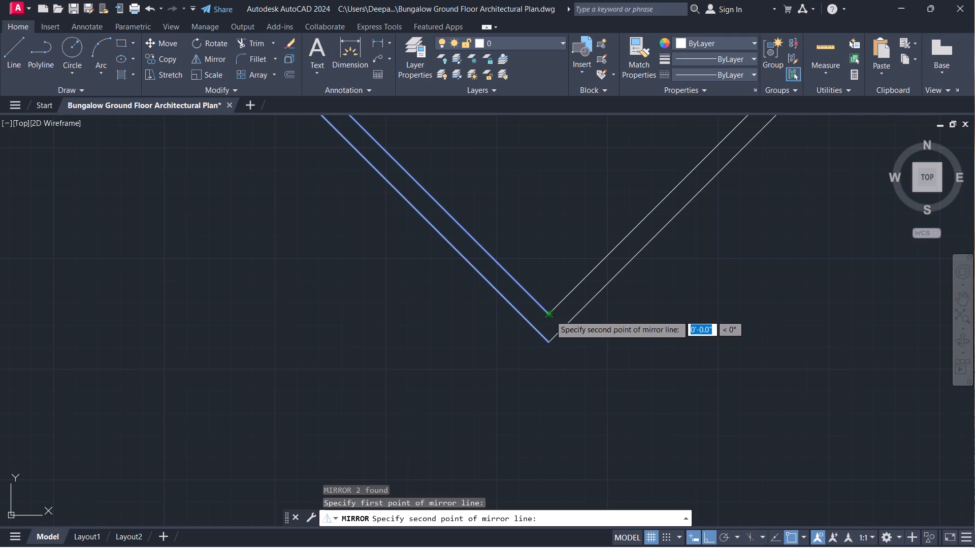
scroll(284, 283, down, 3)
scroll(284, 283, up, 1)
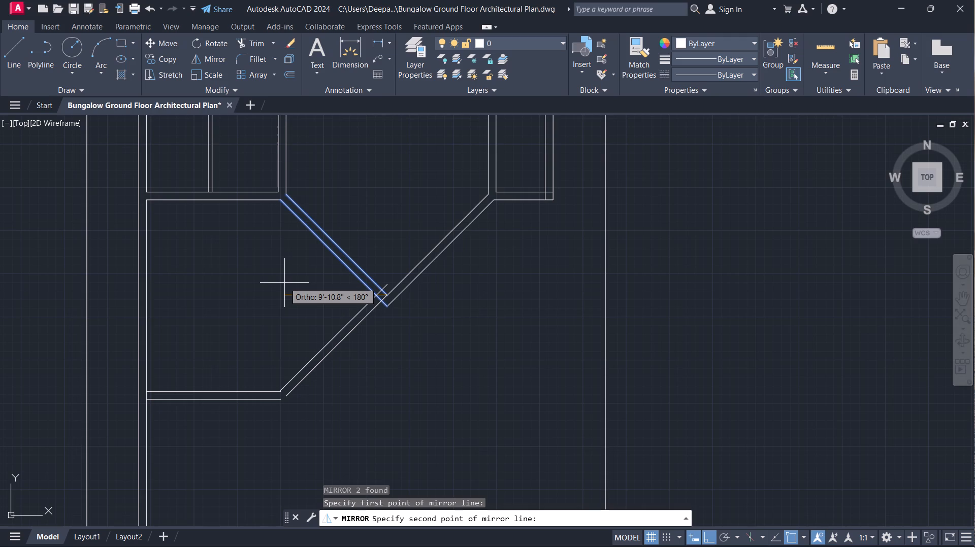
click(284, 283)
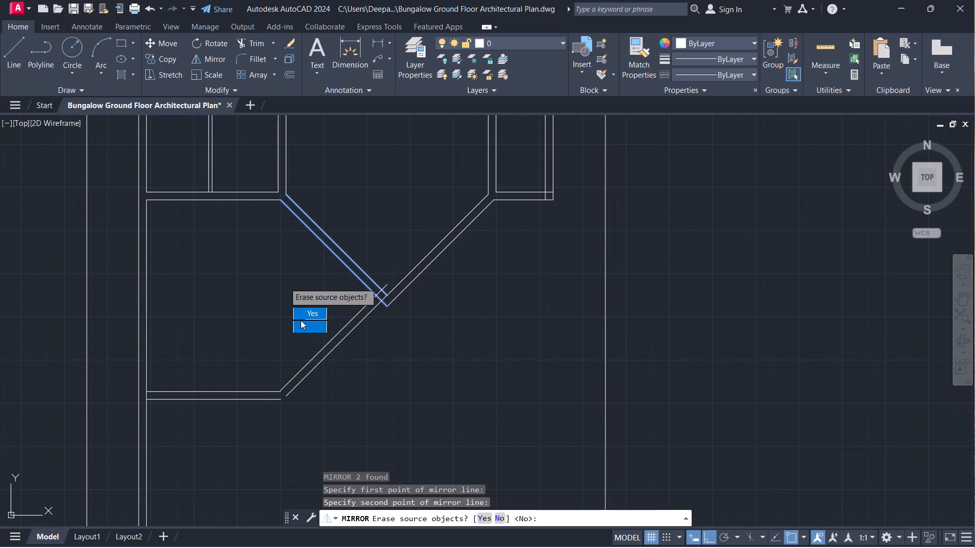
drag(301, 320, 284, 283)
Move the mirrored diagonal lines straight down so the upper line's top endpoint meets the V's inner corner.
scroll(314, 308, up, 2)
middle_drag(314, 308, 253, 199)
drag(369, 290, 346, 276)
click(305, 230)
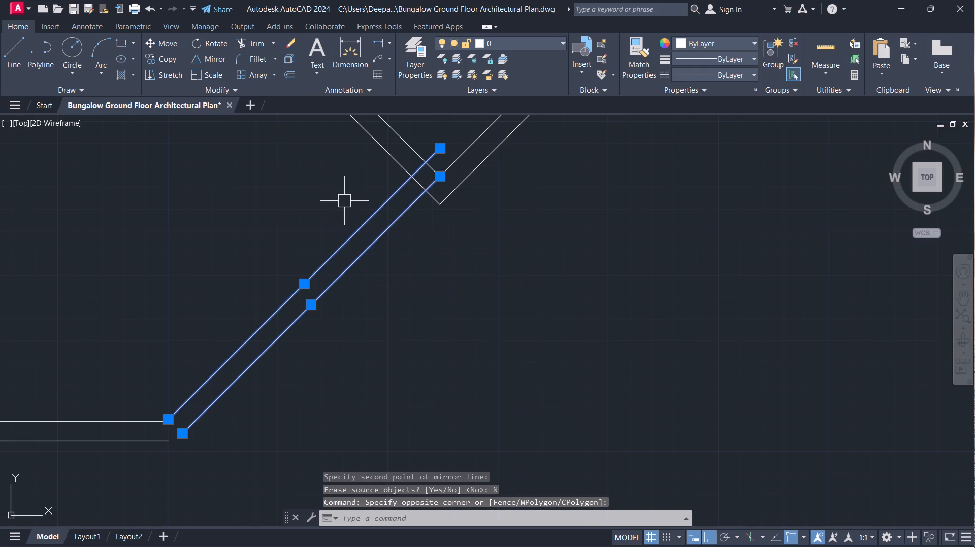
text(m)
key(space)
click(442, 144)
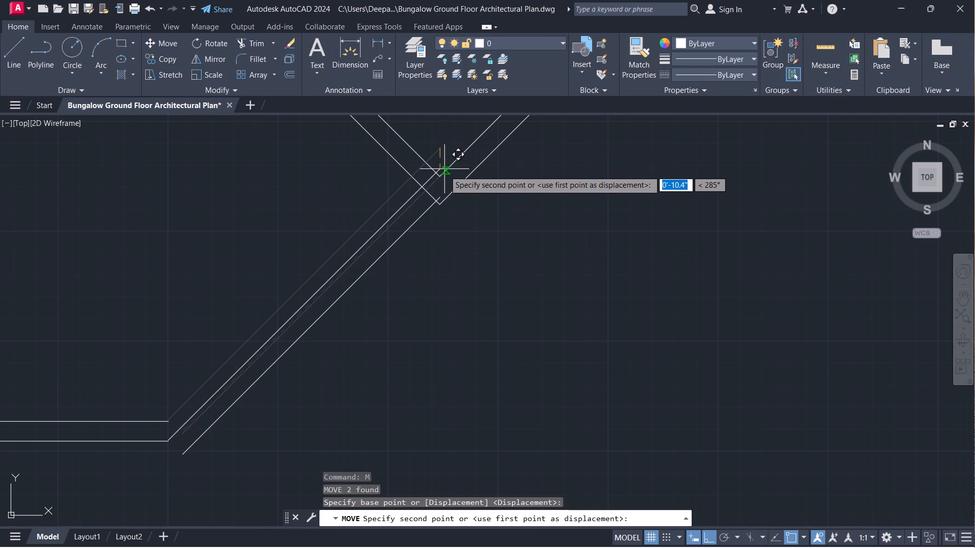
click(443, 177)
key(Escape)
Extend both lines of the lower horizontal wall to meet the mirrored diagonal wall.
middle_drag(323, 263, 446, 160)
key(e)
key(x)
key(space)
drag(249, 265, 251, 273)
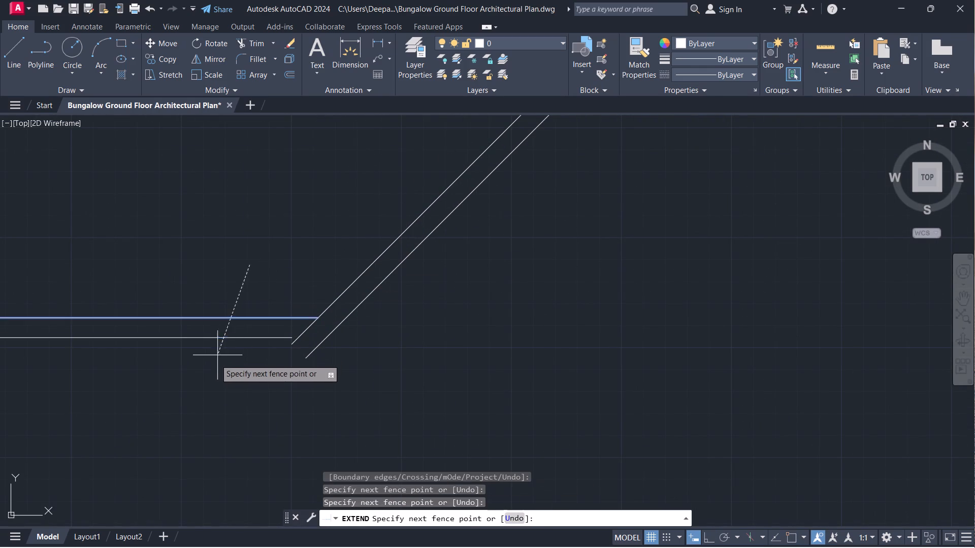
click(214, 361)
click(272, 335)
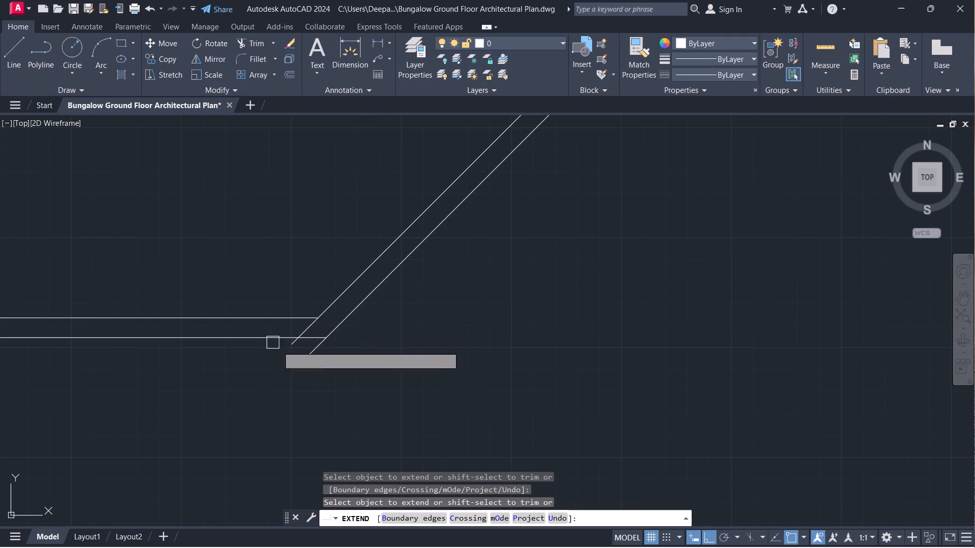
key(Escape)
Trim the overshooting diagonal and horizontal ends where the mirrored diagonal wall meets the lower horizontal wall.
key(t)
key(r)
key(space)
drag(328, 363, 275, 347)
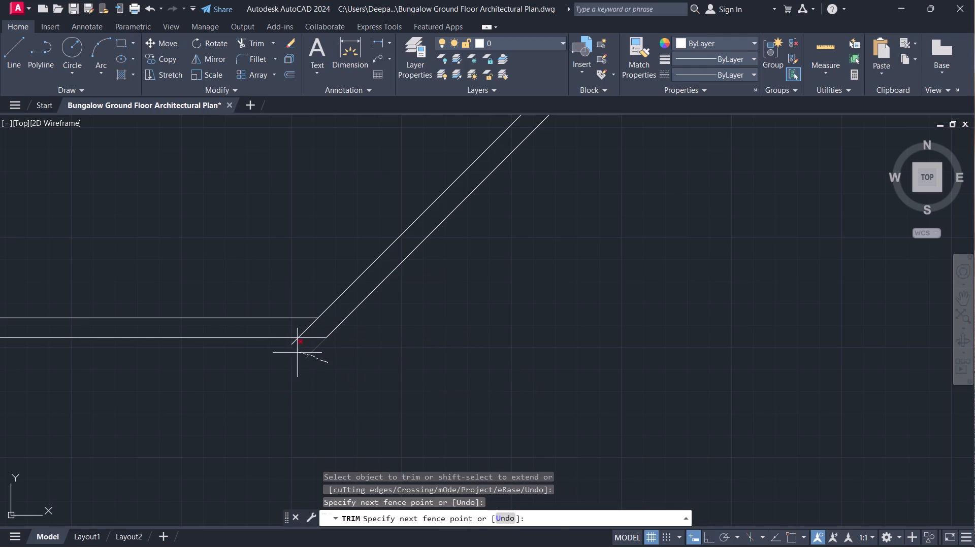
drag(275, 347, 296, 342)
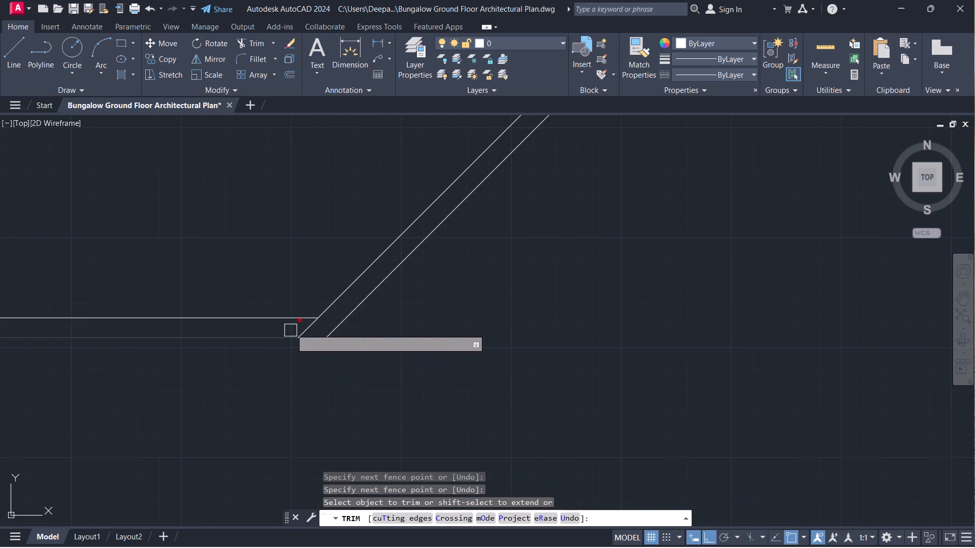
drag(294, 328, 314, 327)
Trim the mirrored wall's upper line where it crosses between the left diagonal wall's two lines at the V corner.
scroll(317, 240, down, 2)
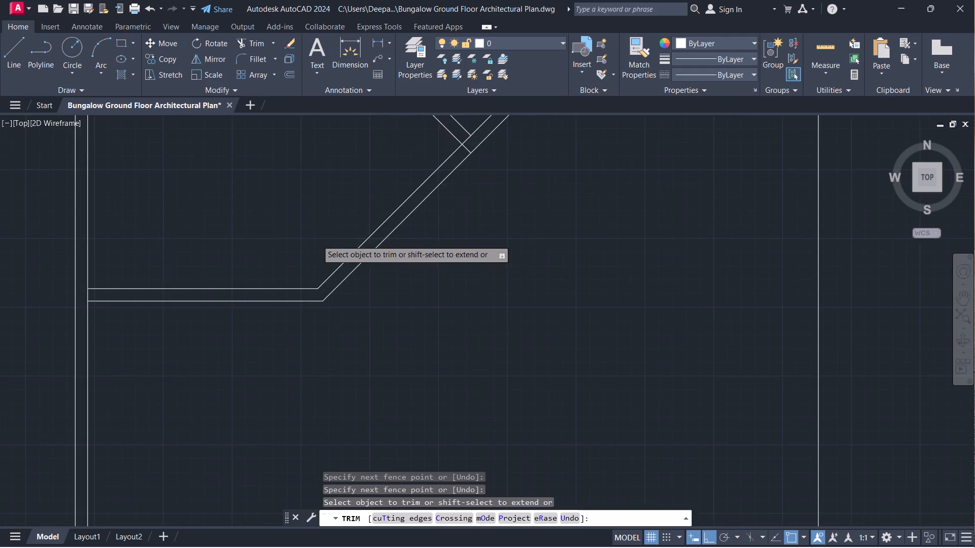
middle_drag(317, 240, 254, 344)
scroll(350, 293, up, 3)
scroll(357, 292, down, 2)
scroll(357, 292, up, 1)
scroll(305, 226, up, 1)
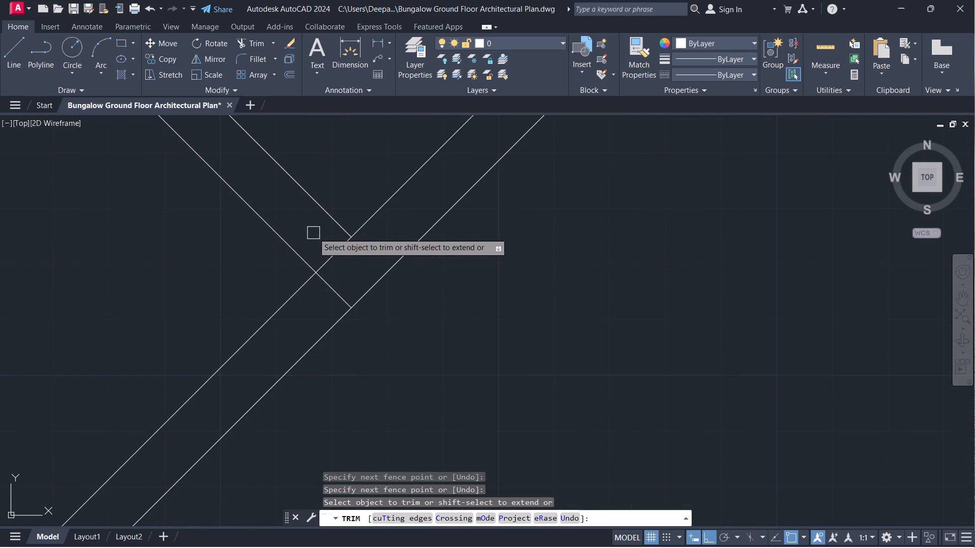
drag(313, 233, 341, 264)
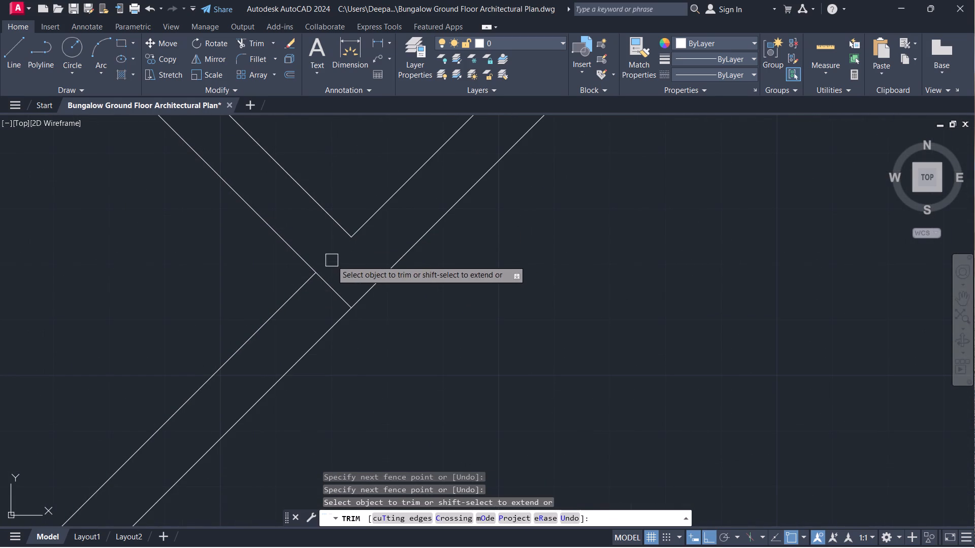
key(Escape)
Offset the outer line of the mirrored diagonal wall 7'3" outward, away from the left room.
scroll(272, 262, down, 1)
scroll(207, 256, down, 3)
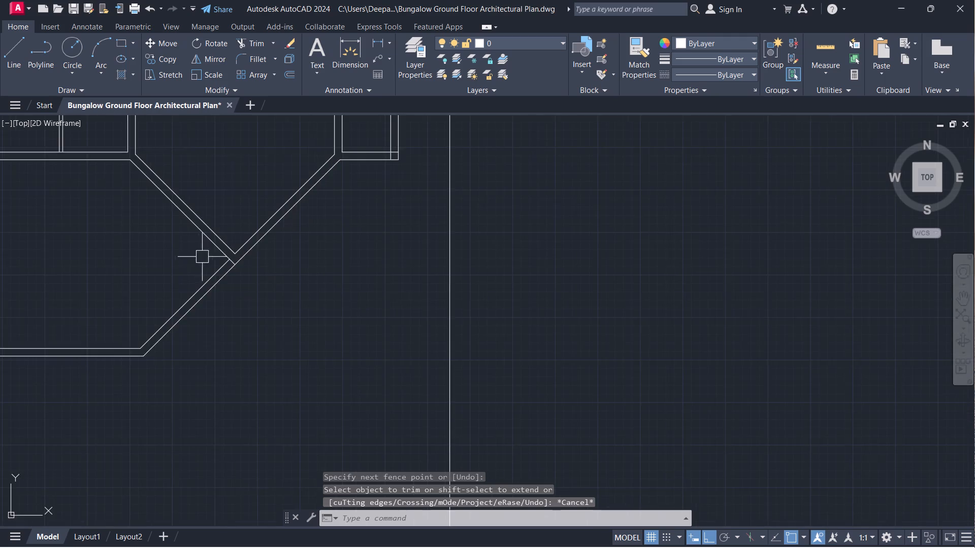
middle_drag(177, 267, 444, 281)
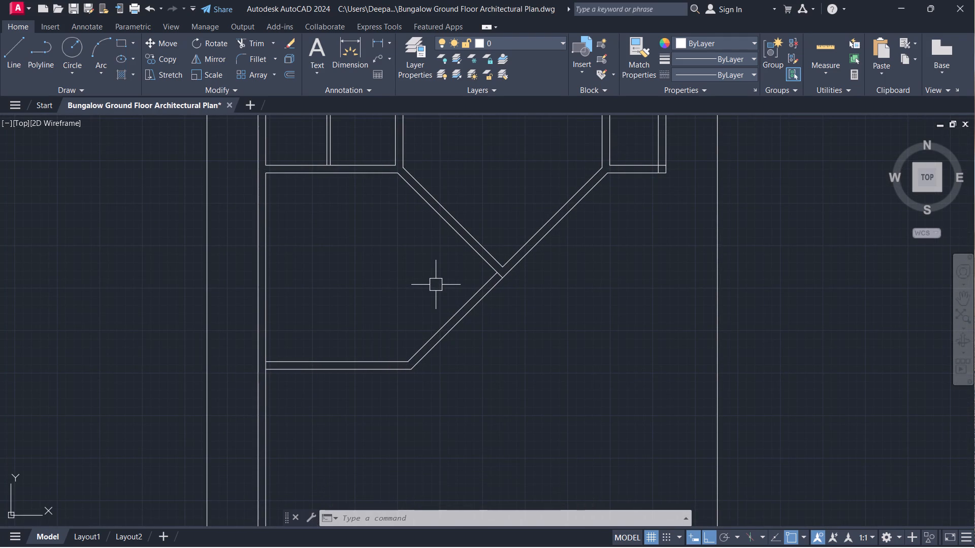
key(o)
key(space)
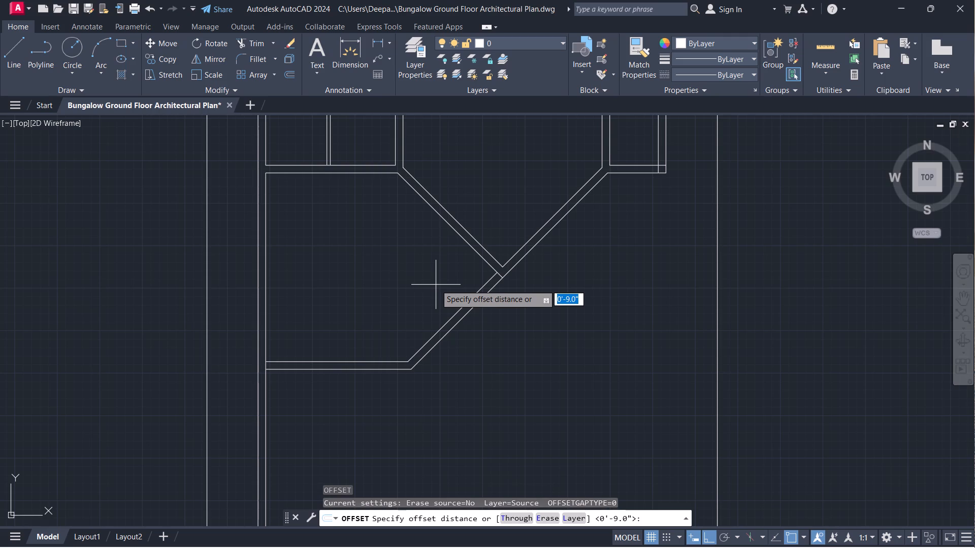
text(7')
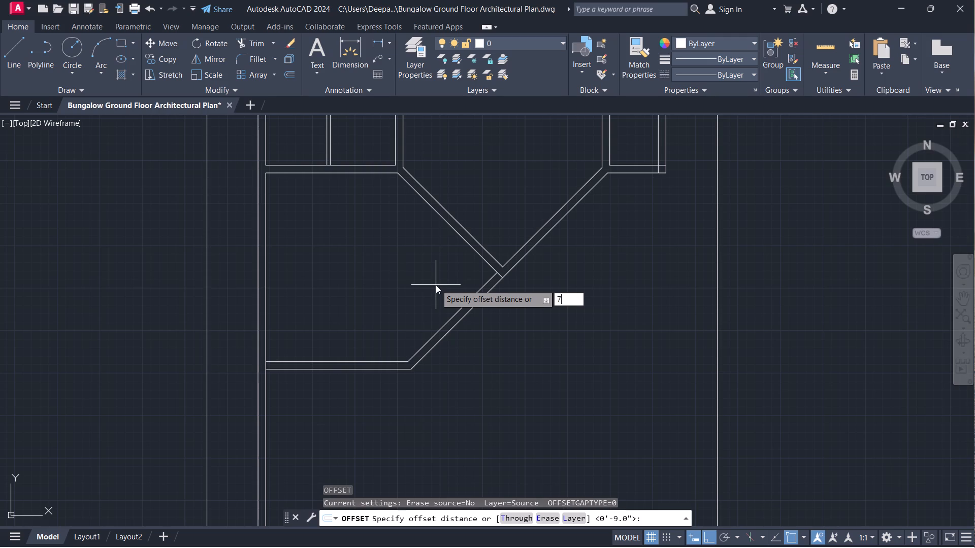
key(3)
key(Return)
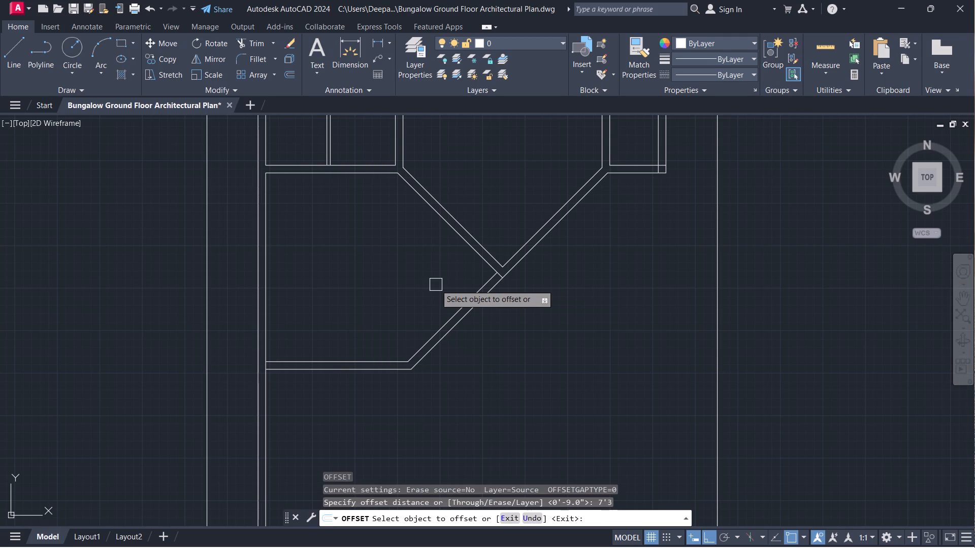
scroll(436, 285, up, 2)
click(509, 328)
click(573, 347)
key(Escape)
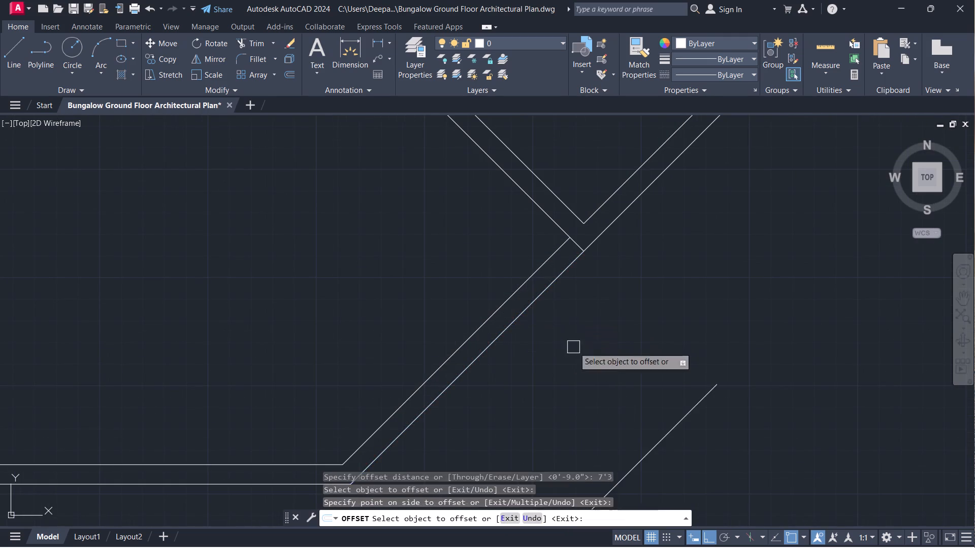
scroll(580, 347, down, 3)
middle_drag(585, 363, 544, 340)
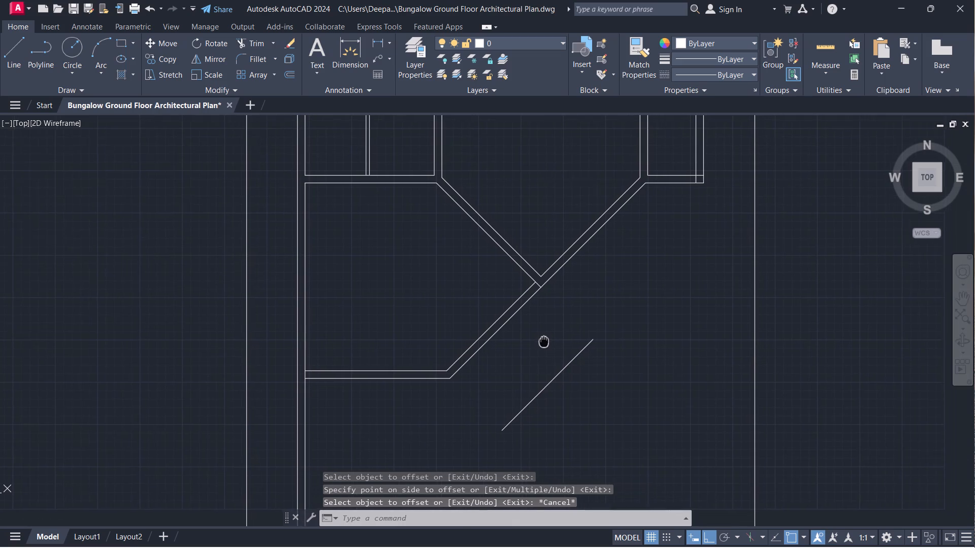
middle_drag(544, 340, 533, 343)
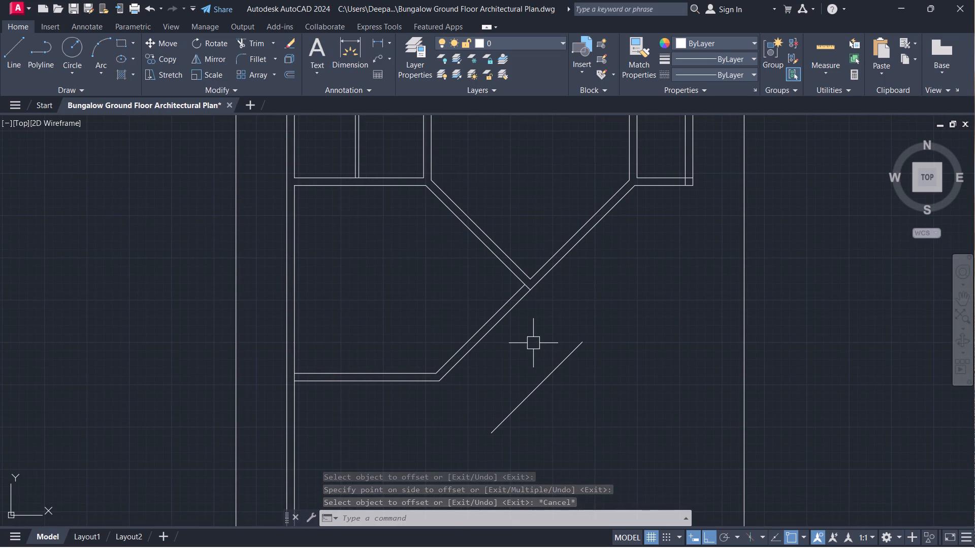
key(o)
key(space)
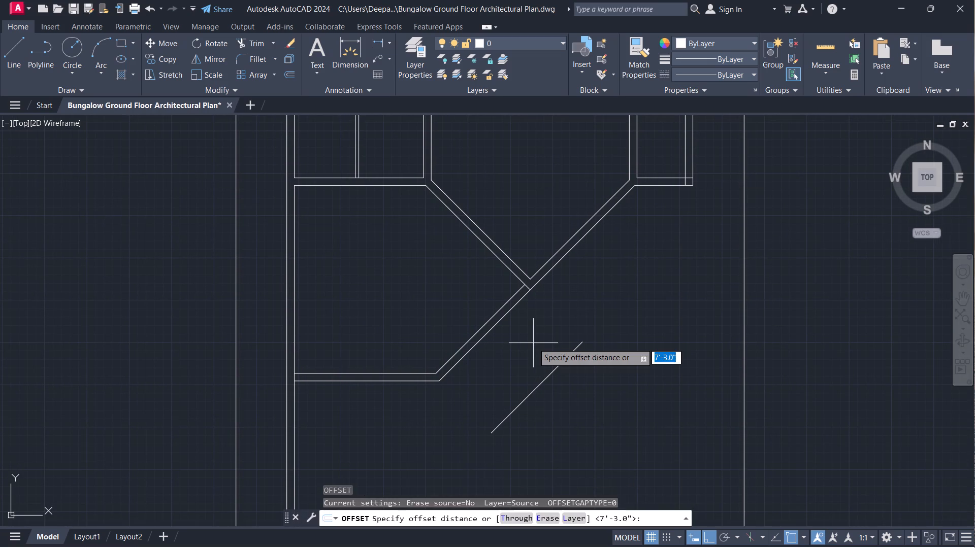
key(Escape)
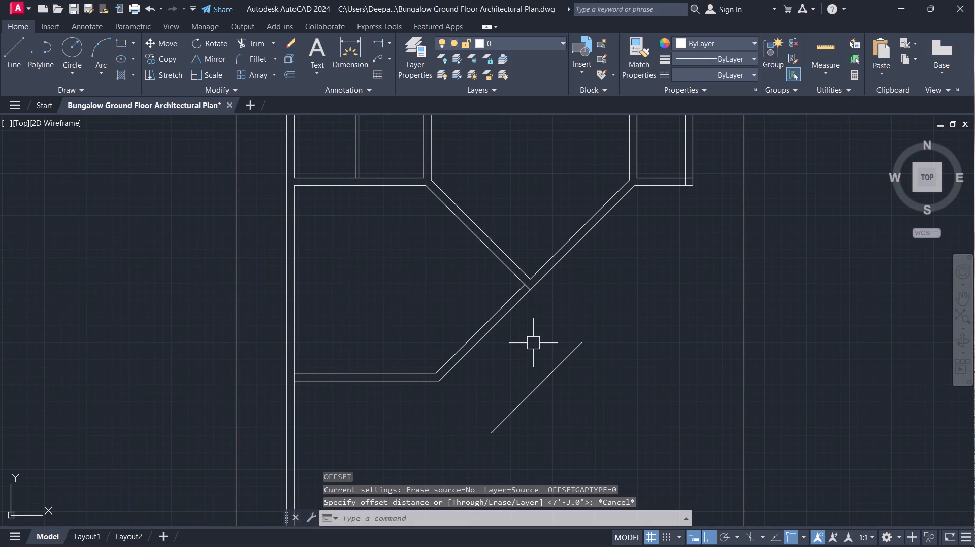
Offset the left diagonal wall's inner line 4" into the central room near the V corner.
text(o)
key(space)
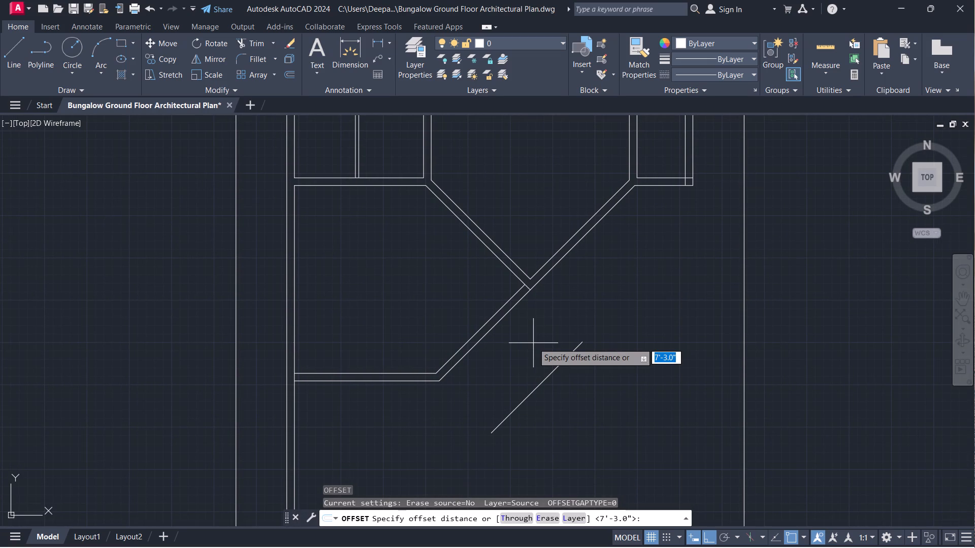
key(4)
key(Return)
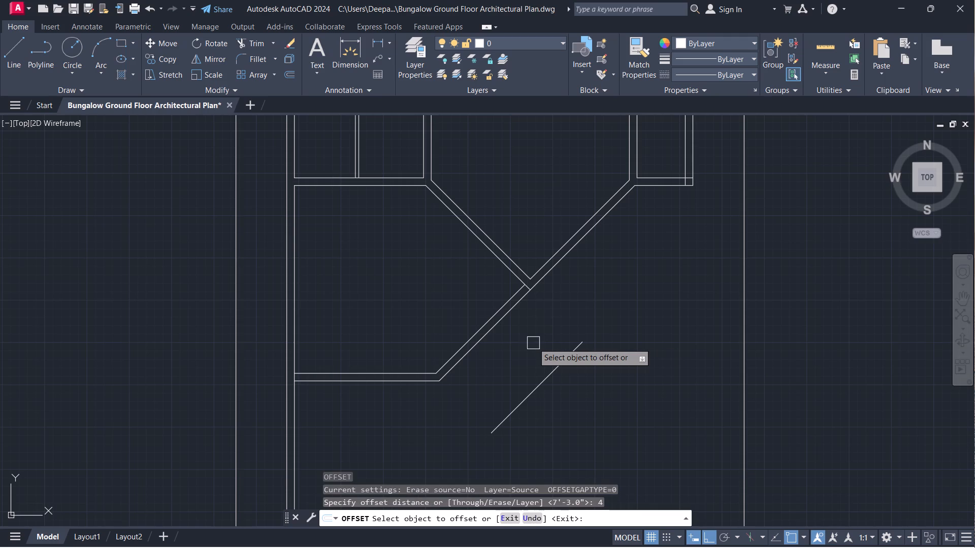
scroll(560, 286, up, 1)
middle_drag(559, 286, 521, 326)
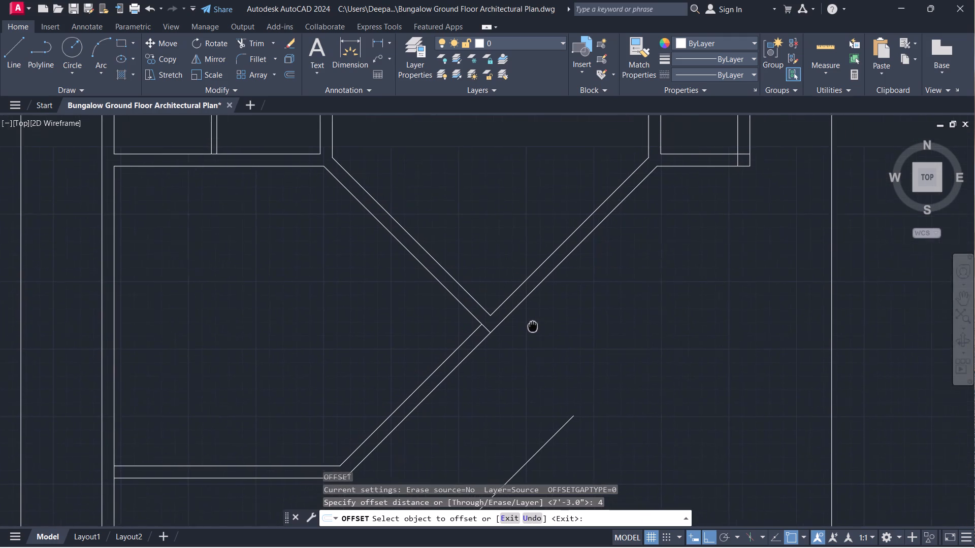
middle_drag(521, 326, 512, 344)
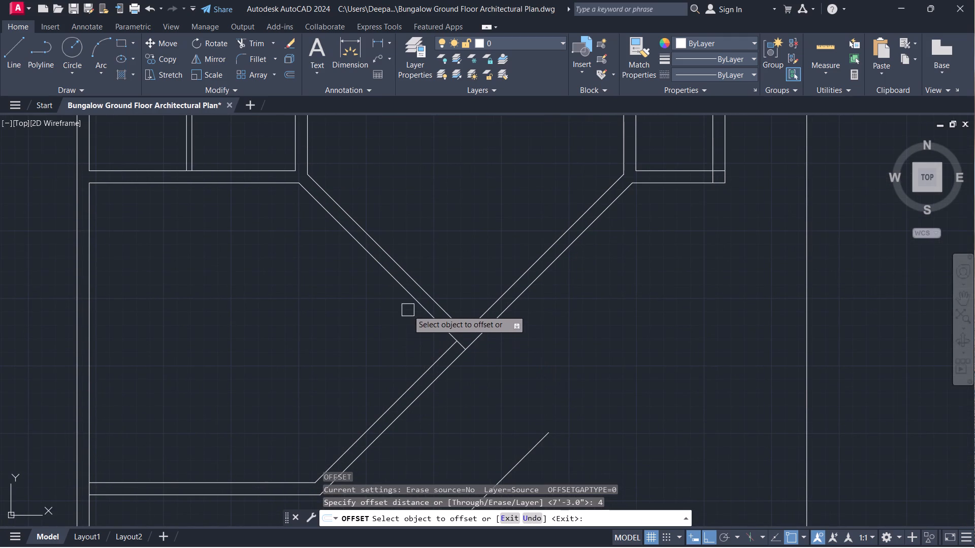
scroll(400, 289, up, 1)
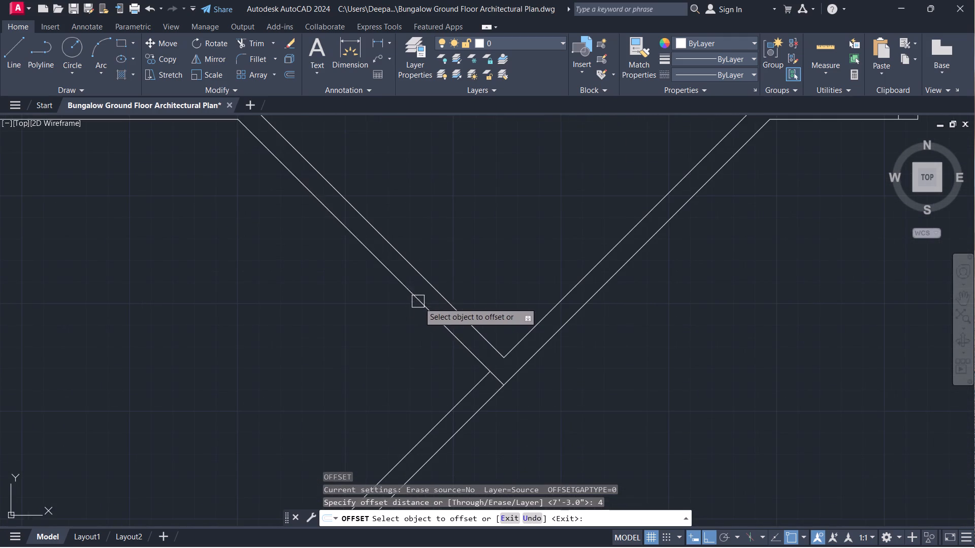
scroll(419, 303, up, 1)
click(478, 313)
click(524, 284)
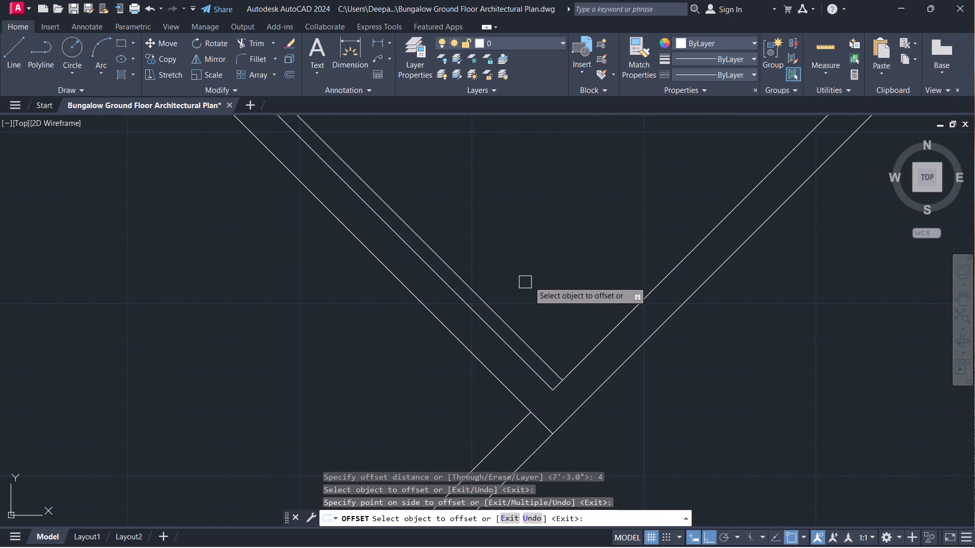
key(Escape)
Extend the 4" offset line across the right diagonal wall and trim its long part, leaving a short jamb line between the wall faces.
middle_drag(533, 285, 499, 236)
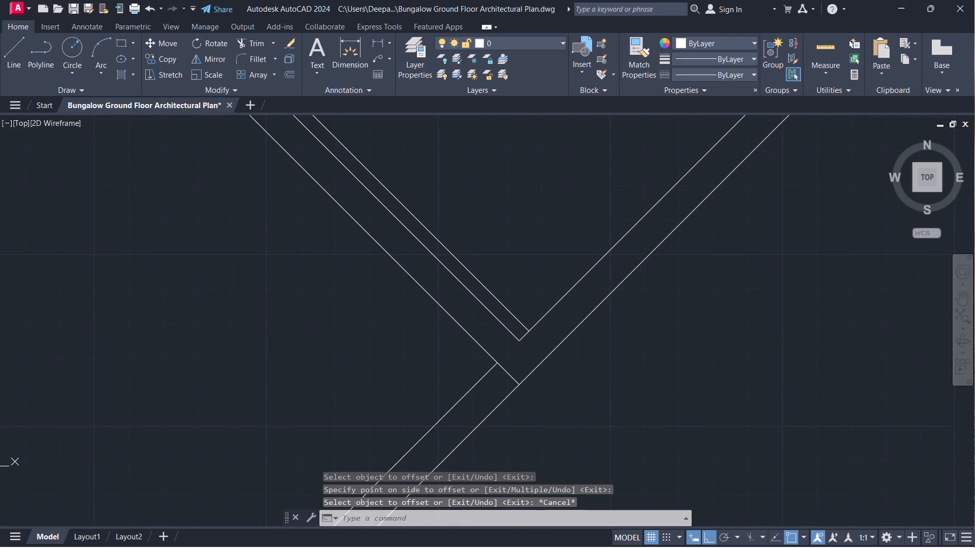
text(ex)
key(space)
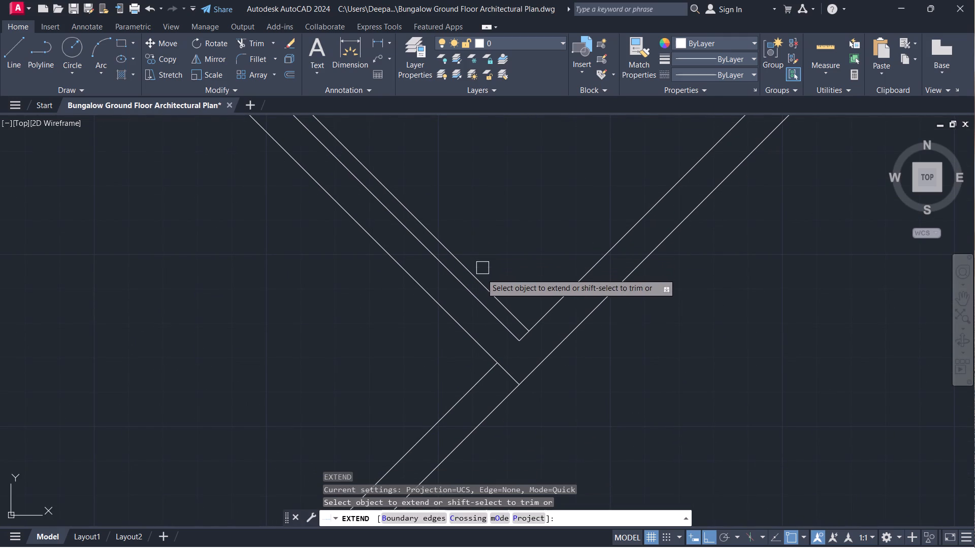
click(480, 280)
key(Escape)
text(tr)
key(space)
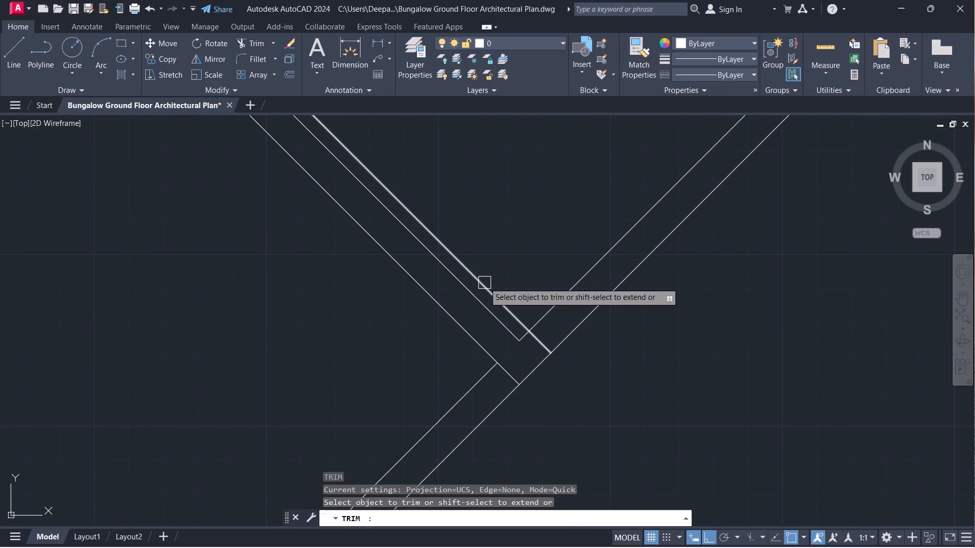
click(484, 283)
key(Escape)
Offset the left diagonal wall's outer line 4" into the left room.
scroll(597, 317, down, 1)
middle_drag(576, 326, 551, 315)
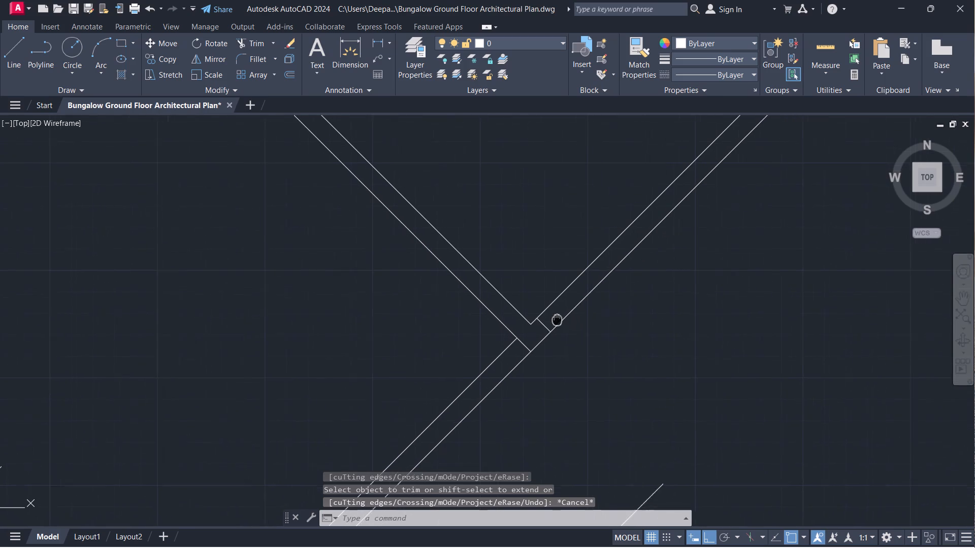
middle_drag(551, 315, 546, 311)
scroll(516, 336, up, 1)
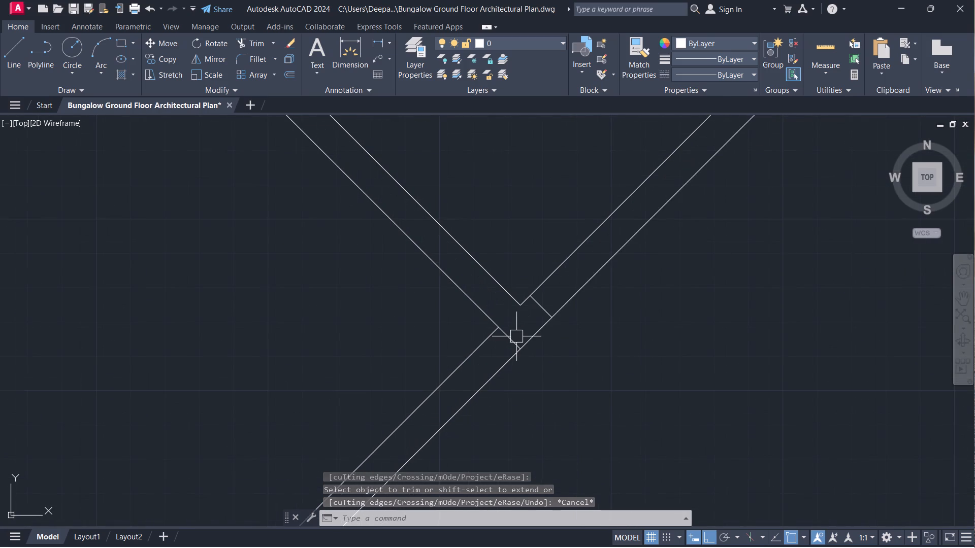
text(o)
key(space)
key(4)
key(Return)
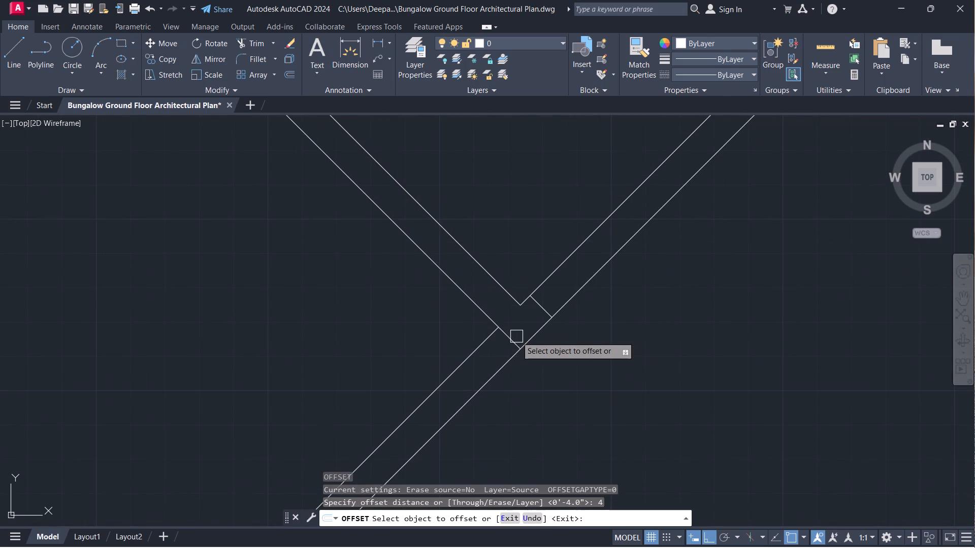
click(463, 281)
click(436, 301)
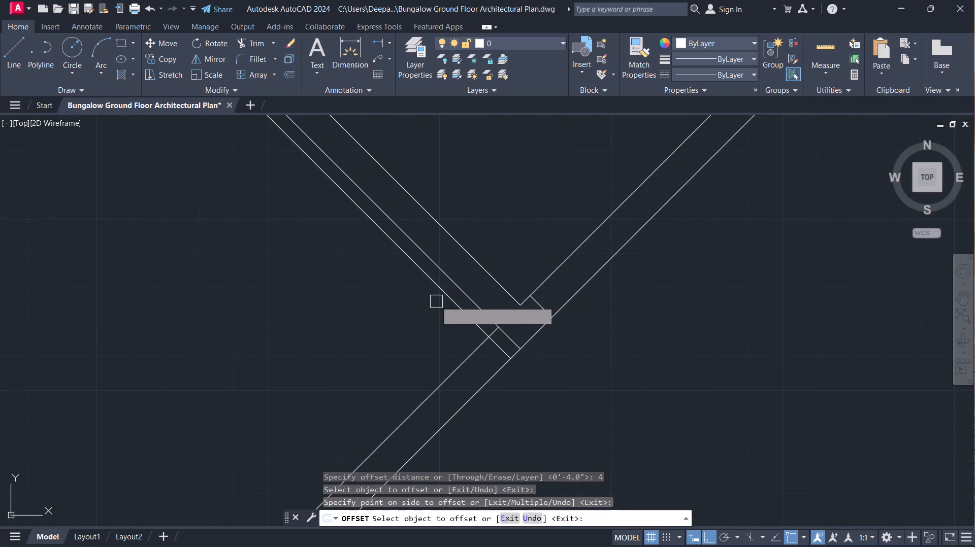
key(Escape)
Trim the new offset line to a short jamb across the mirrored wall, and trim the original line's end inside the junction.
text(tr)
key(space)
click(445, 299)
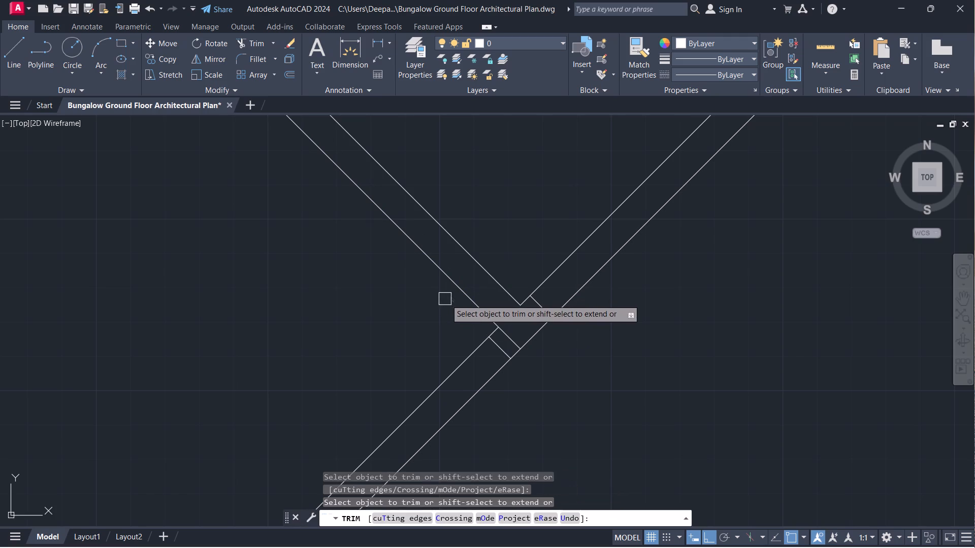
click(516, 333)
key(Escape)
Offset the jamb line on the right diagonal wall 3' up along the wall, away from the V corner.
scroll(492, 205, down, 2)
middle_drag(482, 203, 326, 273)
text(o 3')
key(Return)
scroll(322, 293, up, 1)
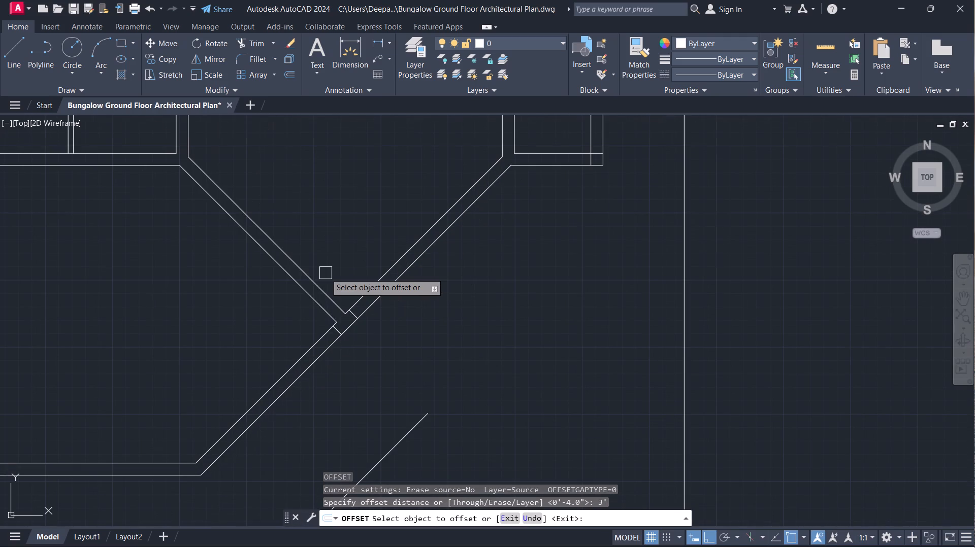
scroll(324, 309, up, 2)
click(412, 319)
click(425, 307)
key(Escape)
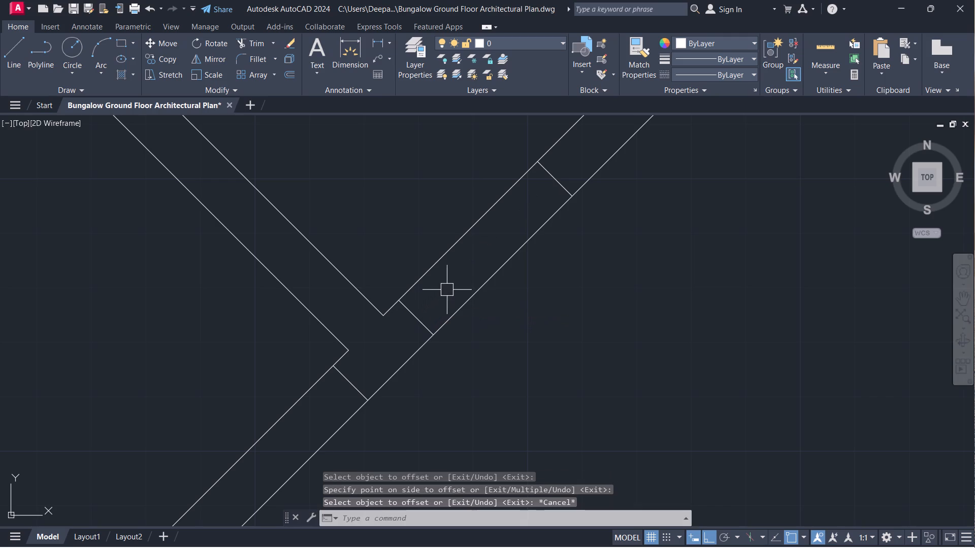
Trim both right diagonal wall lines between the two jamb lines to form a 3' opening.
text(tr)
key(space)
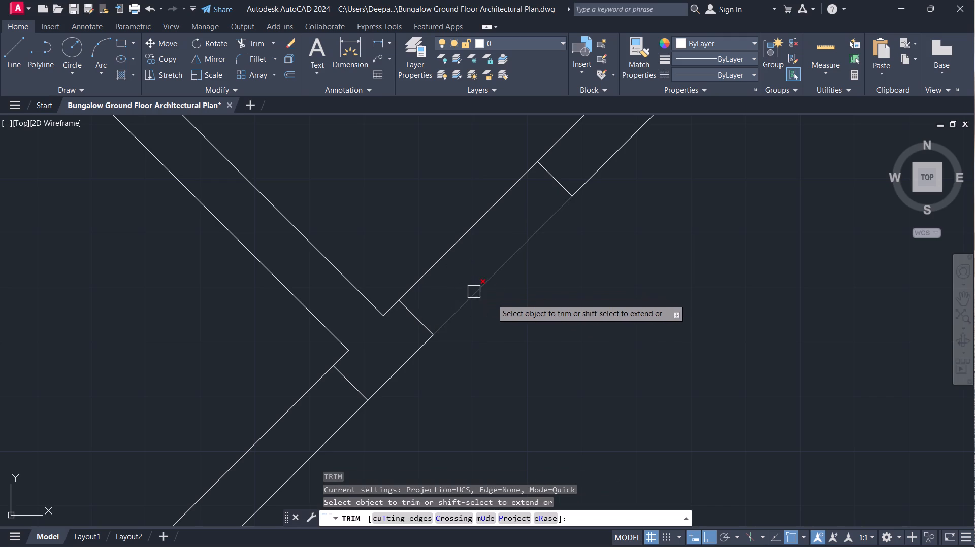
drag(494, 297, 388, 194)
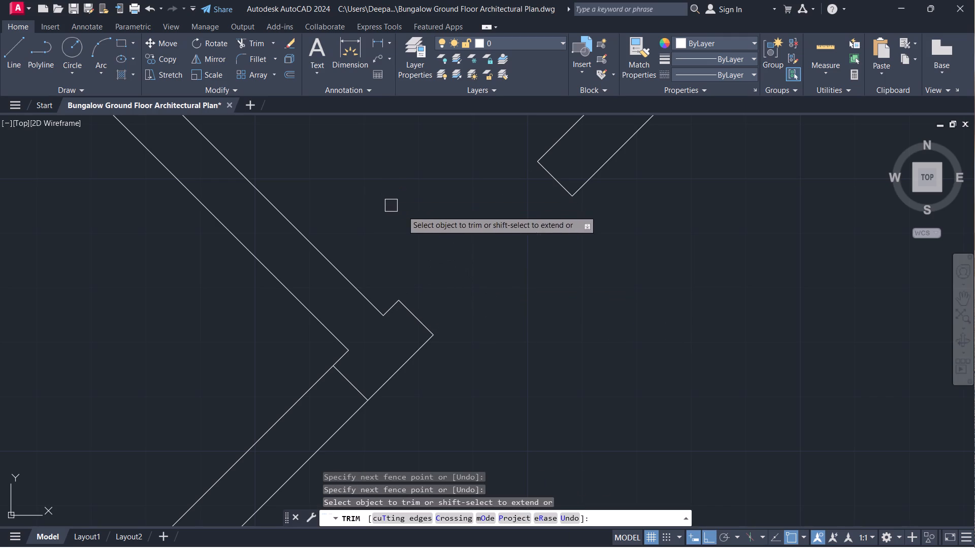
scroll(500, 244, up, 1)
middle_drag(500, 244, 282, 287)
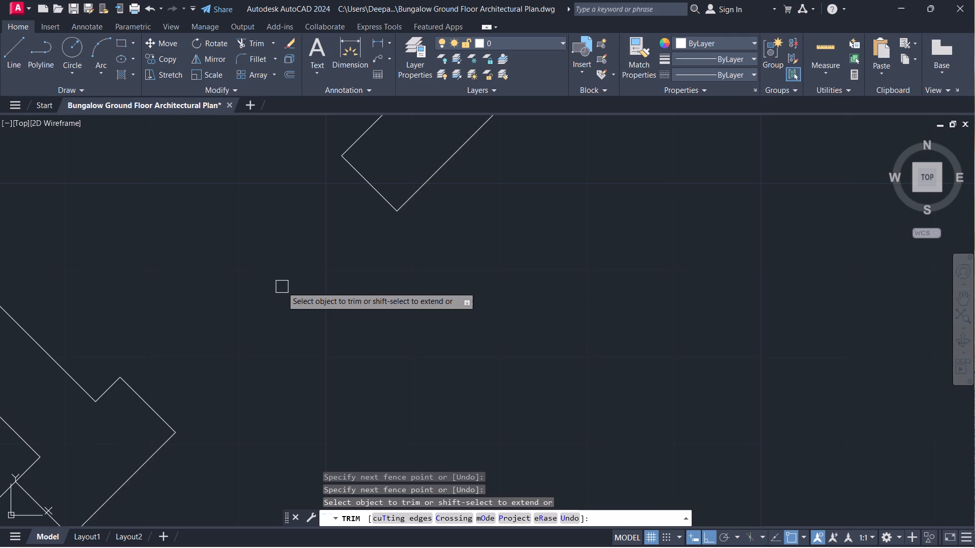
scroll(282, 287, down, 4)
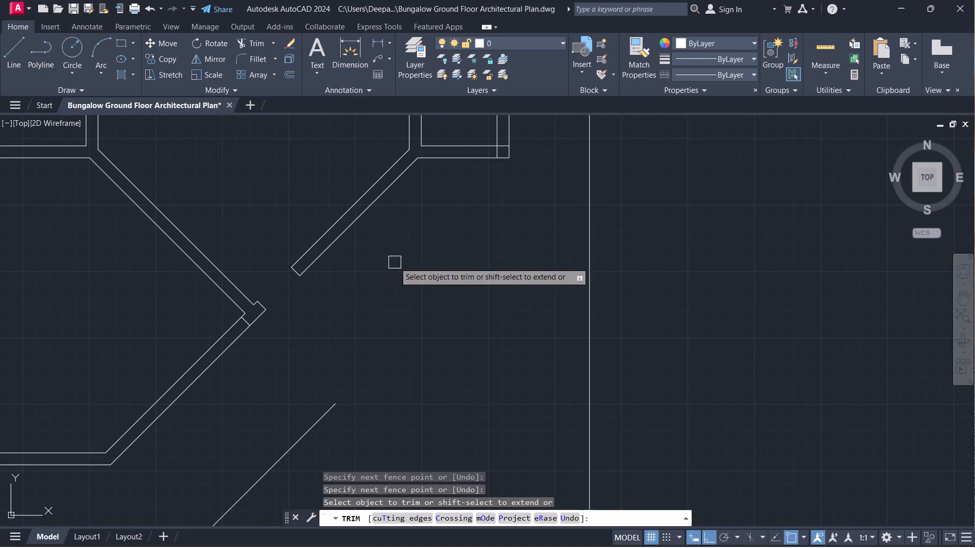
middle_drag(395, 262, 420, 360)
scroll(420, 357, up, 1)
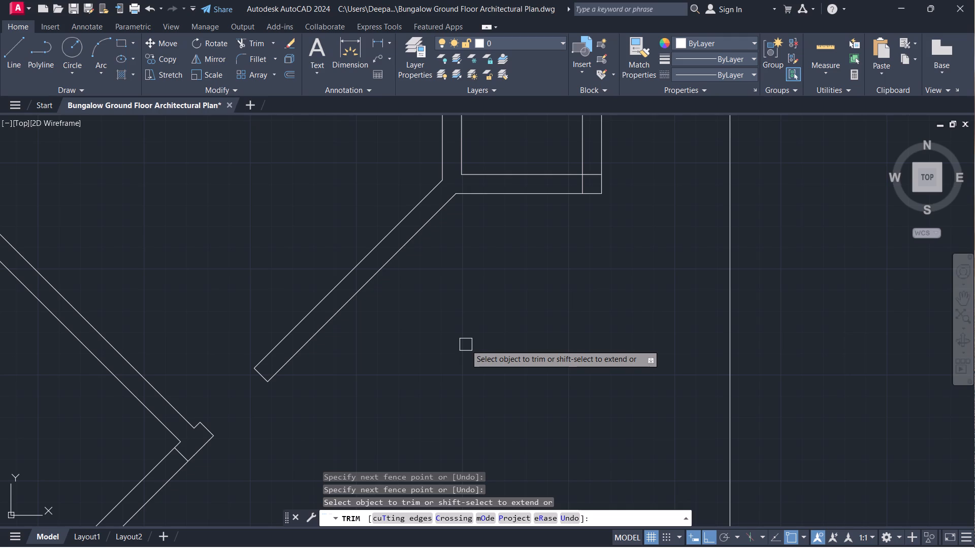
key(Escape)
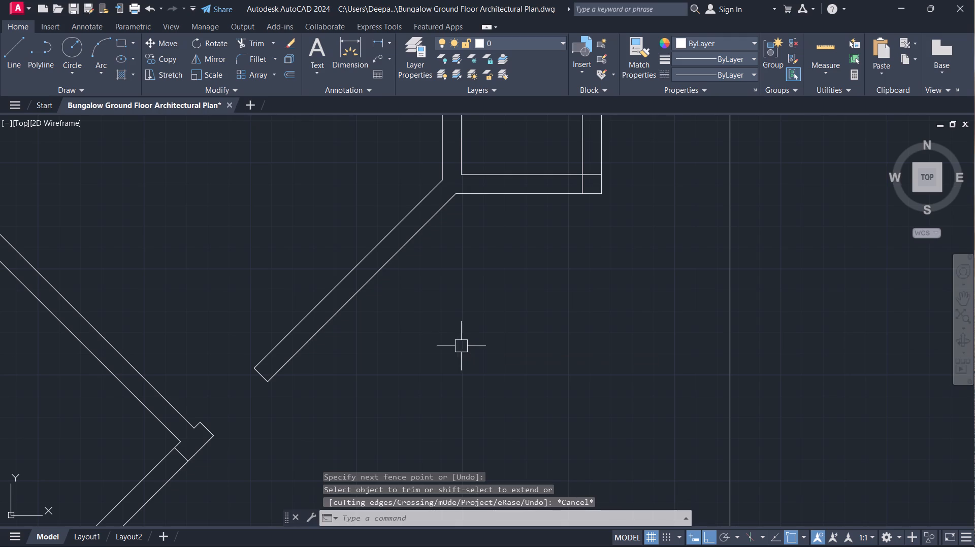
Offset the bottom outer line of the small upper-right room 13'3" downward.
scroll(438, 325, down, 2)
middle_drag(442, 322, 617, 282)
scroll(617, 283, down, 1)
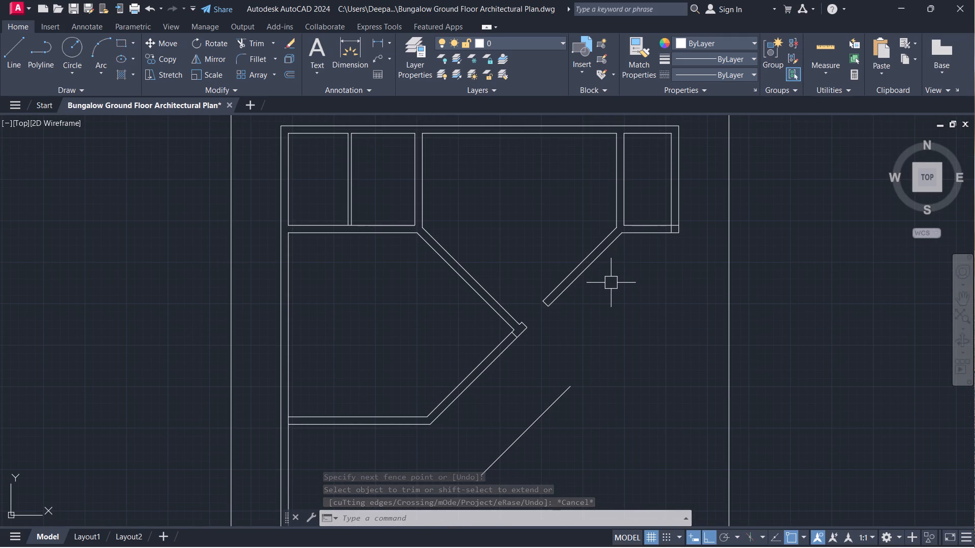
text(o)
key(space)
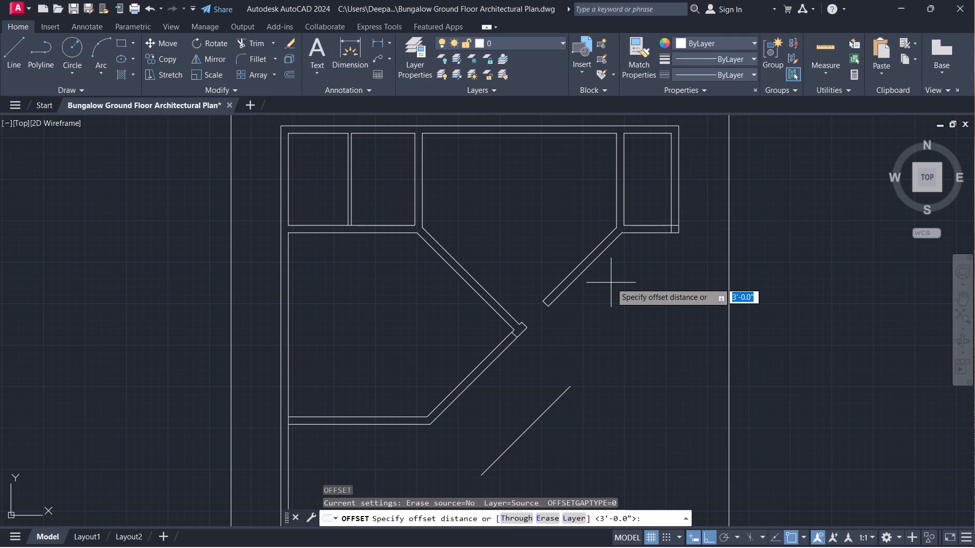
text(13)
text('3)
key(Return)
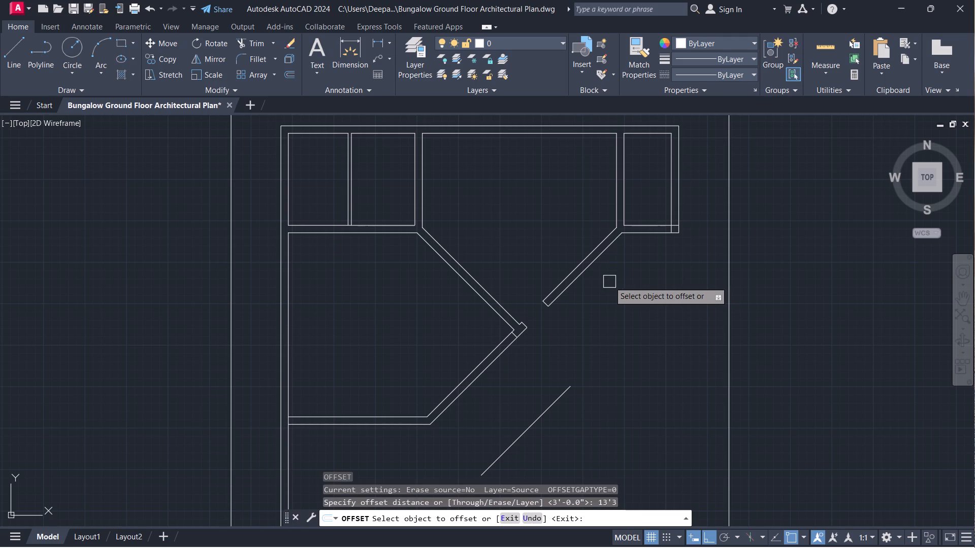
click(647, 232)
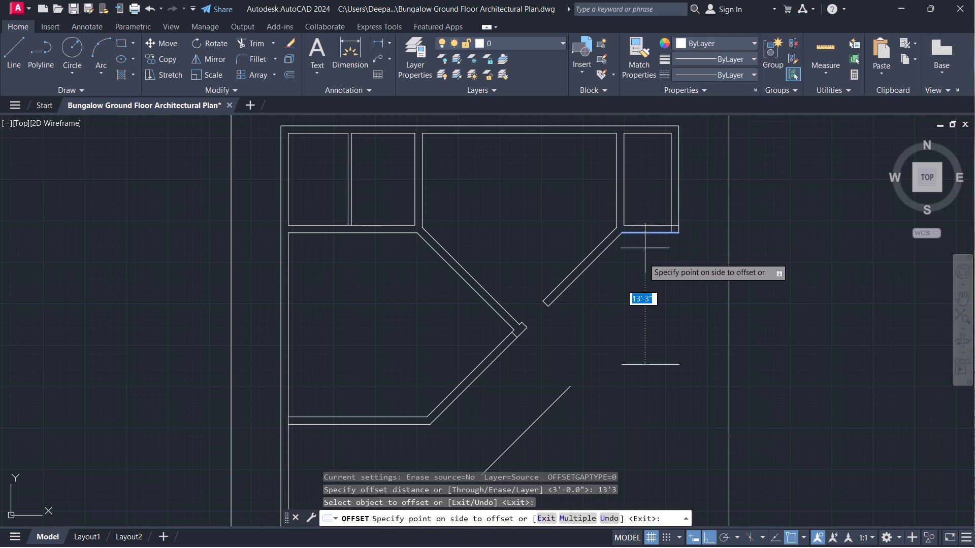
click(641, 292)
key(Escape)
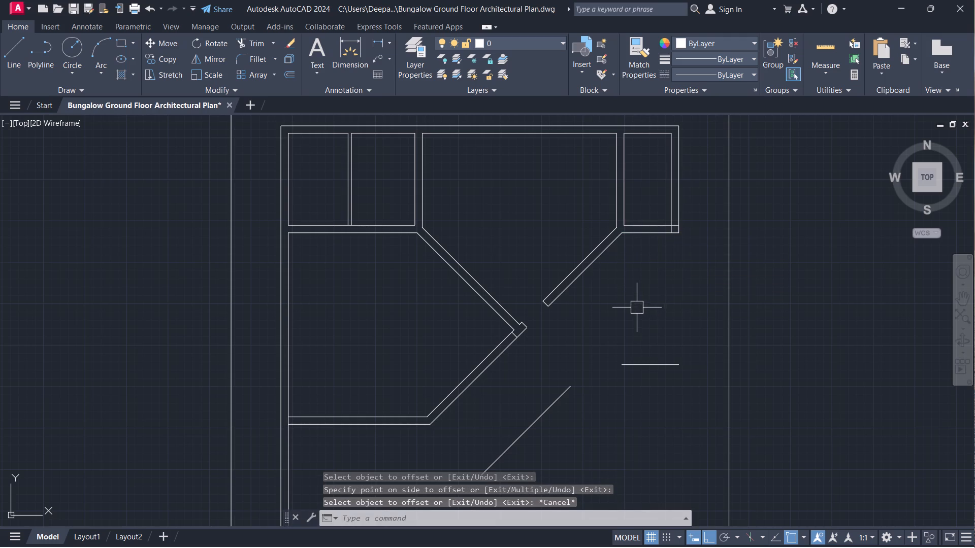
Extend both lines of the right outer wall down to the 13'3" offset line.
middle_drag(627, 303, 554, 329)
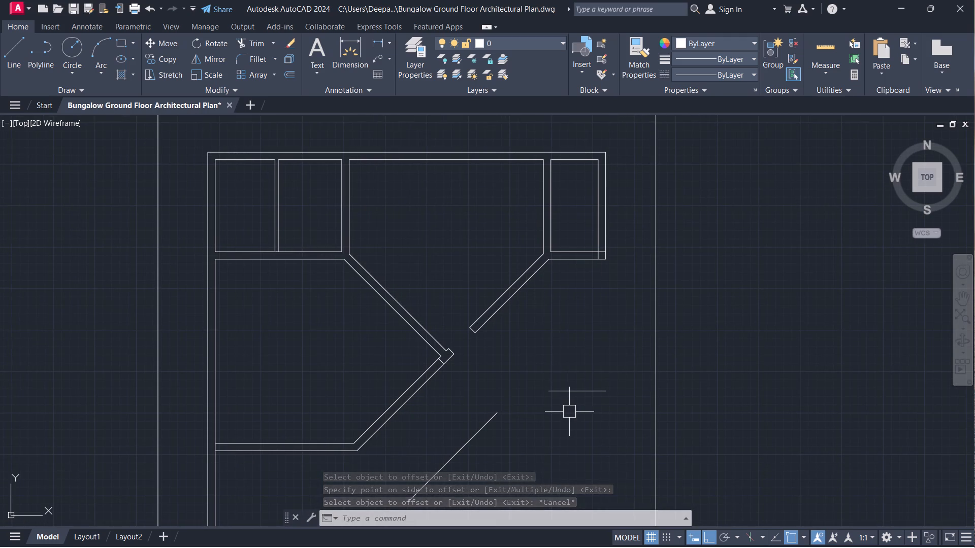
scroll(570, 413, up, 1)
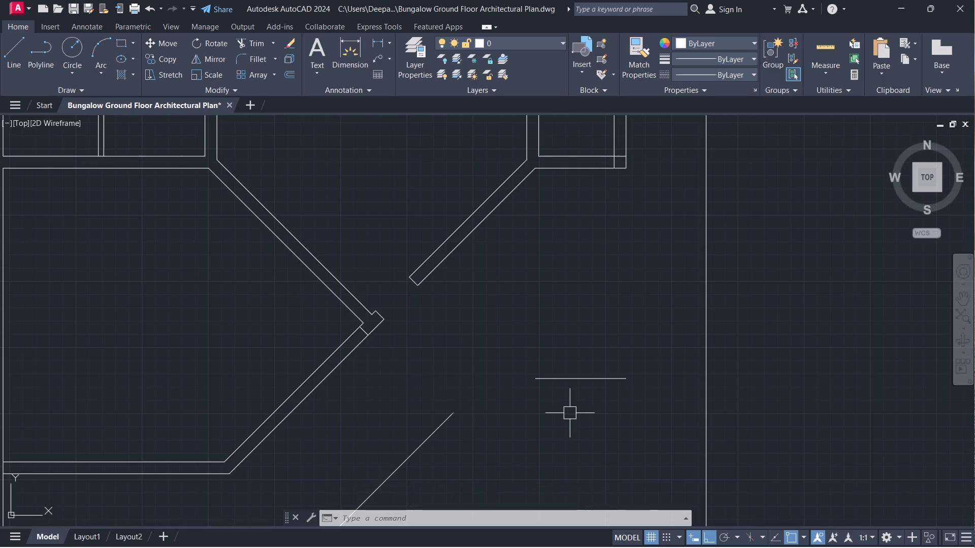
middle_drag(570, 413, 517, 397)
scroll(517, 397, down, 2)
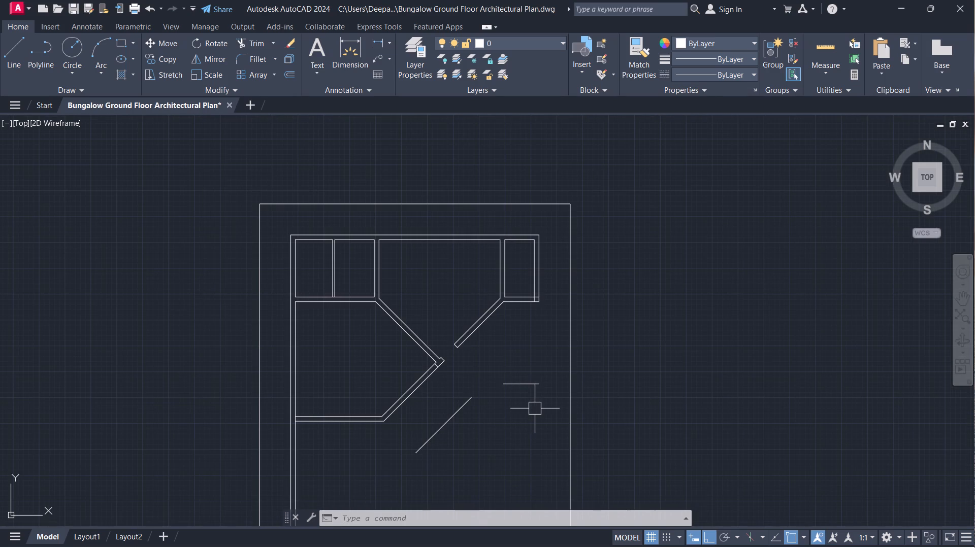
scroll(535, 408, up, 1)
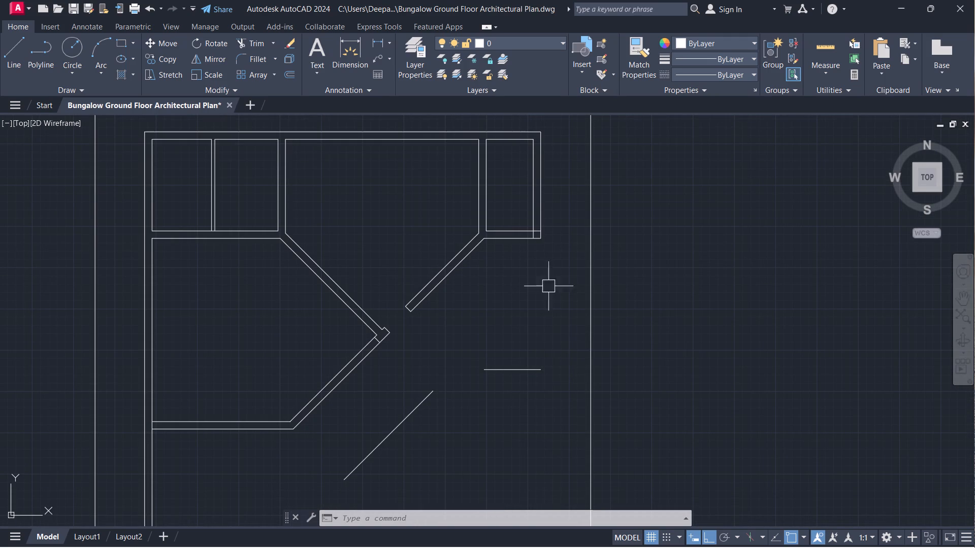
scroll(542, 227, up, 1)
middle_drag(543, 216, 537, 223)
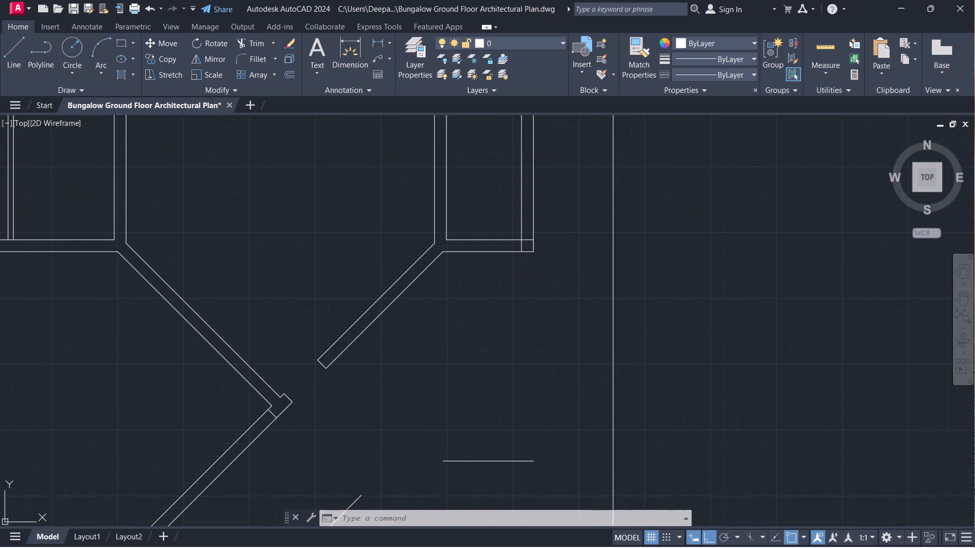
text(ex)
key(space)
click(481, 162)
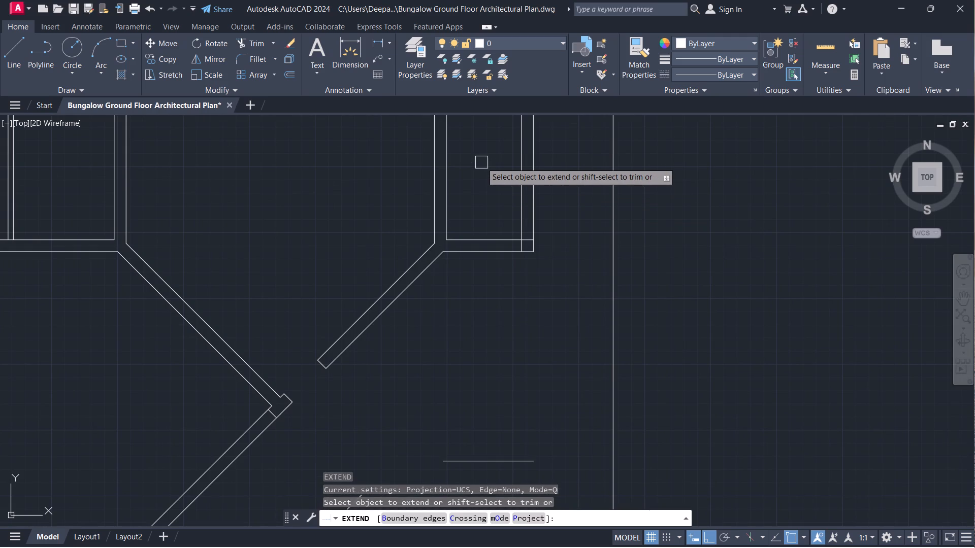
click(551, 183)
key(F1)
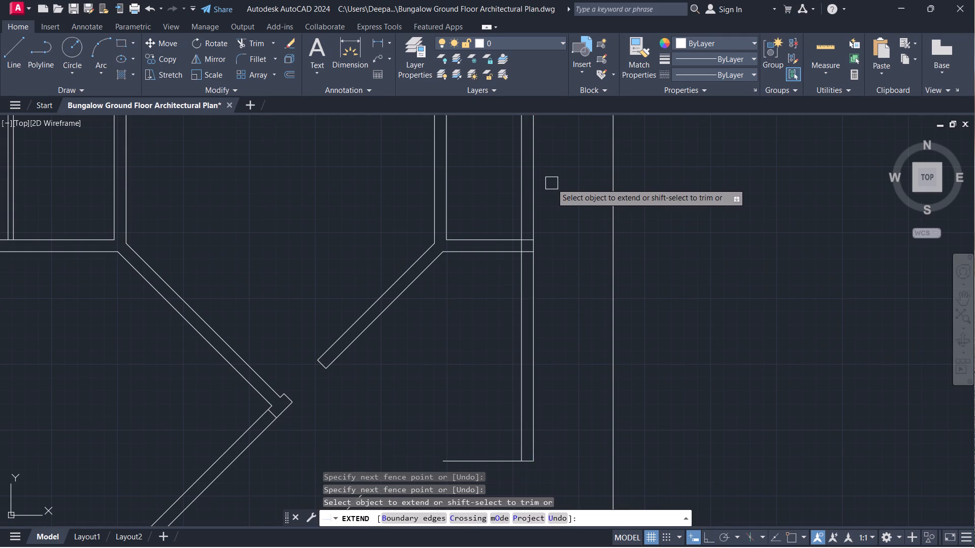
click(836, 80)
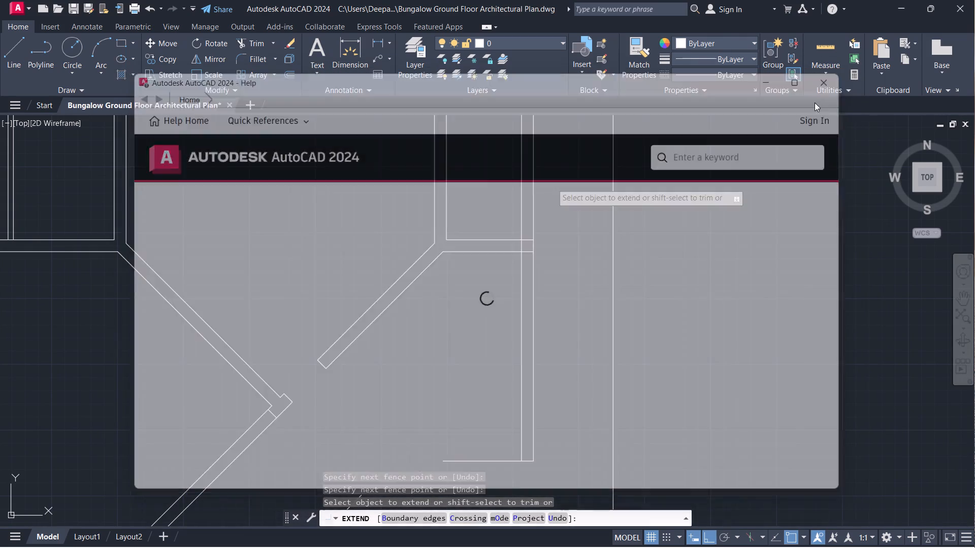
Copy both lines of the left diagonal wall so the copies start on the lower part of the right diagonal wall.
key(Escape)
middle_drag(488, 303, 554, 227)
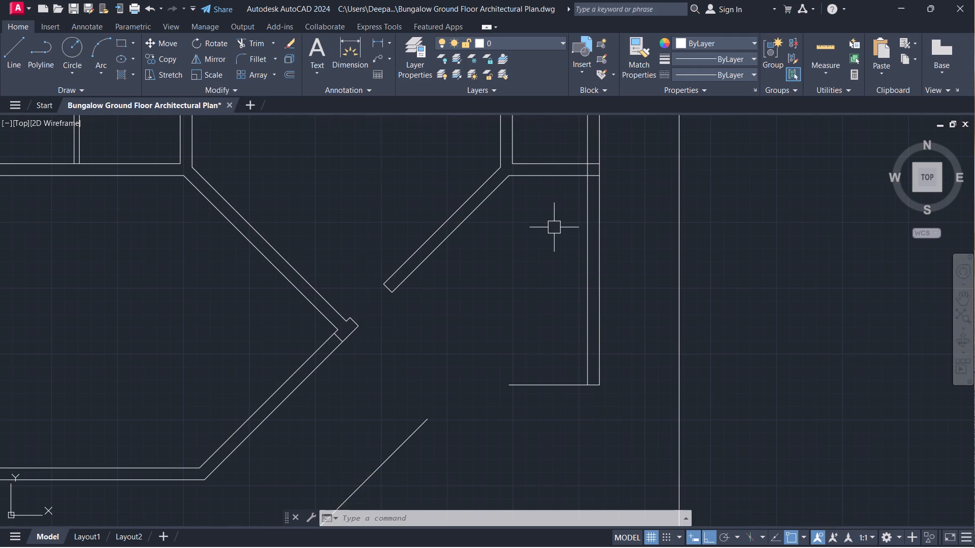
click(306, 218)
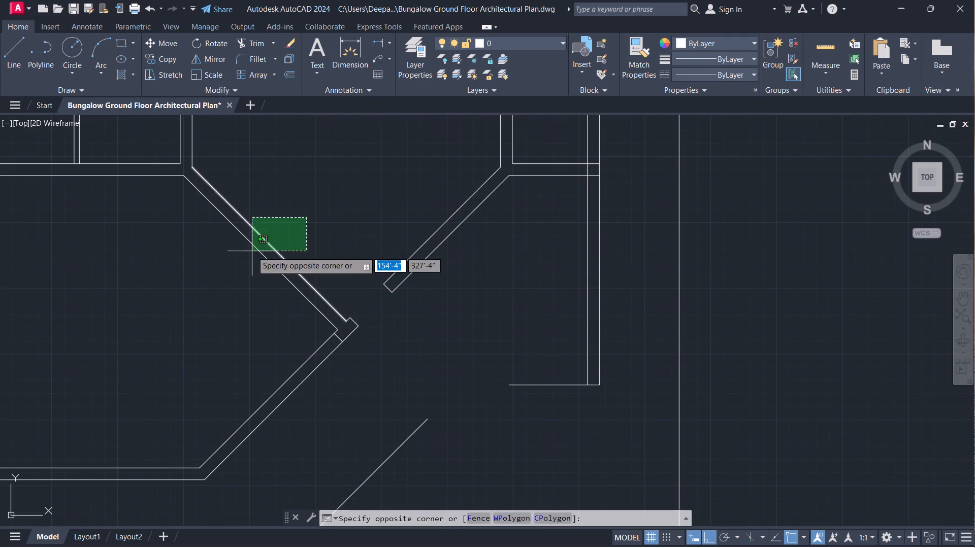
click(252, 251)
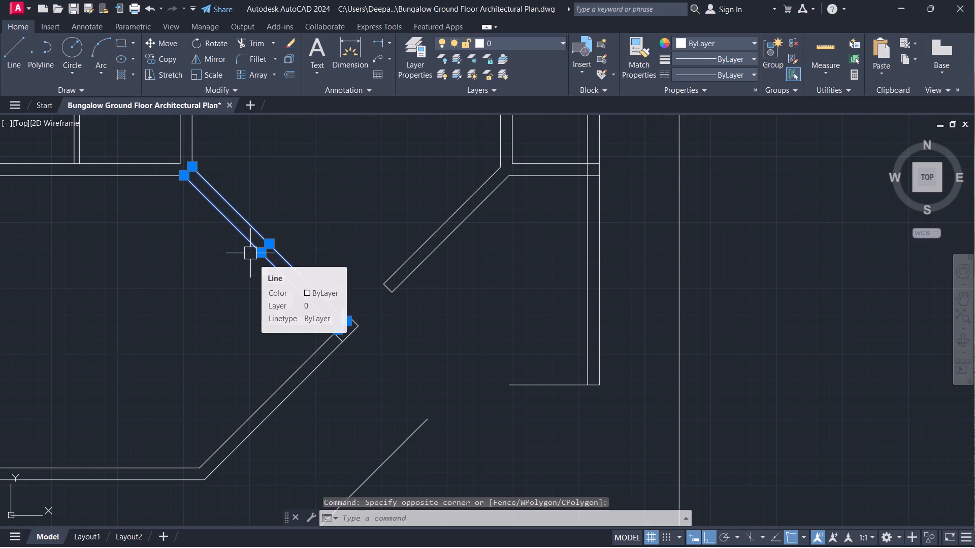
text(co)
key(space)
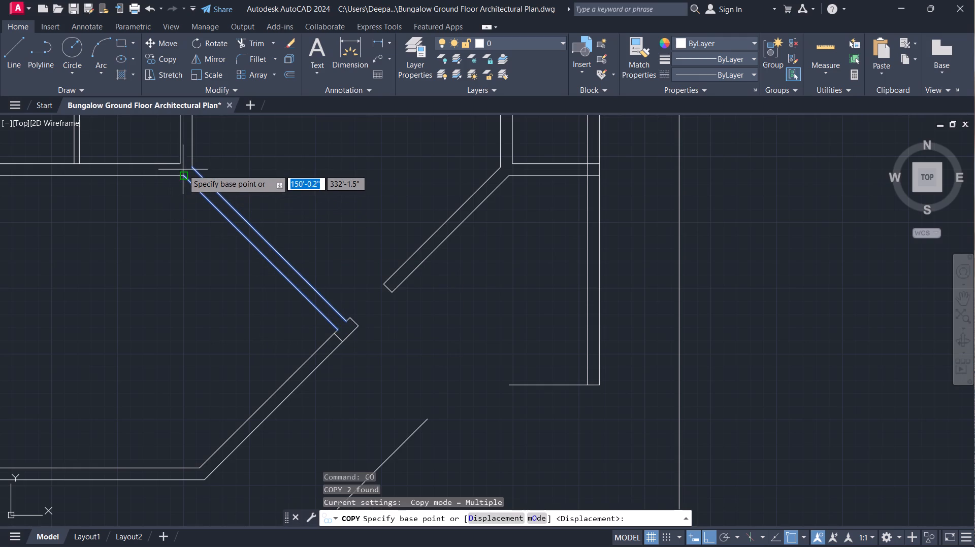
click(183, 169)
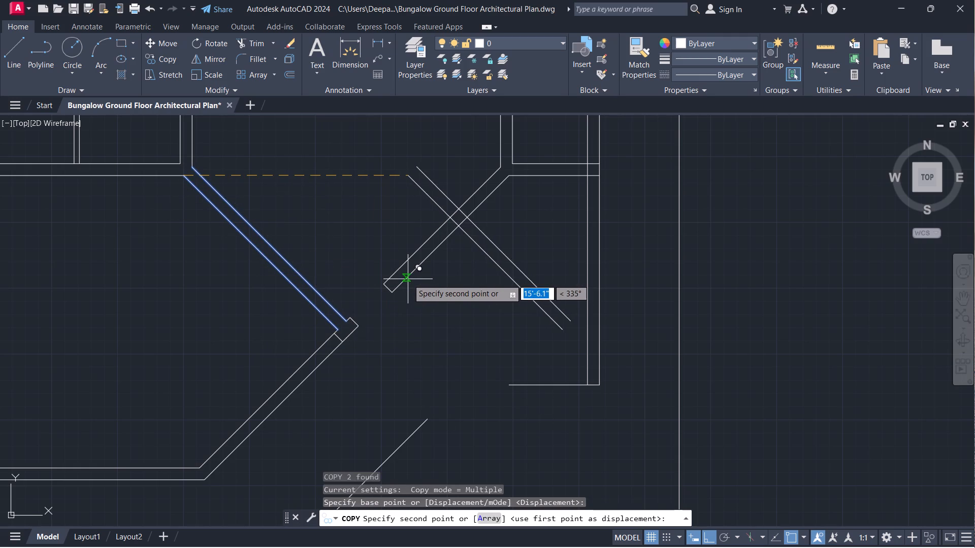
click(408, 279)
key(Escape)
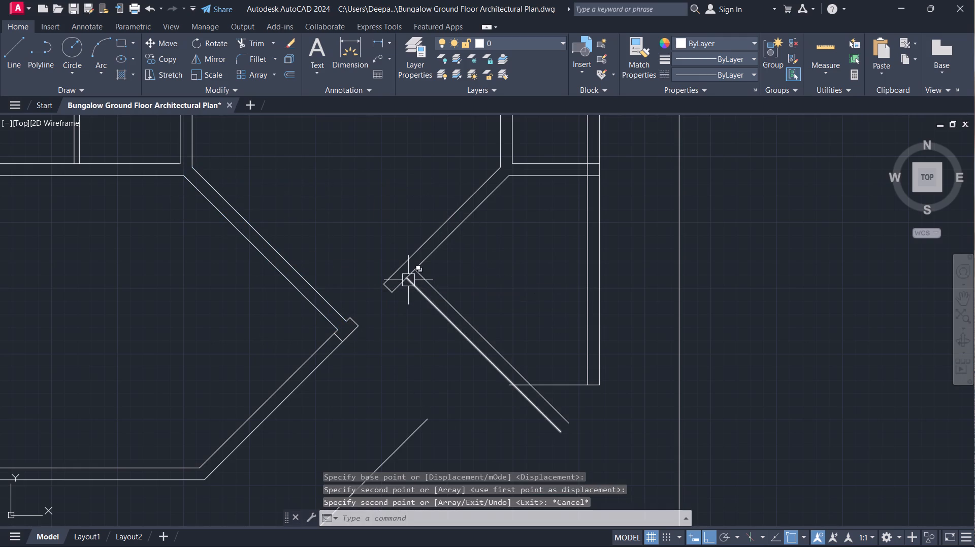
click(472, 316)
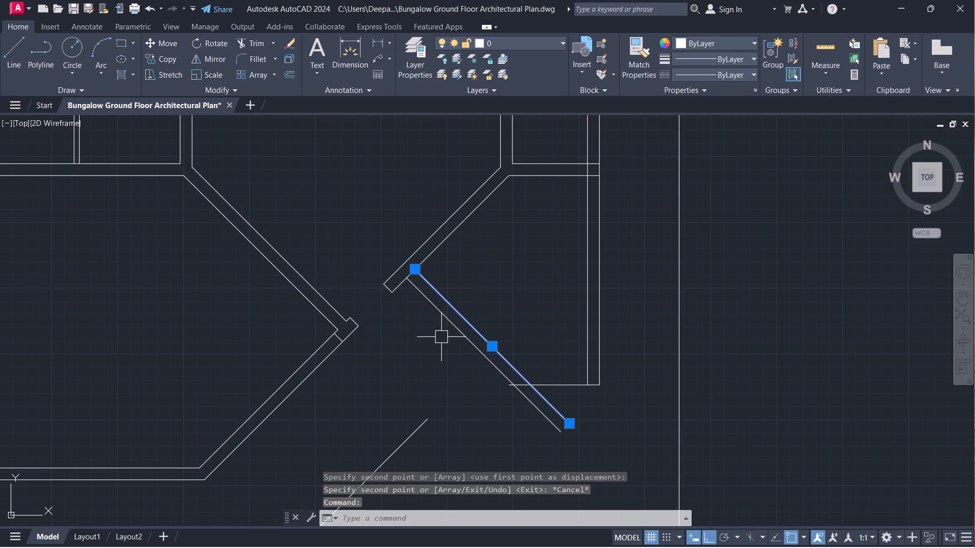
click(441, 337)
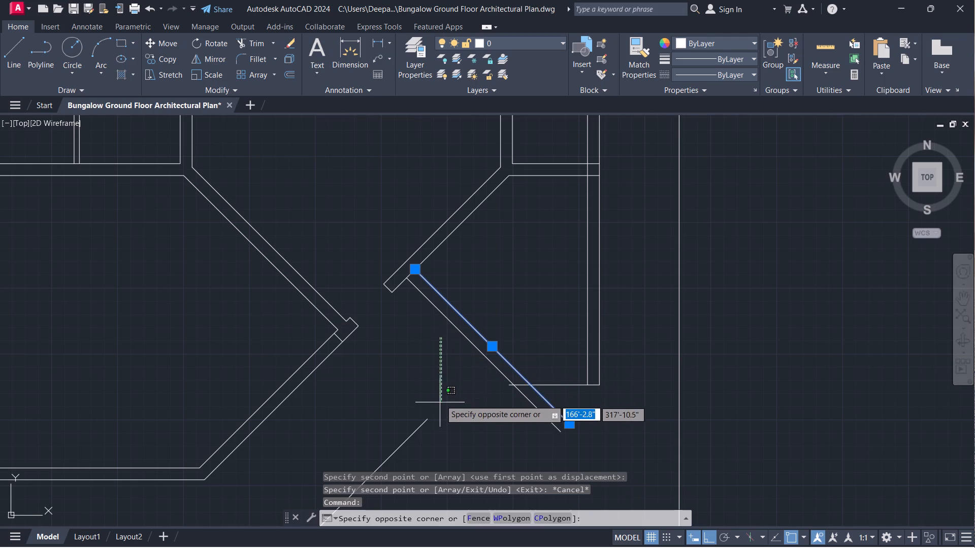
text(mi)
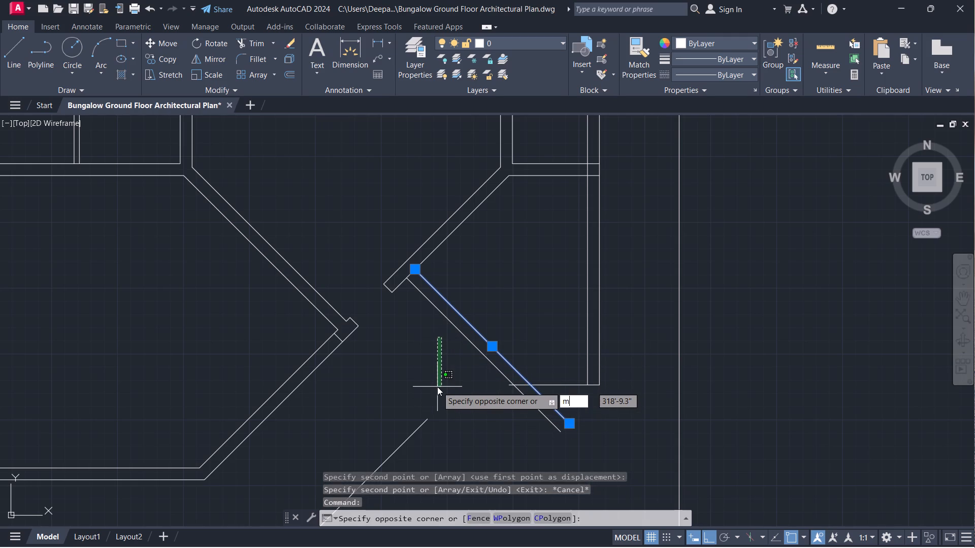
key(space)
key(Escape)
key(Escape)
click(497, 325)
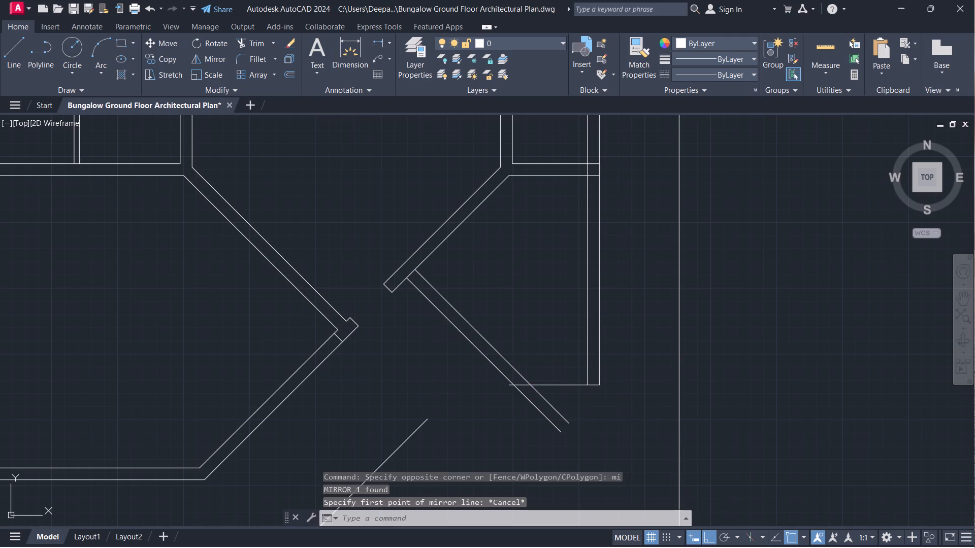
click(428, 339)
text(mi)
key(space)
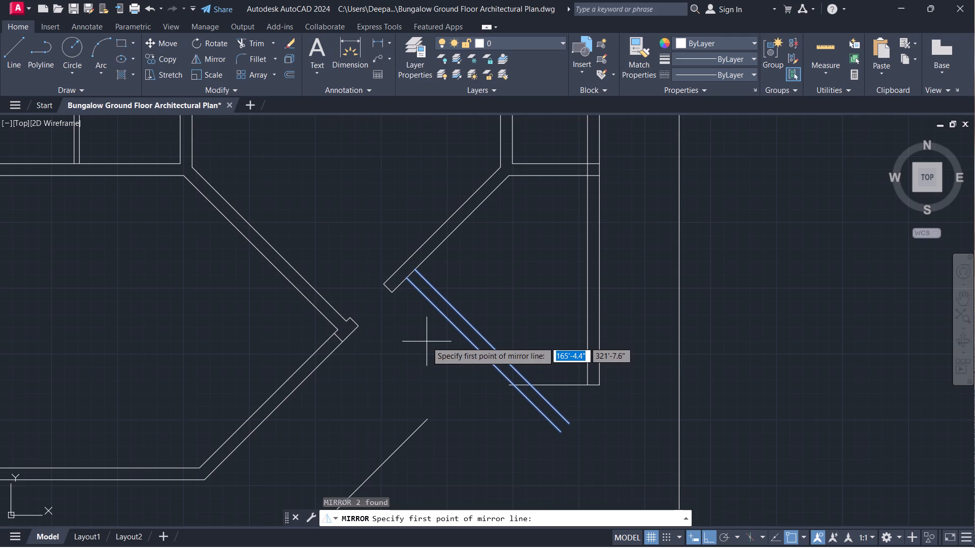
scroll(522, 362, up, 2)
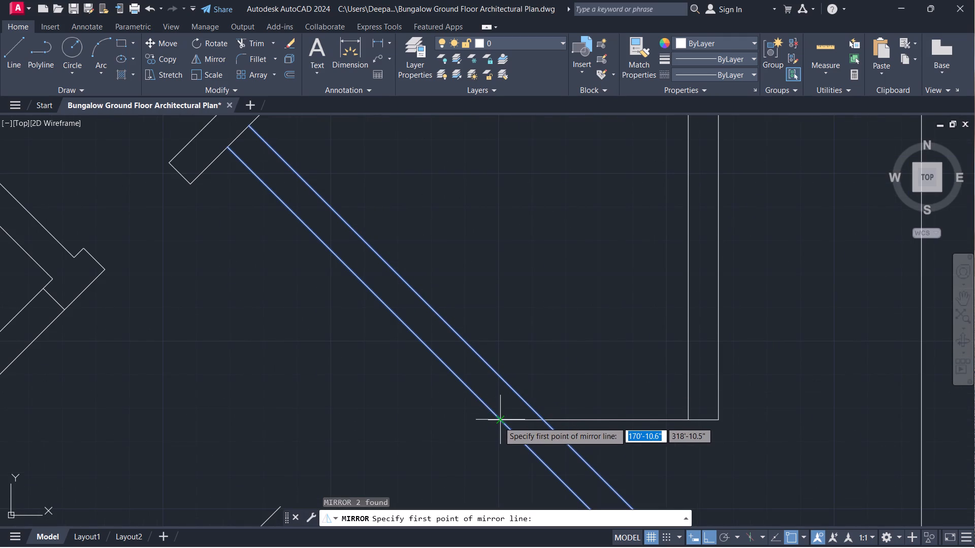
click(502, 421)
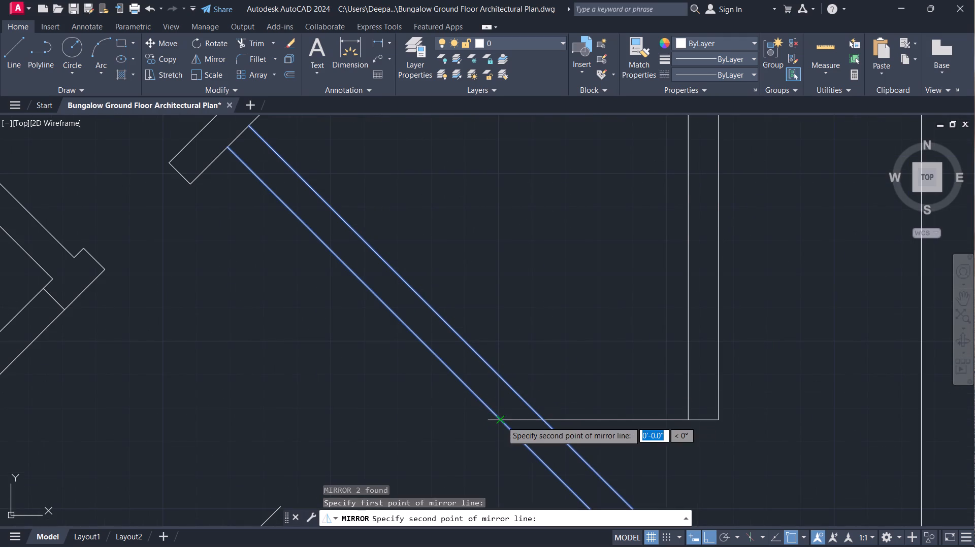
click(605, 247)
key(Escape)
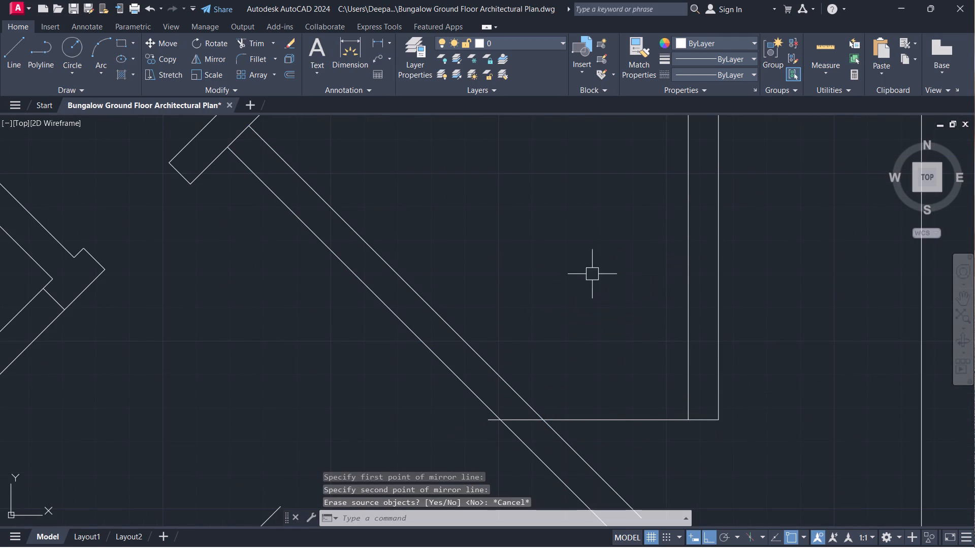
Mirror the two copied diagonal lines about a vertical axis through the outer copy's intersection with the 13'3" offset line, keeping the originals.
click(529, 388)
click(403, 400)
text(mi)
key(space)
click(502, 421)
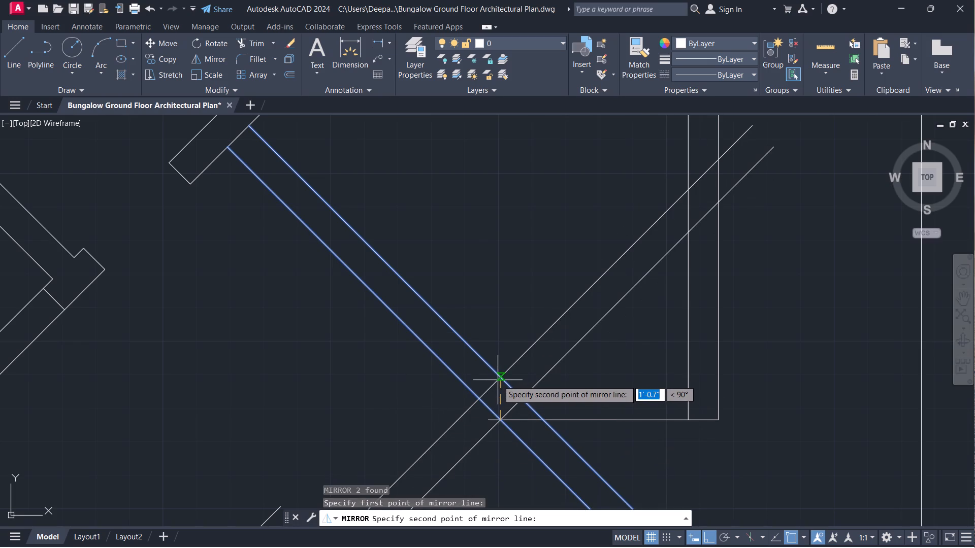
click(507, 298)
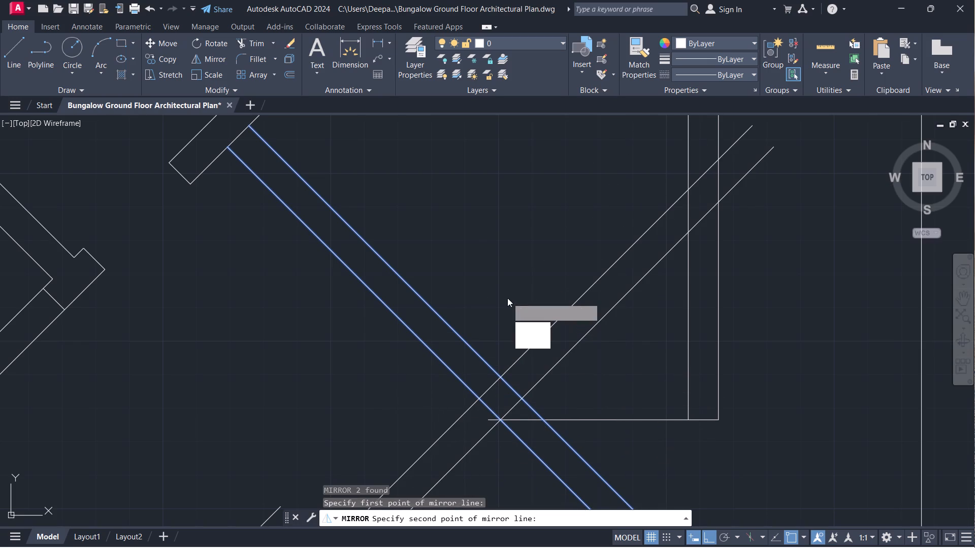
drag(526, 340, 507, 298)
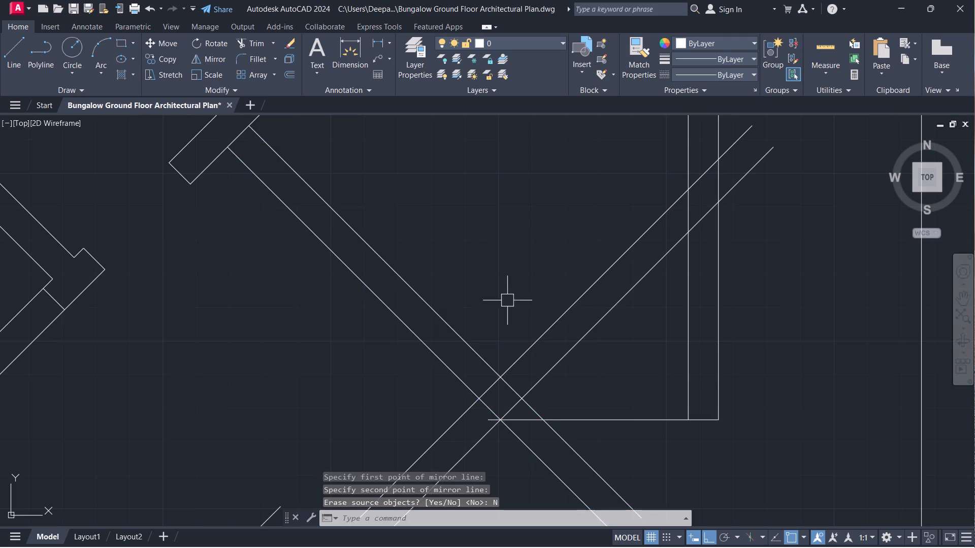
scroll(505, 325, down, 2)
middle_drag(514, 319, 517, 259)
key(Escape)
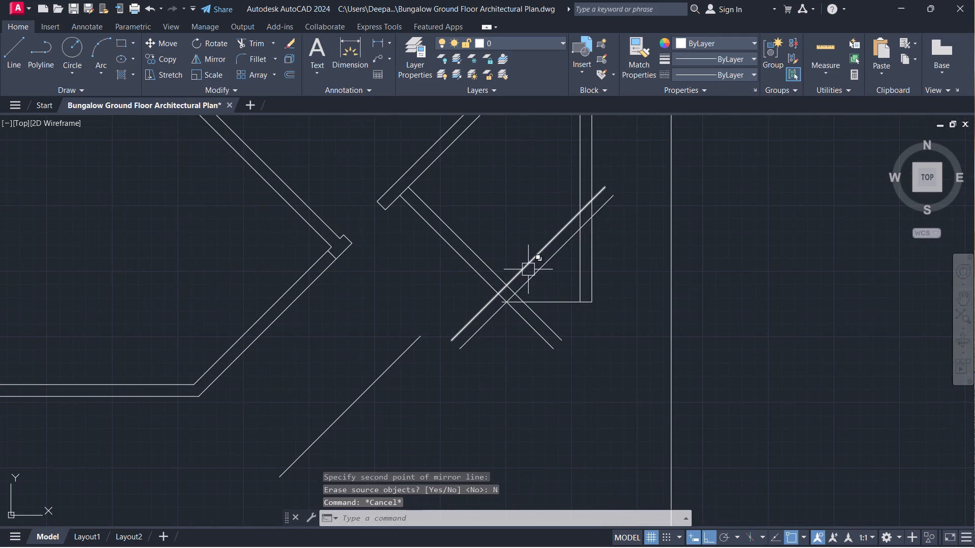
Trim the mirrored diagonal wall and the right outer wall to a clean corner, removing the outer wall lines below it.
key(t)
key(r)
key(space)
scroll(598, 209, up, 2)
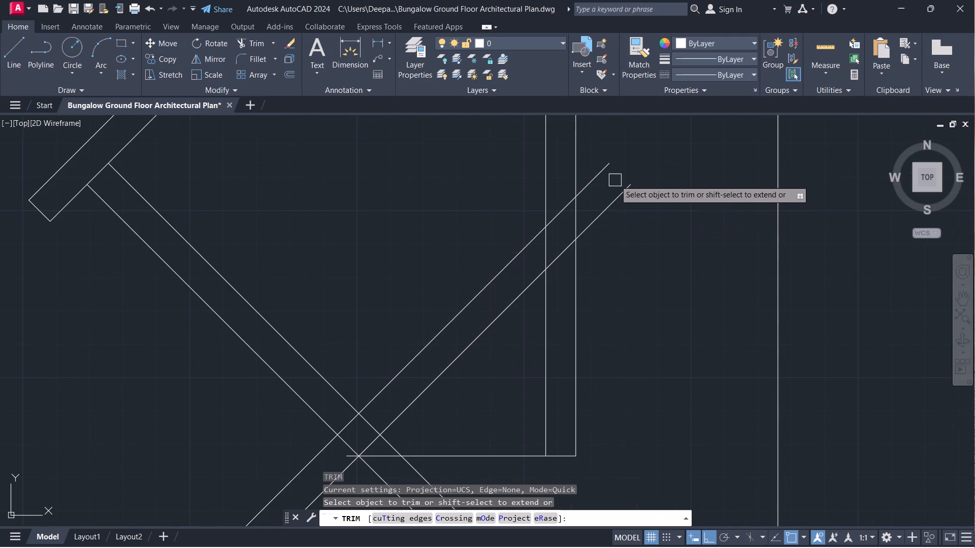
drag(604, 150, 611, 266)
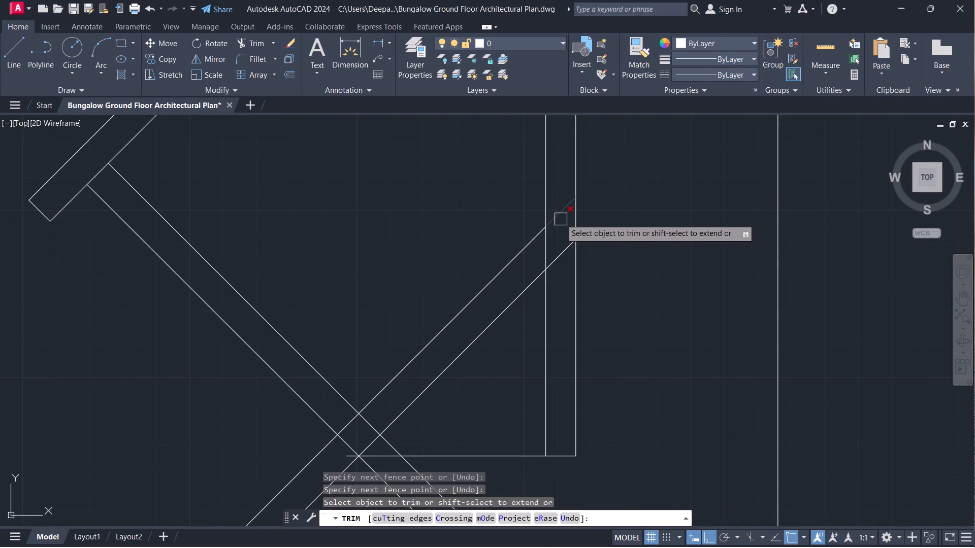
click(560, 217)
click(548, 243)
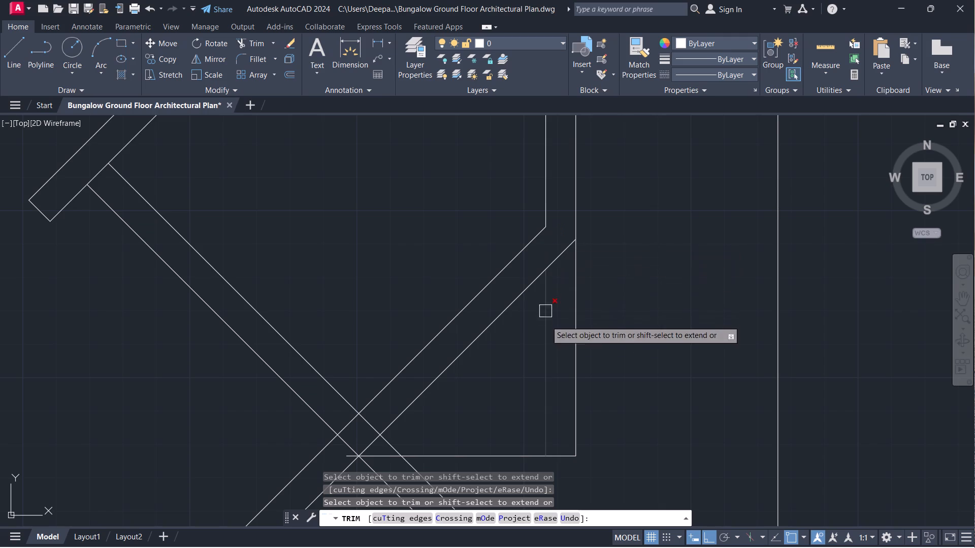
middle_drag(636, 316, 682, 232)
drag(671, 245, 544, 380)
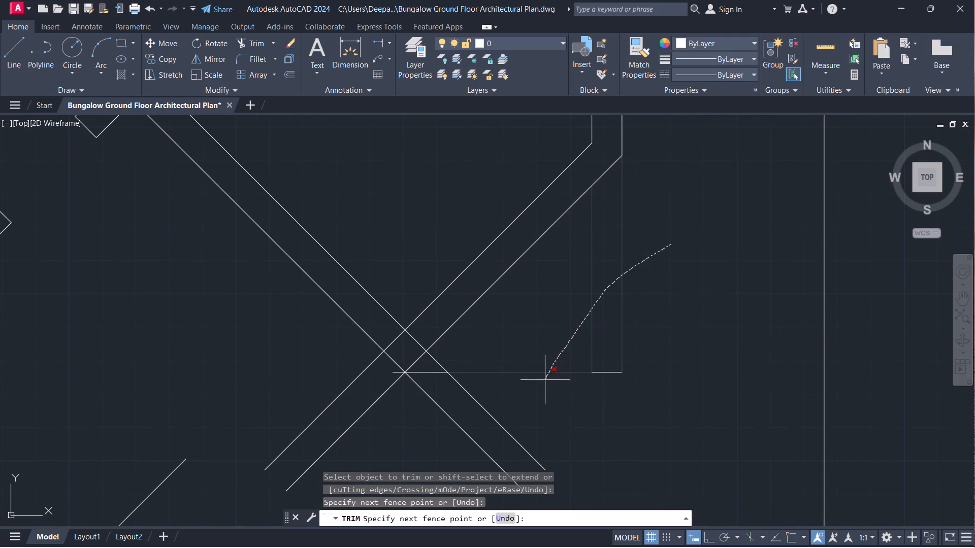
drag(544, 380, 609, 392)
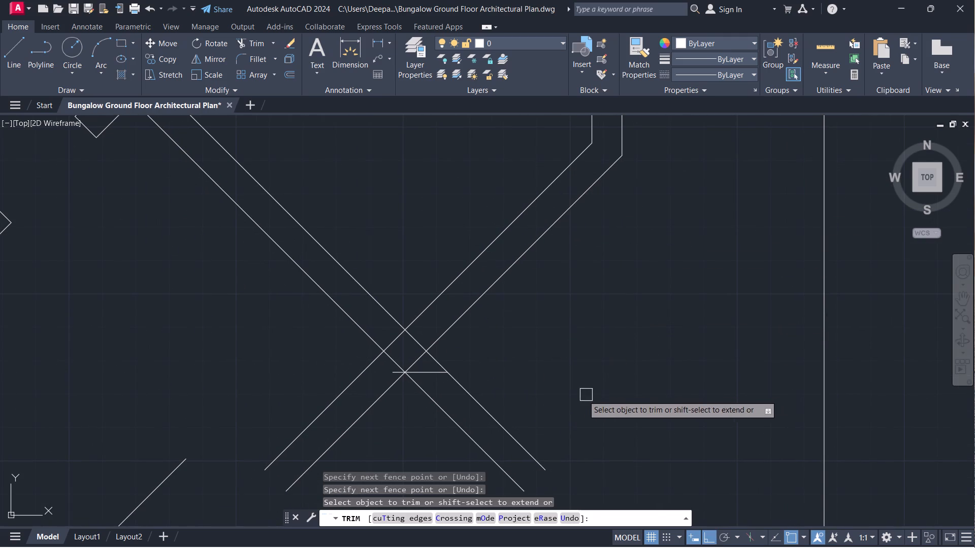
Trim the overhanging diagonal lines and the horizontal offset line remnants at the bottom V corner of the two diagonal walls.
middle_drag(501, 382, 609, 285)
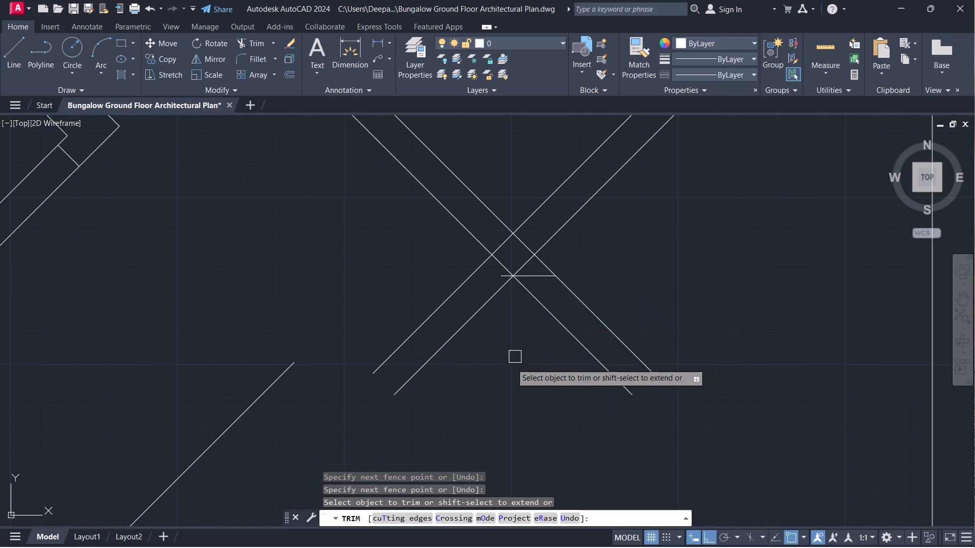
drag(509, 366, 562, 265)
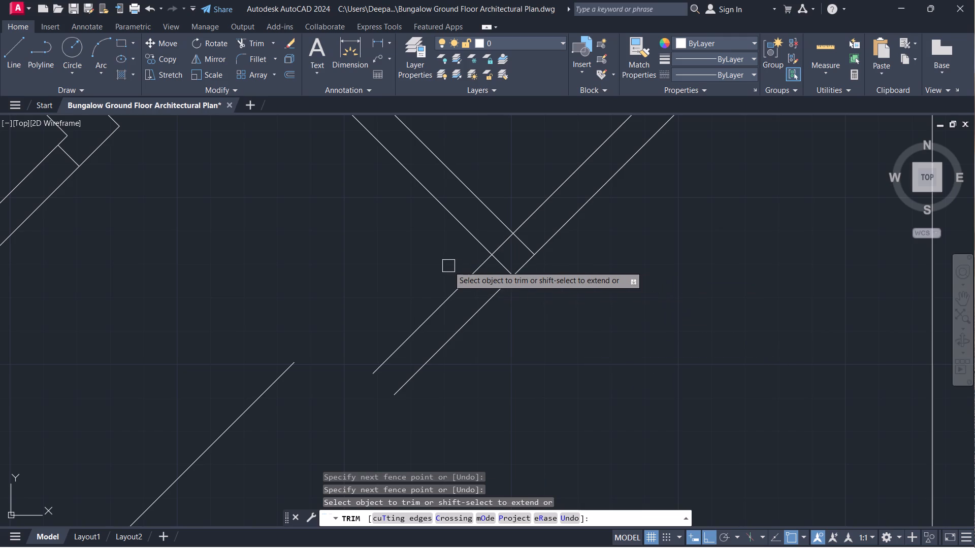
drag(448, 266, 513, 328)
scroll(491, 285, up, 3)
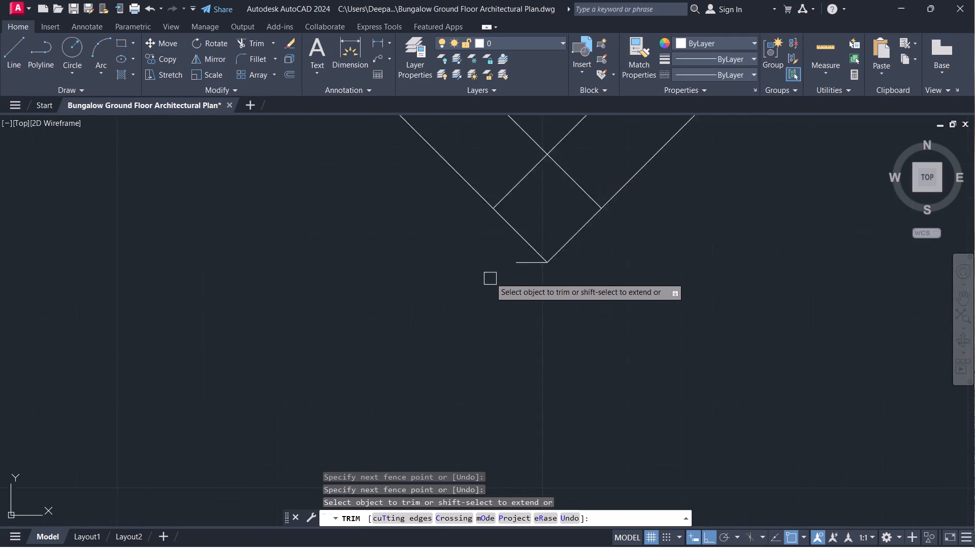
drag(529, 242, 550, 287)
scroll(537, 286, down, 1)
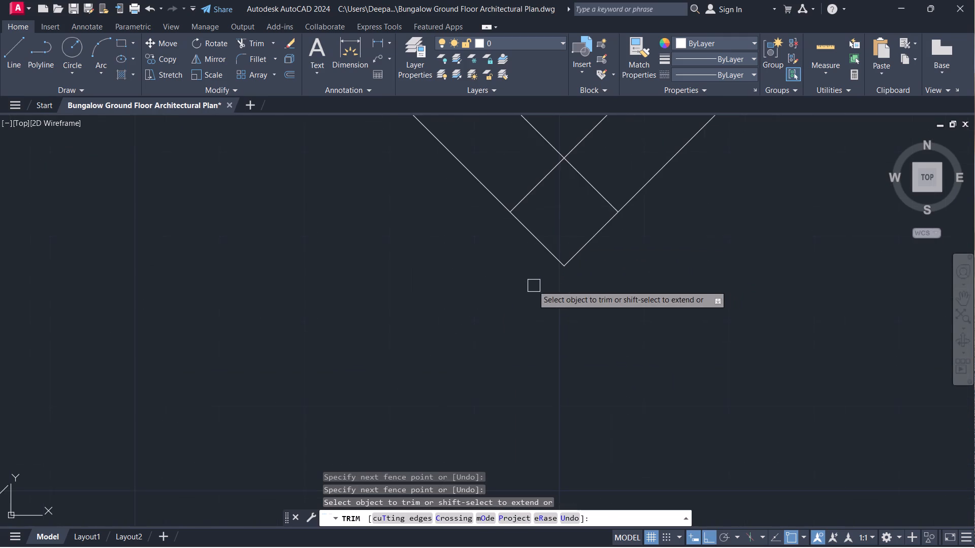
scroll(533, 285, down, 1)
middle_drag(529, 284, 471, 373)
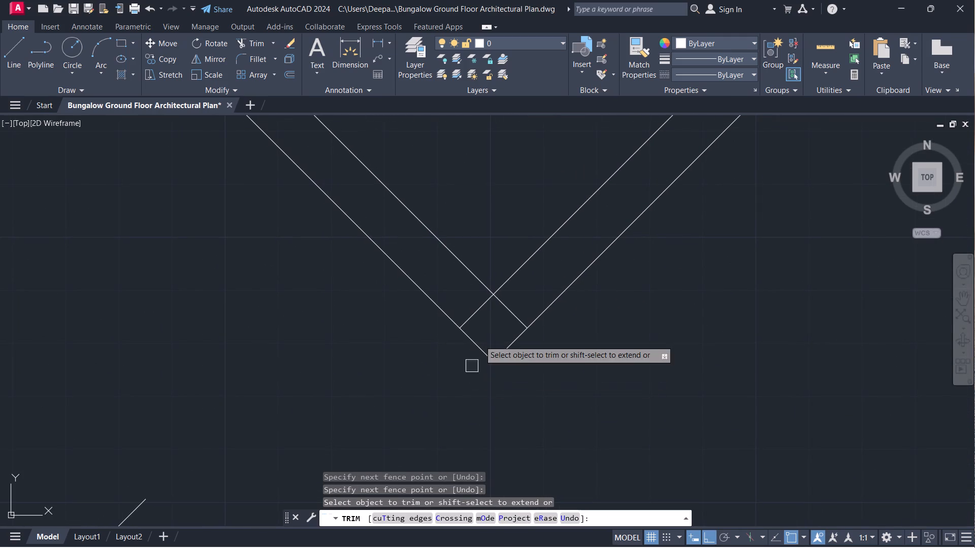
scroll(487, 303, up, 1)
click(467, 311)
key(Escape)
scroll(456, 317, down, 1)
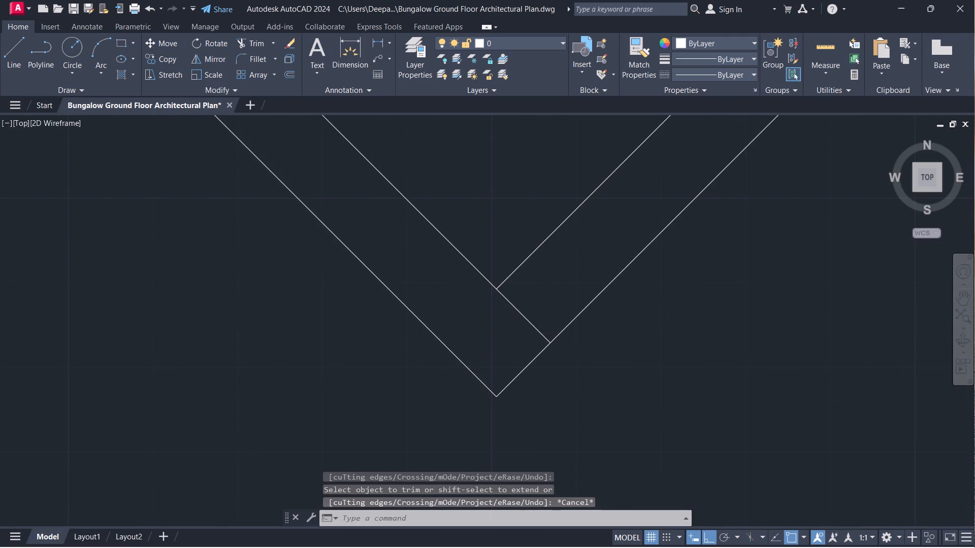
scroll(456, 317, down, 3)
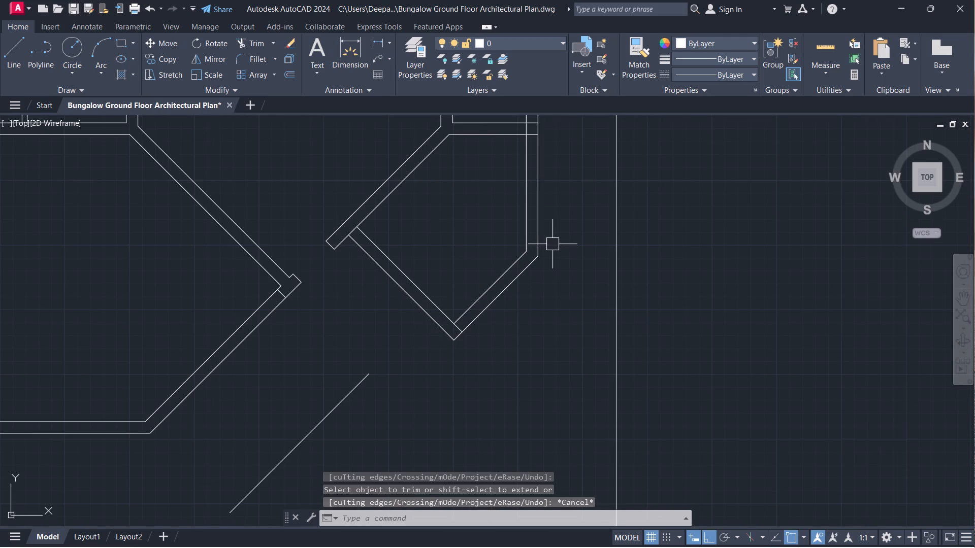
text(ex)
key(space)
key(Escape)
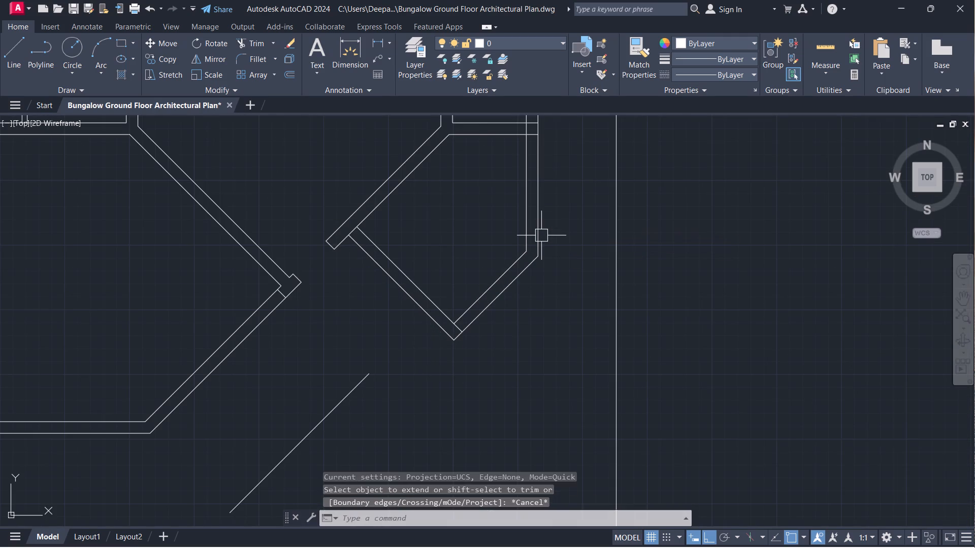
Stretch the lower end of the right outer wall's outer line about 16' straight down.
click(541, 235)
click(539, 257)
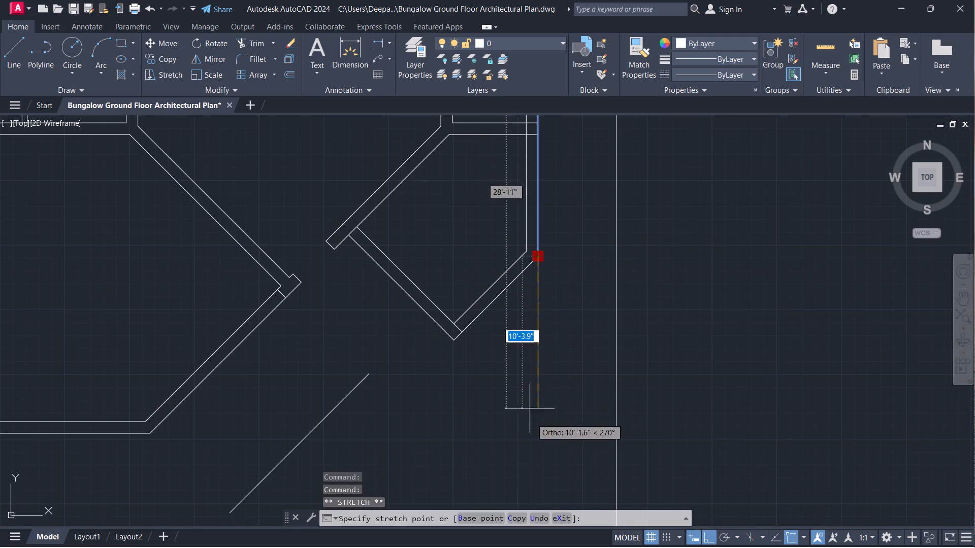
middle_drag(538, 449, 547, 300)
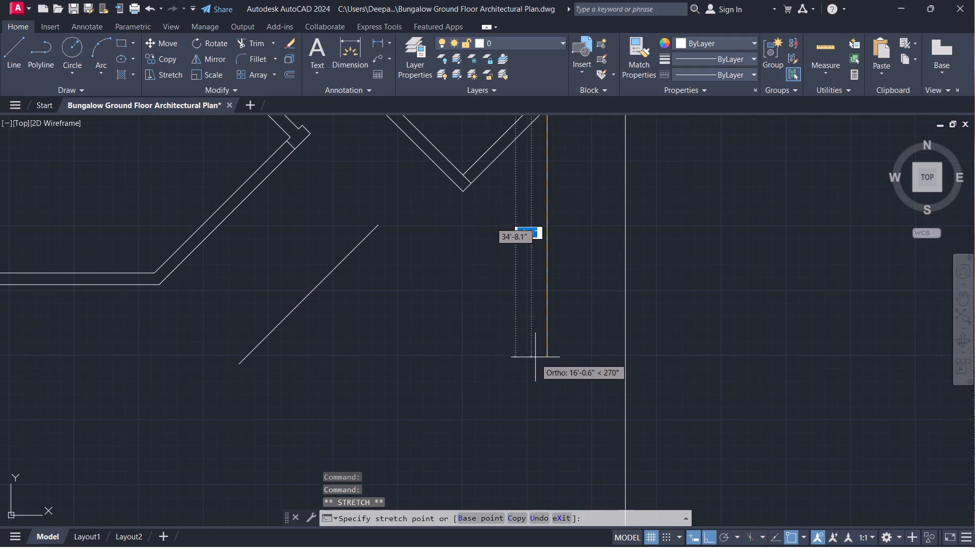
click(541, 361)
key(Escape)
Extend both lines of the diagonal wall past the V corner down to the stretched right outer wall line.
scroll(481, 304, down, 1)
middle_drag(481, 304, 515, 372)
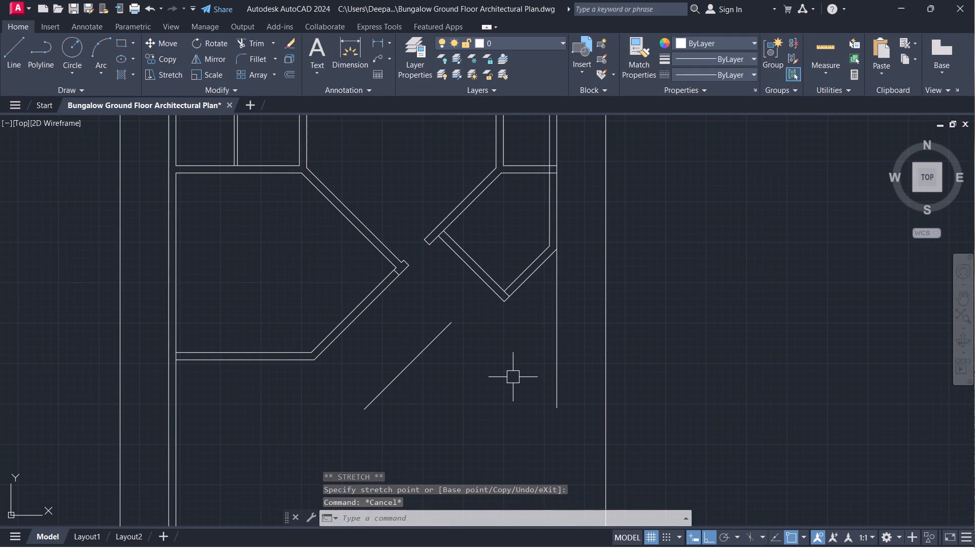
text(ex)
key(space)
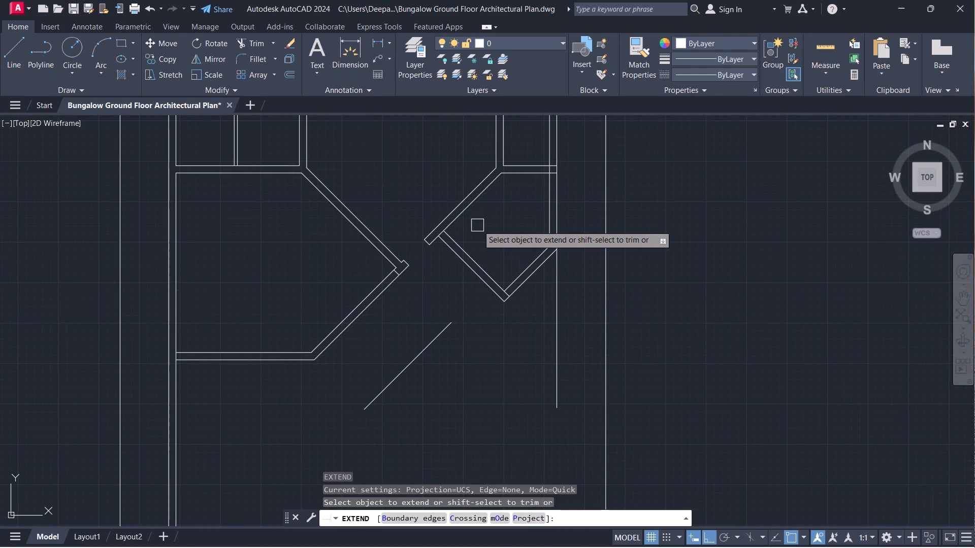
drag(485, 232, 485, 237)
click(487, 308)
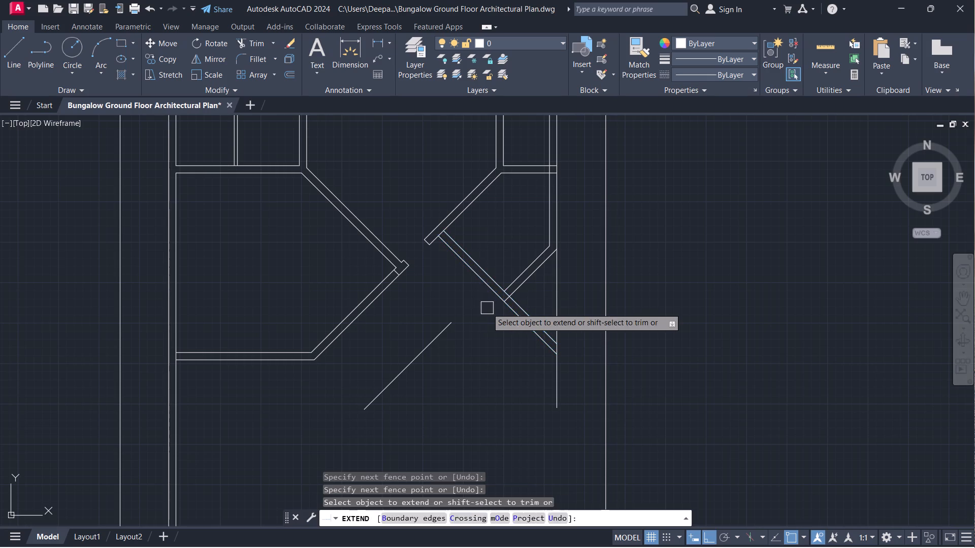
key(Escape)
Trim the crossing line segments where the two diagonal walls meet at the V corner, leaving an open wall junction.
scroll(514, 292, up, 3)
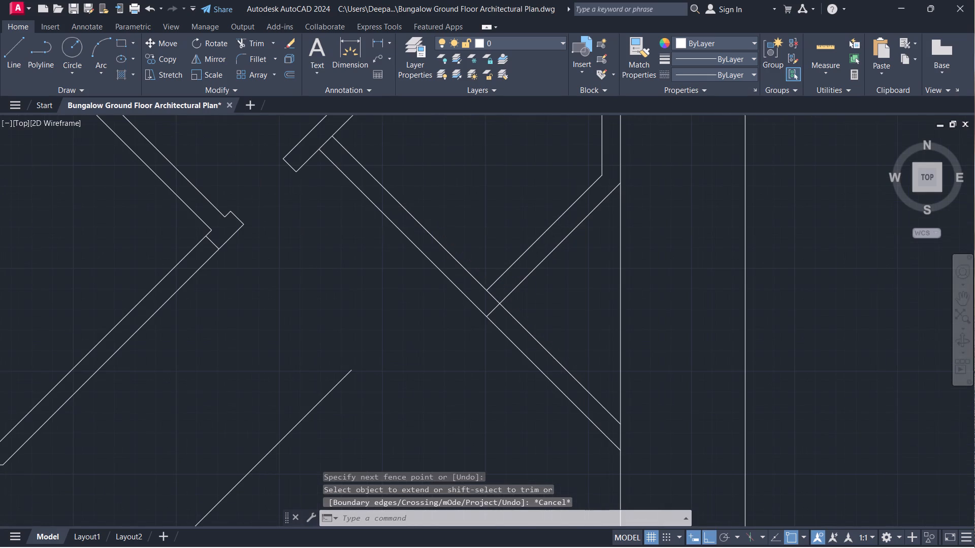
scroll(515, 291, up, 2)
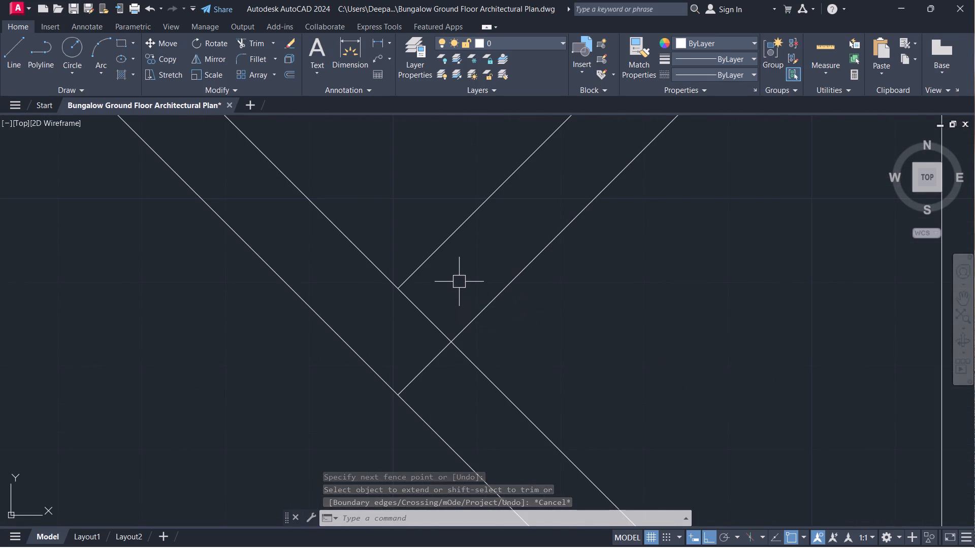
middle_drag(459, 281, 516, 203)
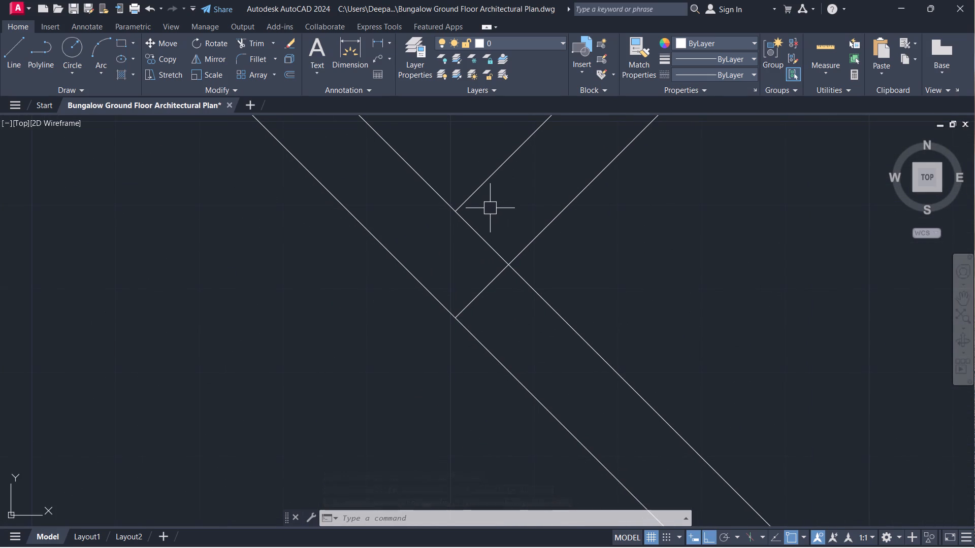
text(tr)
key(space)
drag(485, 208, 477, 219)
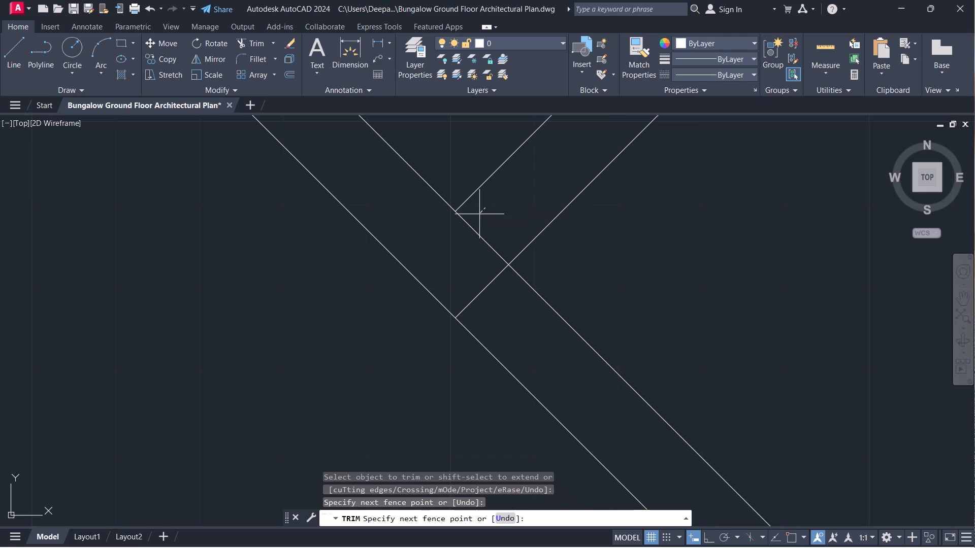
drag(477, 219, 508, 313)
key(Escape)
Trim away the right outer wall line between the ends of the two diagonal walls.
scroll(508, 313, down, 5)
middle_drag(559, 301, 556, 298)
scroll(559, 301, up, 2)
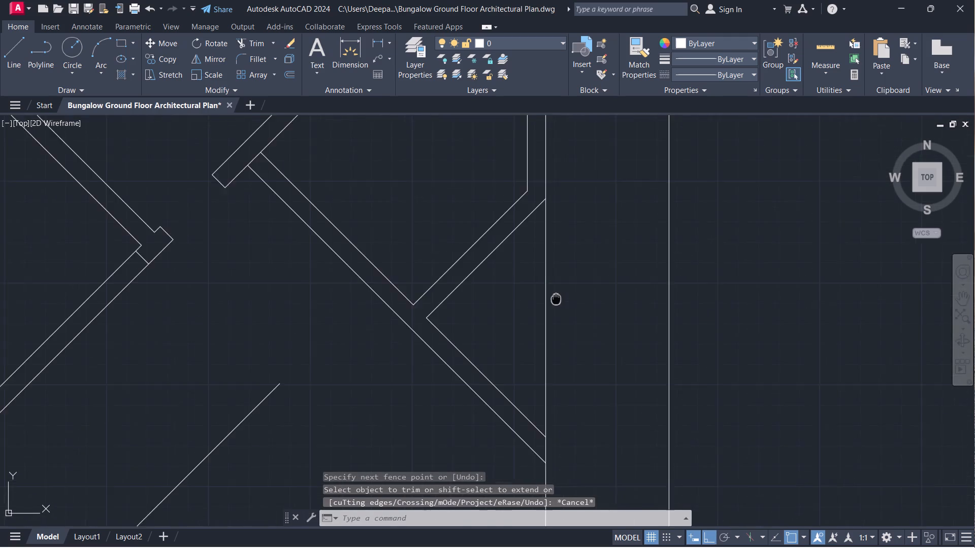
middle_drag(556, 298, 566, 270)
text(tr)
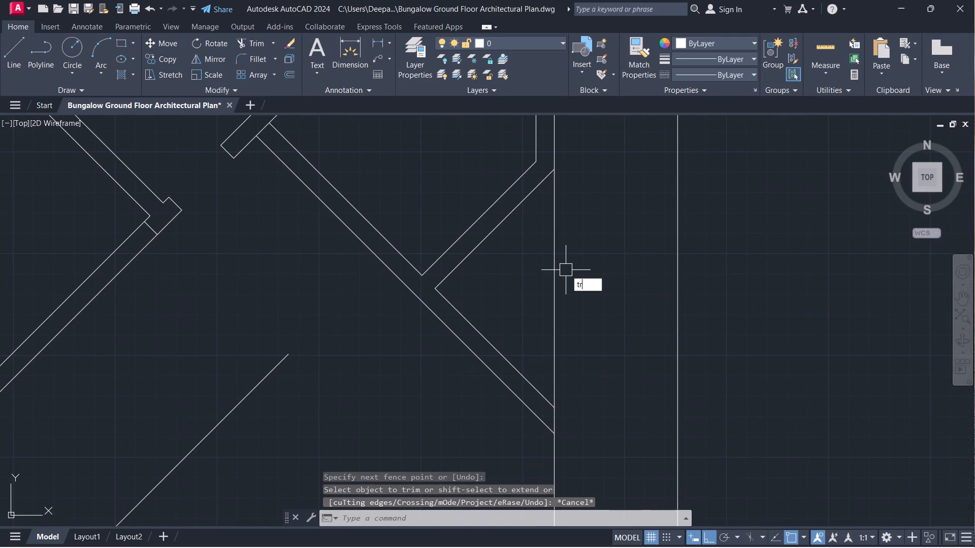
key(space)
drag(566, 270, 539, 264)
key(Escape)
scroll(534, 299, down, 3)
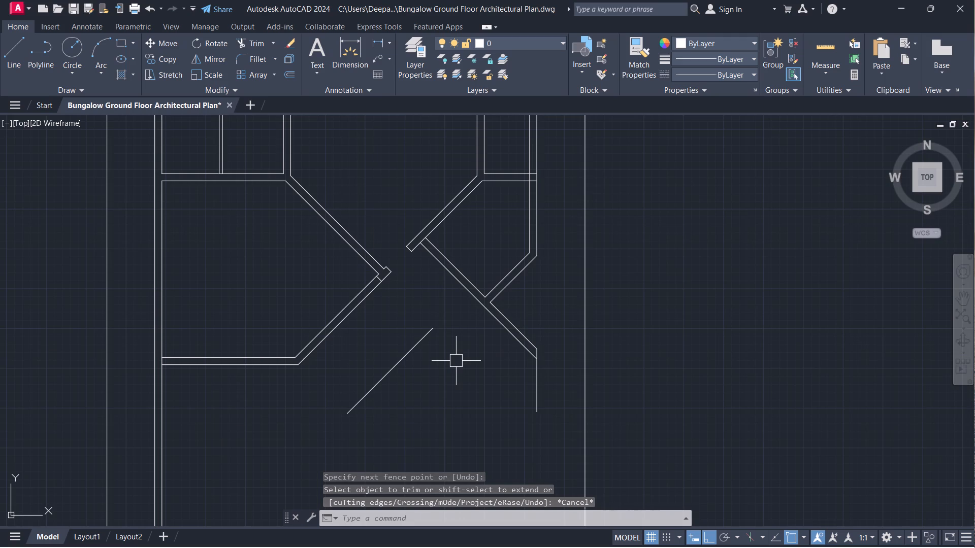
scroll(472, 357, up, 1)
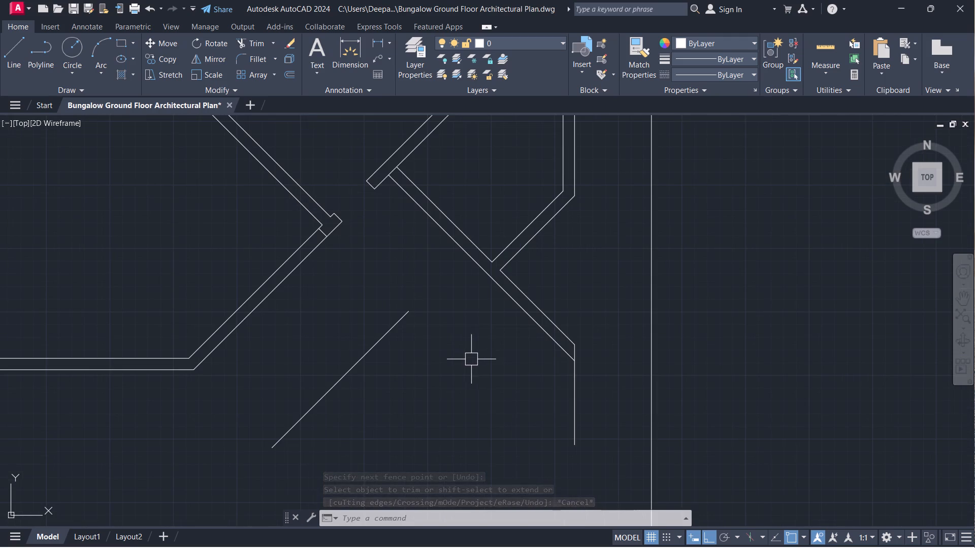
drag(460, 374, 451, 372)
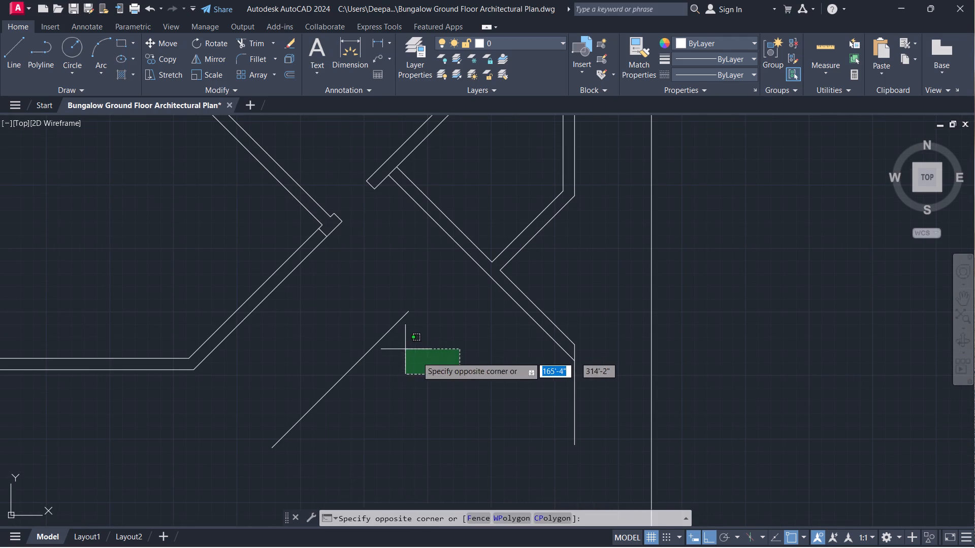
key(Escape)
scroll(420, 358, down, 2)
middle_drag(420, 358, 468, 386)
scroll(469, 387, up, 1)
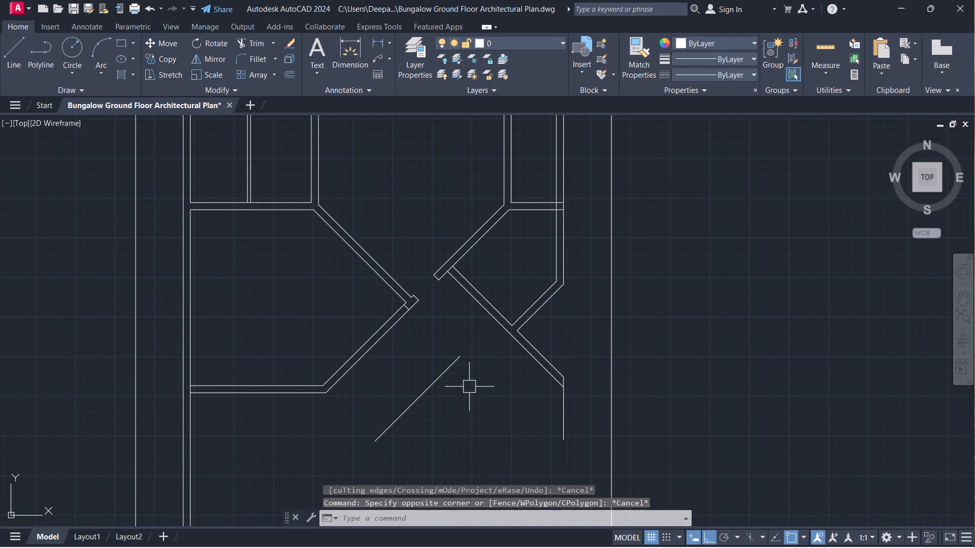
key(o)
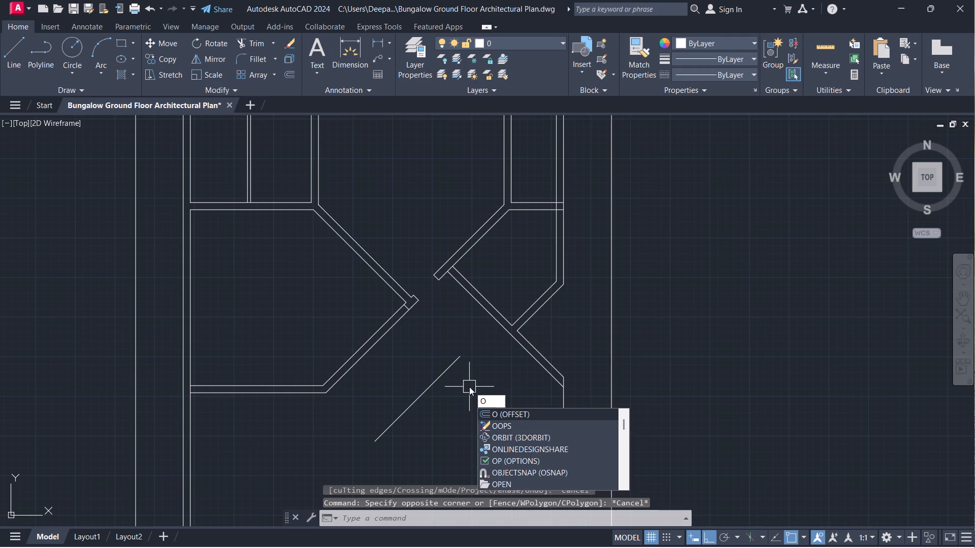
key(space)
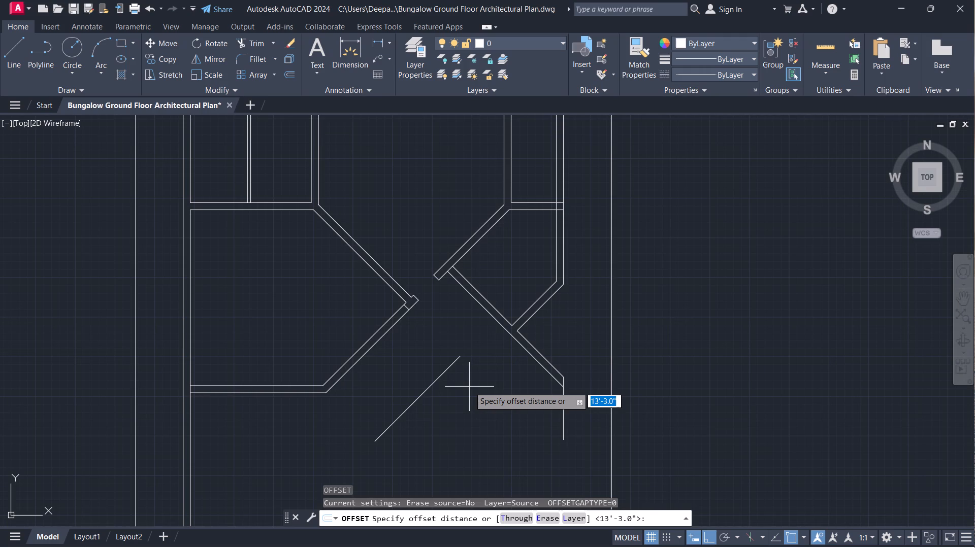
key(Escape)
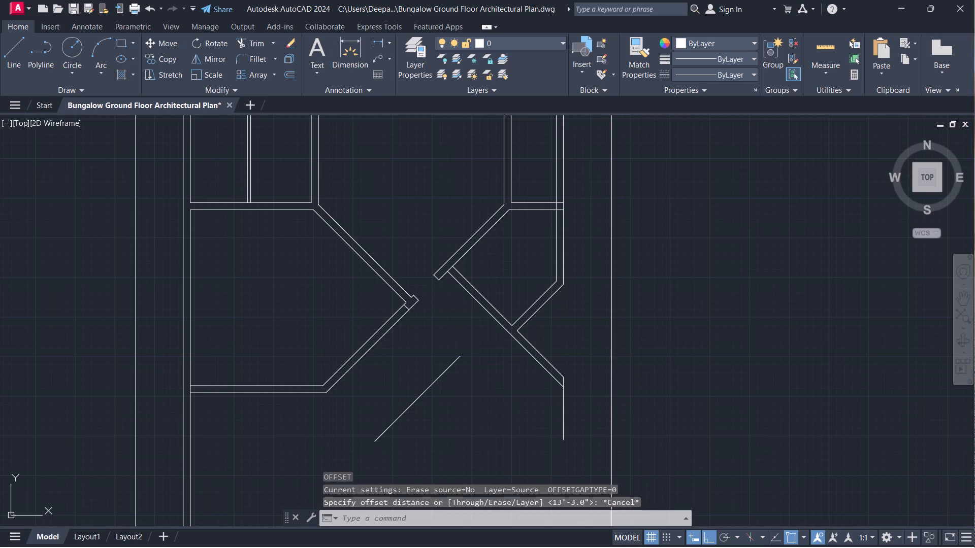
Offset the loose single diagonal line 9" toward its lower-right side to form a diagonal wall.
scroll(541, 272, up, 3)
middle_drag(575, 396, 558, 250)
scroll(558, 250, down, 2)
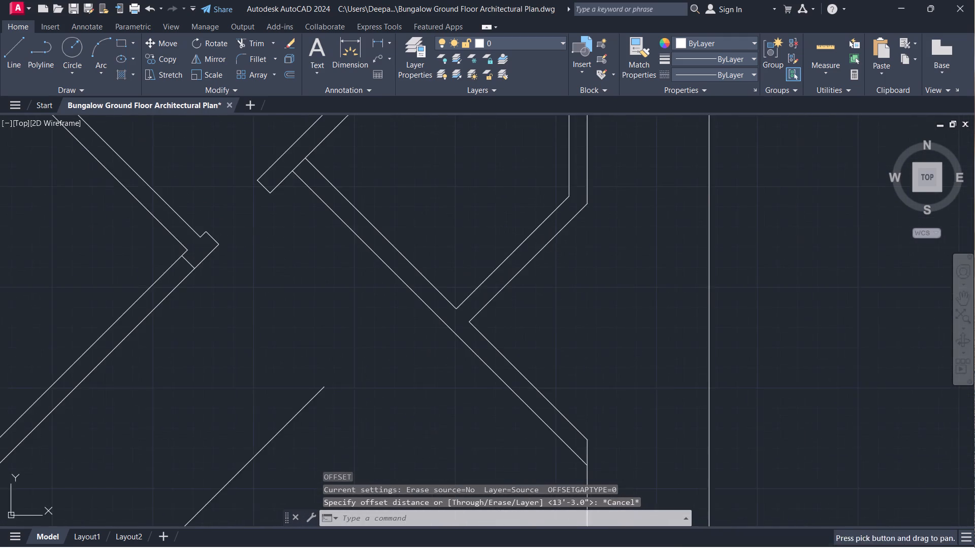
scroll(558, 250, down, 1)
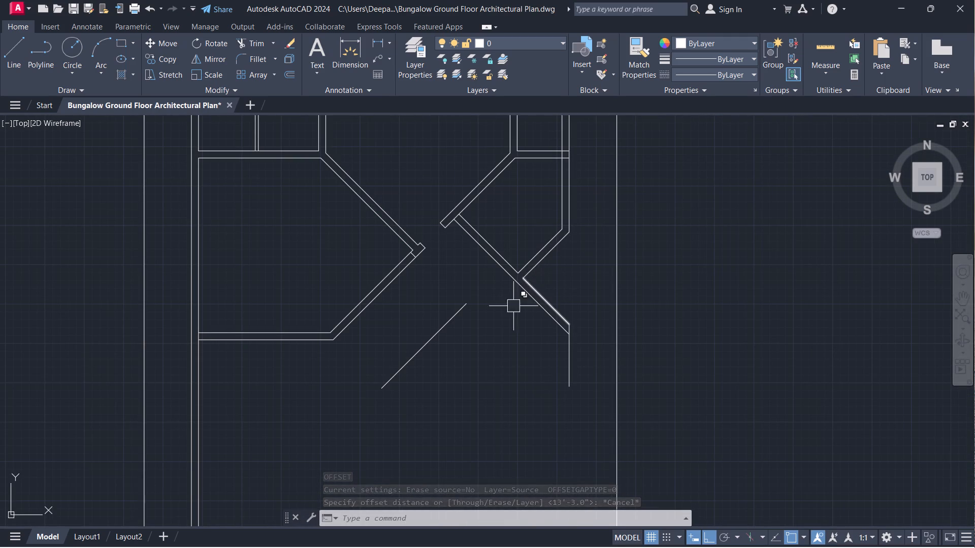
middle_drag(505, 322, 518, 285)
scroll(518, 285, up, 1)
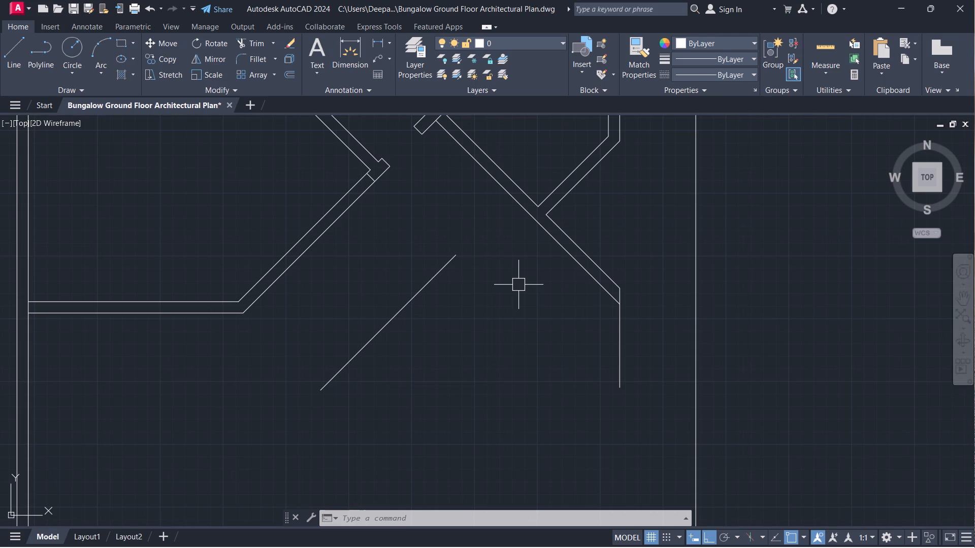
text(o)
key(space)
key(9)
key(Return)
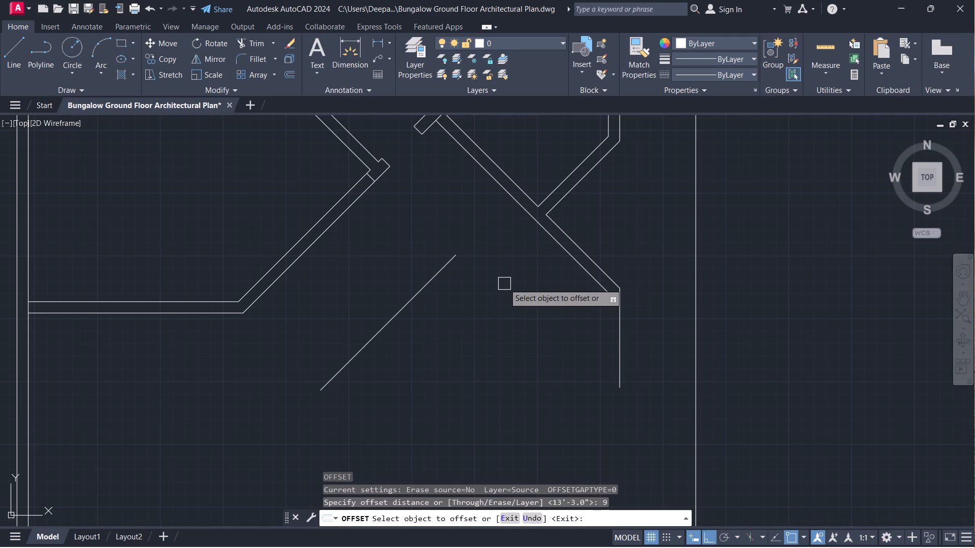
click(415, 310)
click(407, 307)
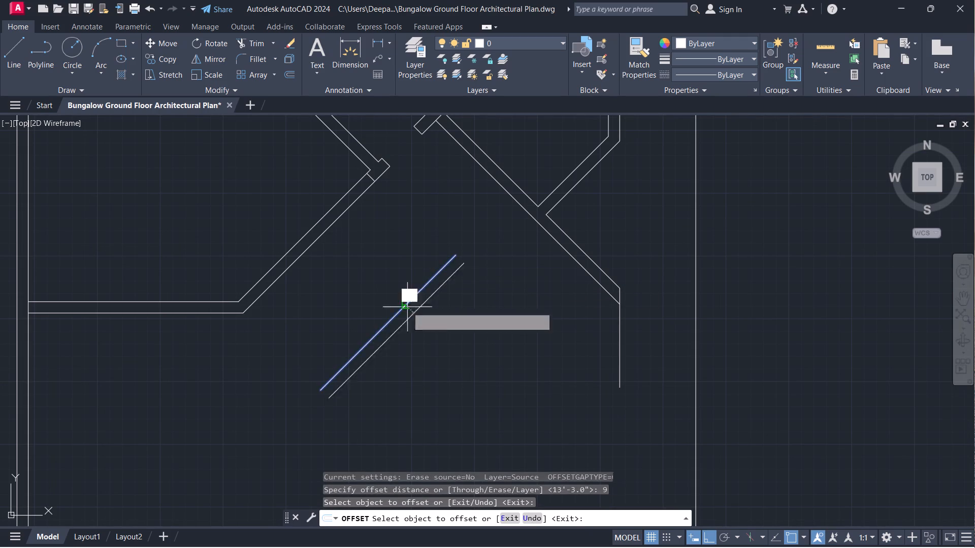
click(438, 337)
key(Escape)
Extend the upper ends of both new diagonal wall lines to the crossing diagonal wall.
text(ex)
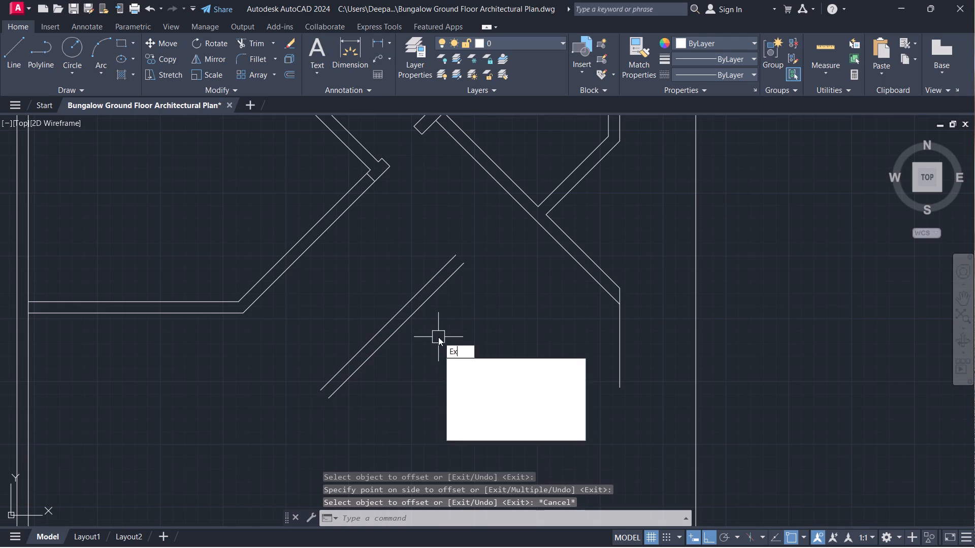
key(space)
click(313, 285)
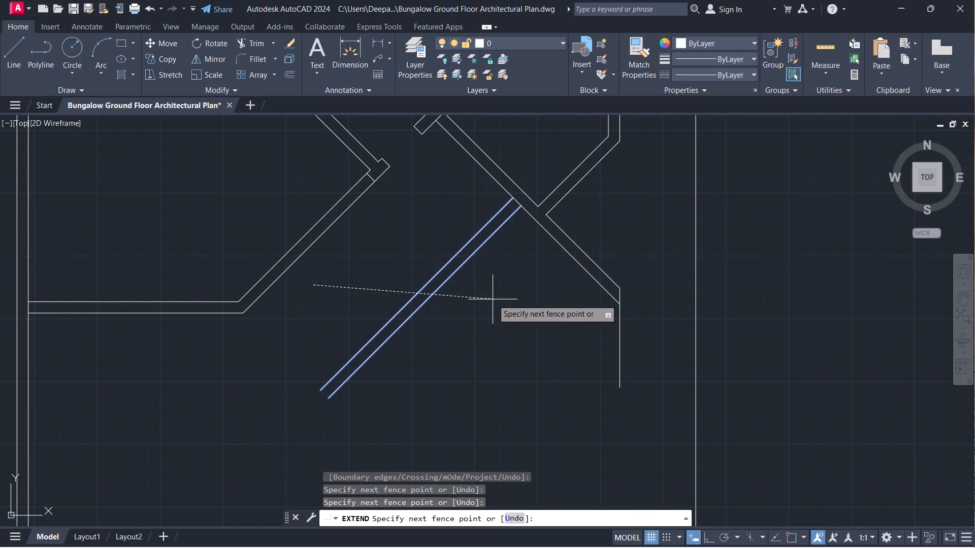
click(493, 299)
key(Escape)
Trim the crossing wall's line segment between the two extended diagonal lines to open the wall junction.
scroll(479, 217, up, 3)
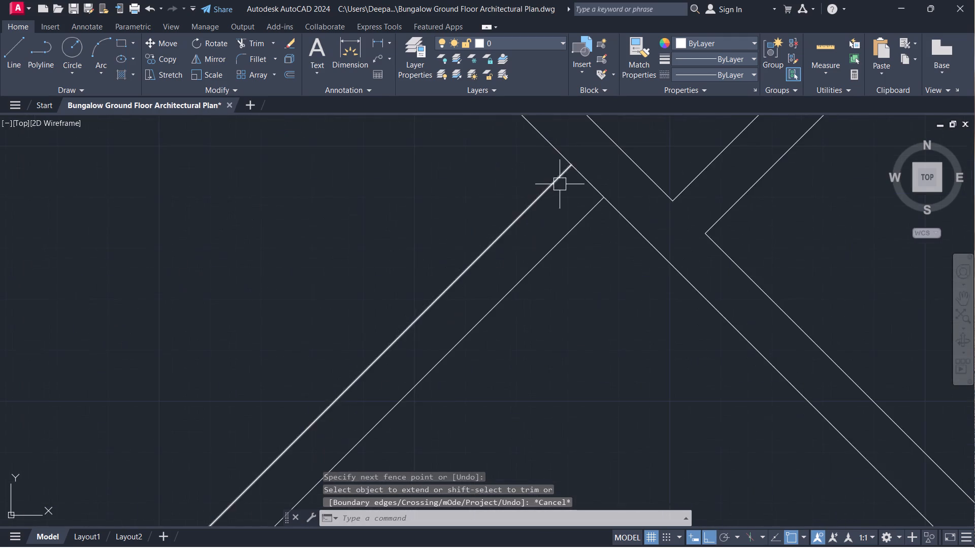
scroll(591, 169, up, 2)
middle_drag(591, 169, 552, 194)
scroll(552, 194, down, 1)
text(tr)
key(space)
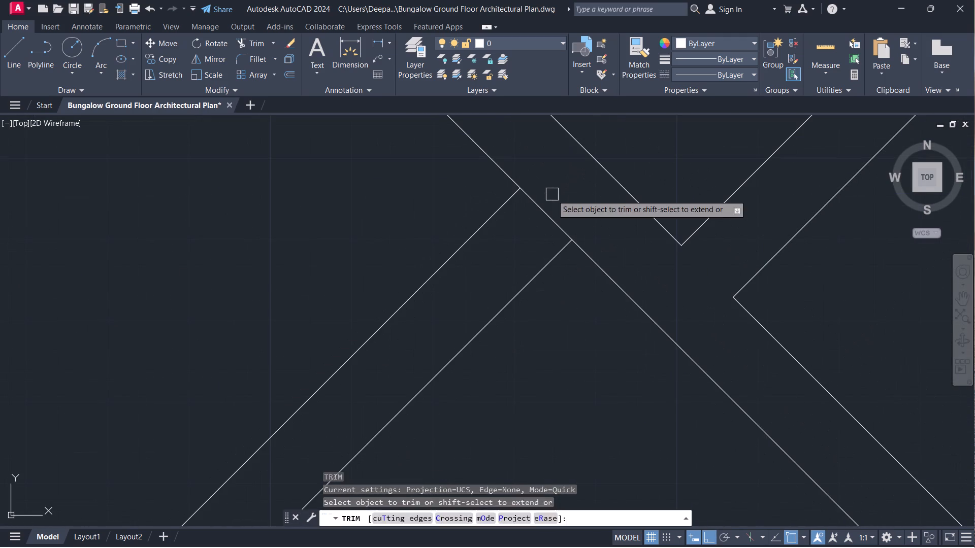
click(552, 195)
click(530, 222)
key(Escape)
scroll(529, 222, down, 3)
scroll(509, 264, down, 2)
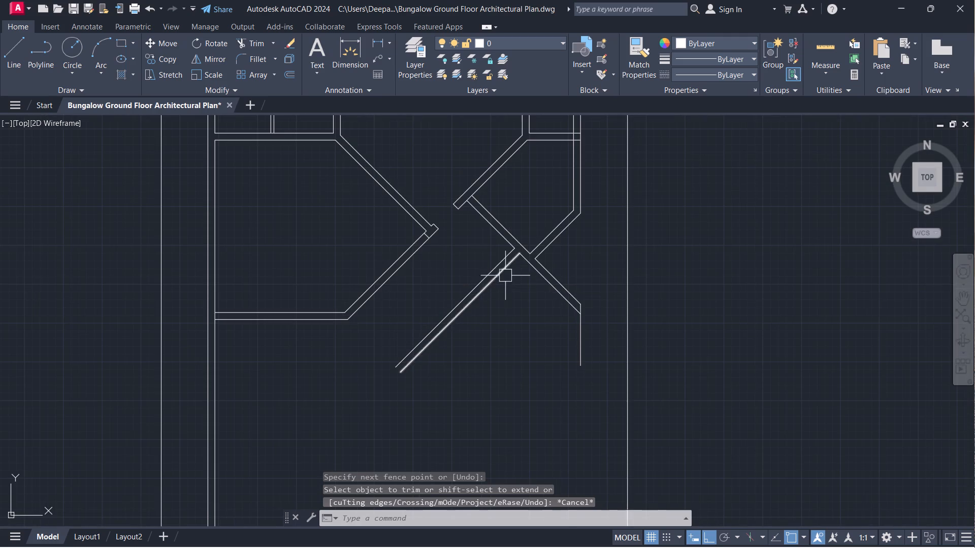
Offset the short vertical line of the lower right outer wall 9" inward.
middle_drag(508, 290, 529, 286)
scroll(534, 293, up, 1)
middle_drag(534, 293, 512, 268)
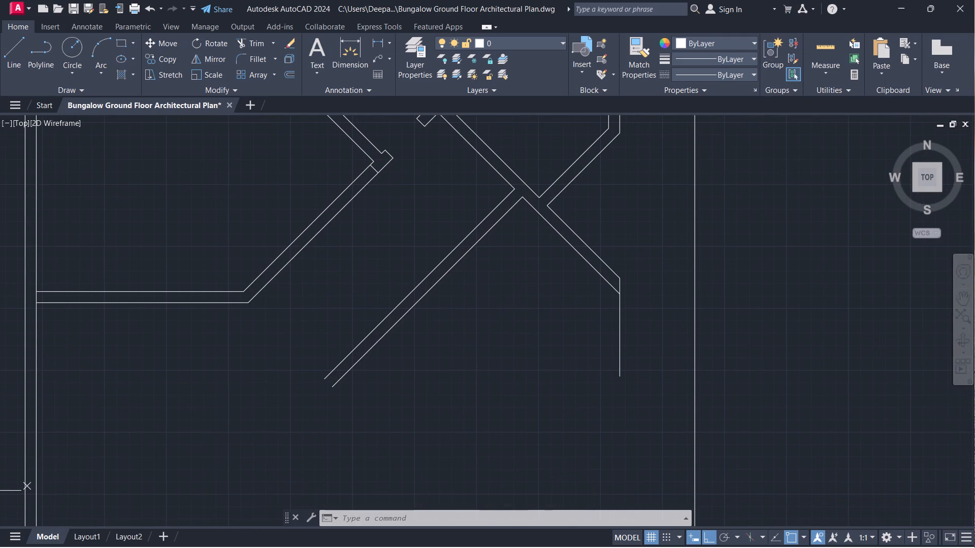
scroll(518, 285, down, 1)
scroll(579, 261, up, 1)
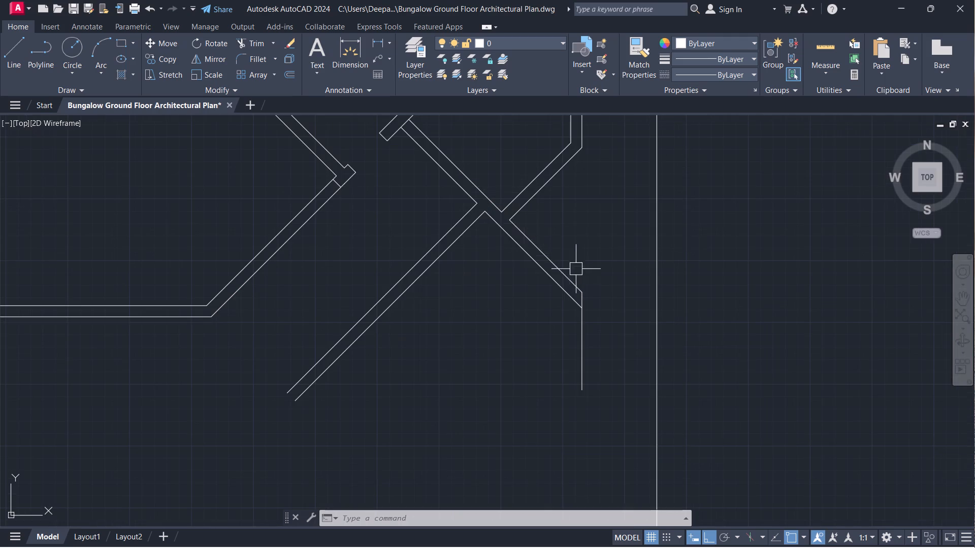
scroll(580, 338, up, 1)
text(o 9)
key(Return)
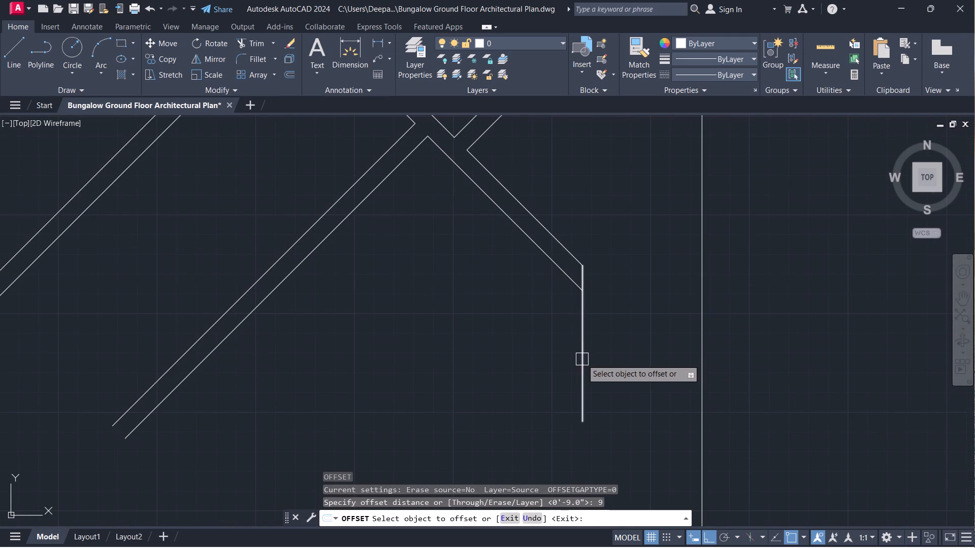
click(580, 360)
click(552, 352)
key(Escape)
Trim the overhanging diagonal and vertical line ends at the inner corner of the lower right outer wall.
scroll(543, 339, down, 2)
middle_drag(538, 334, 493, 368)
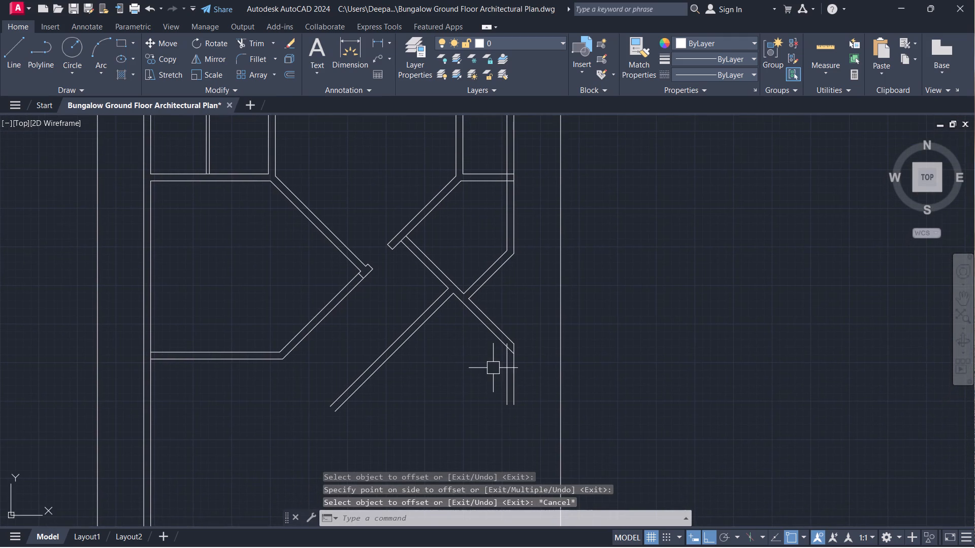
scroll(493, 368, up, 1)
scroll(522, 327, up, 3)
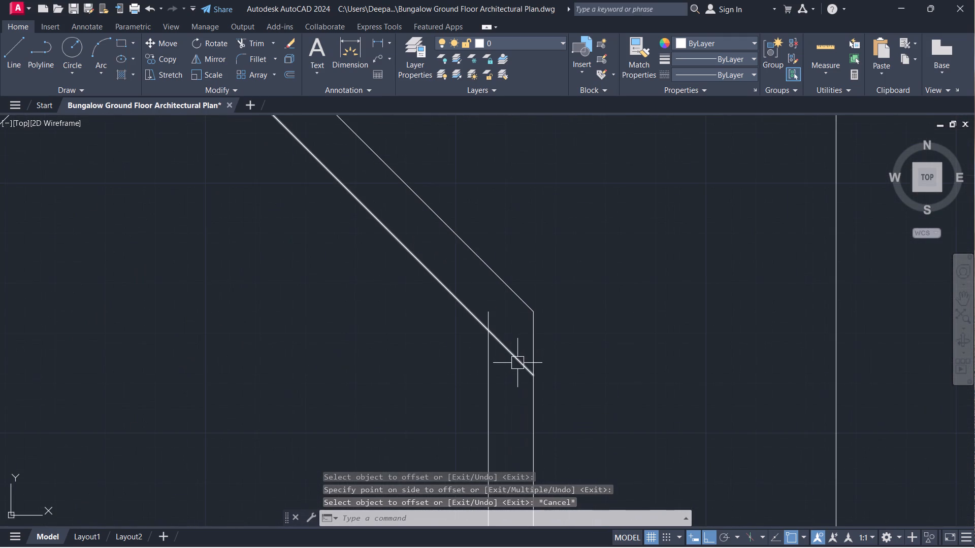
scroll(502, 373, up, 1)
text(tr)
key(space)
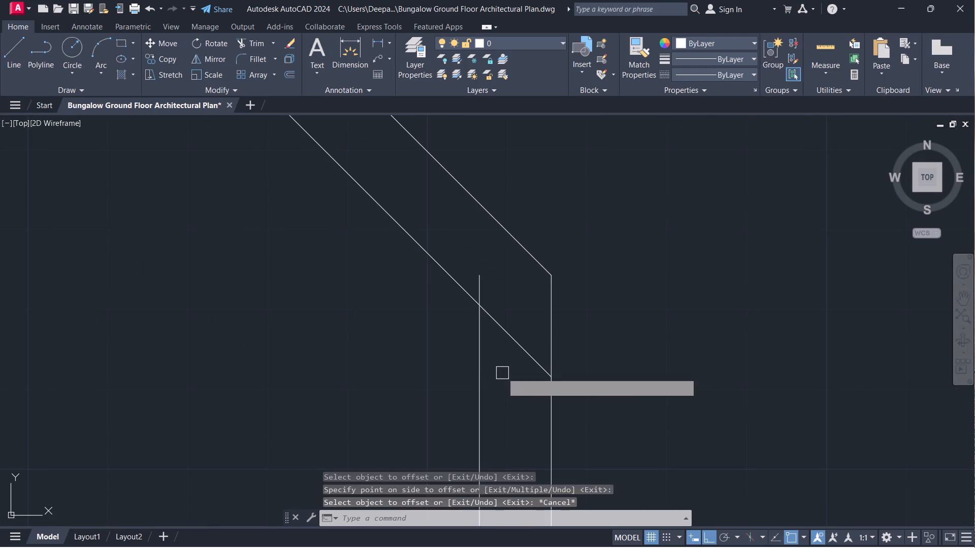
drag(502, 373, 475, 286)
key(Escape)
scroll(483, 306, down, 3)
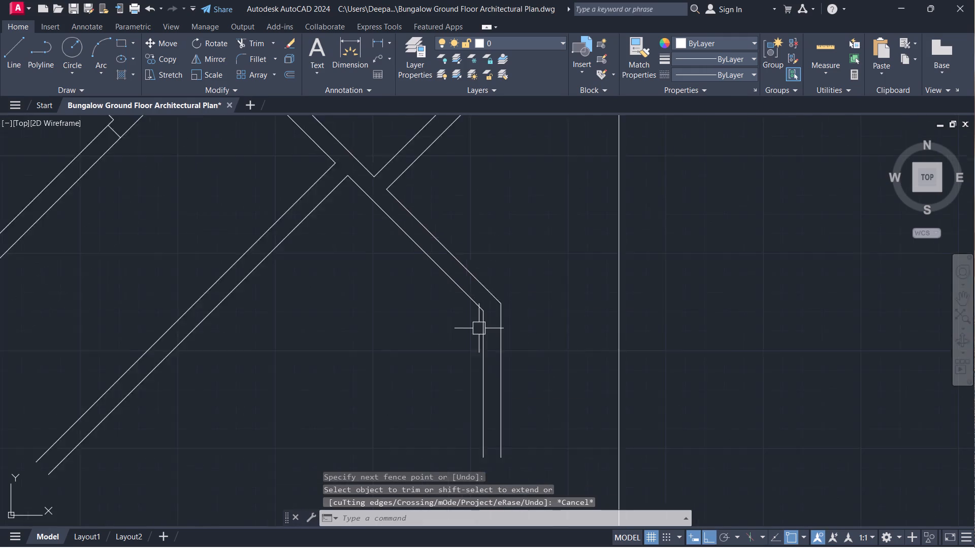
scroll(479, 330, down, 2)
middle_drag(464, 338, 521, 256)
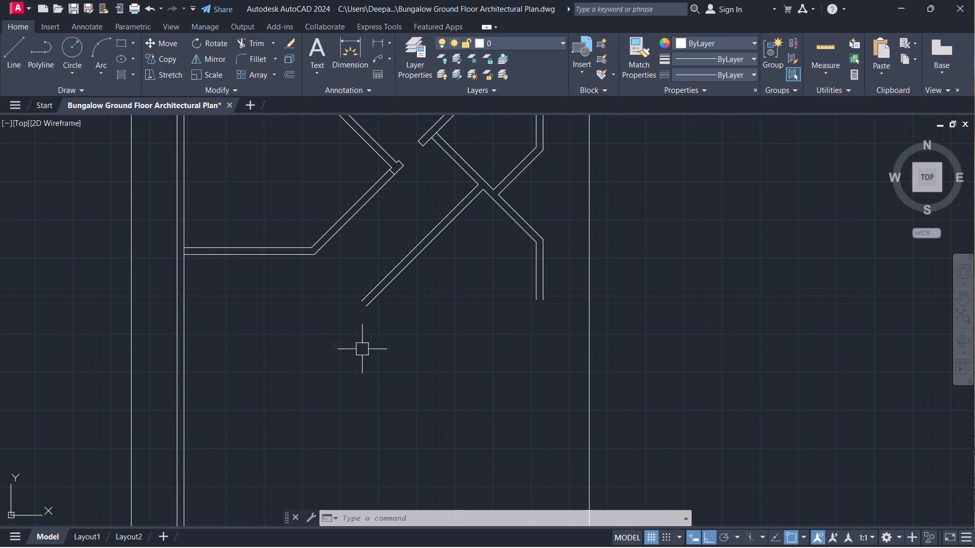
Examine the diagonal wall junction, the short vertical outer wall and the empty area below them on the plan.
scroll(461, 389, down, 2)
middle_drag(461, 389, 522, 260)
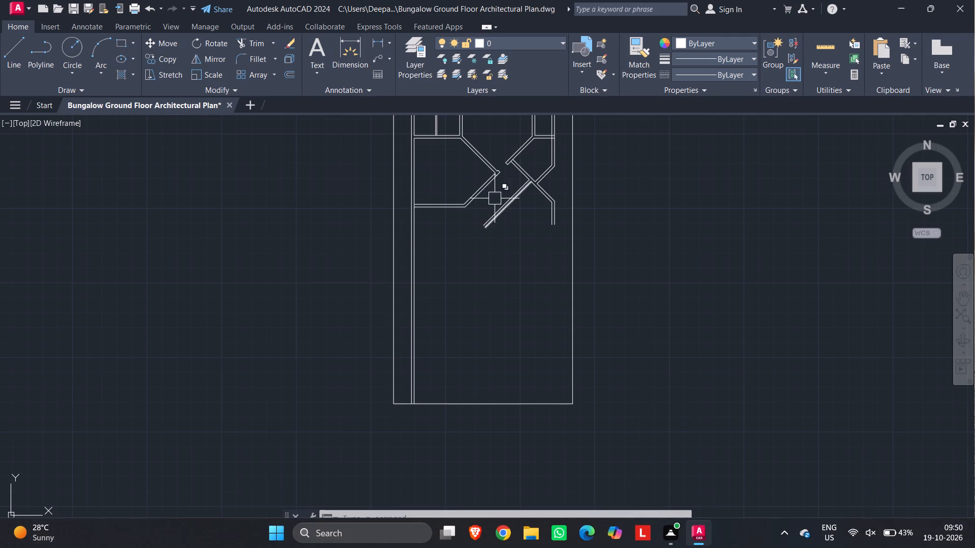
scroll(487, 167, up, 1)
middle_drag(487, 167, 642, 210)
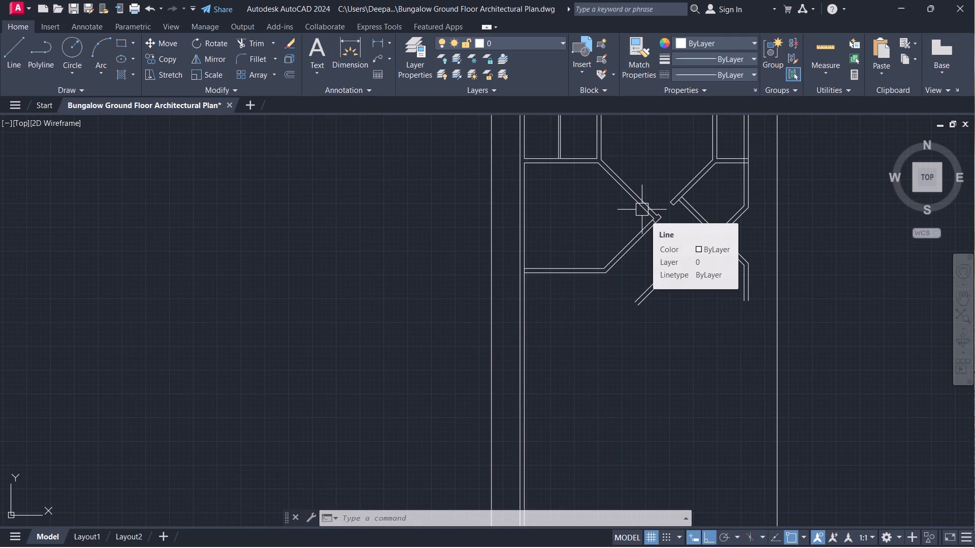
key(alt+Tab)
key(alt+Tab)
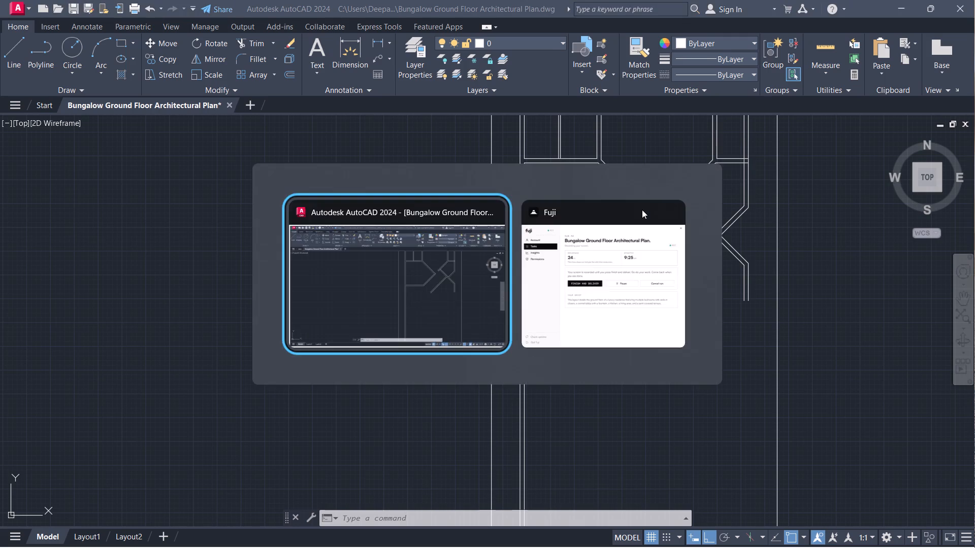
middle_drag(681, 223, 622, 209)
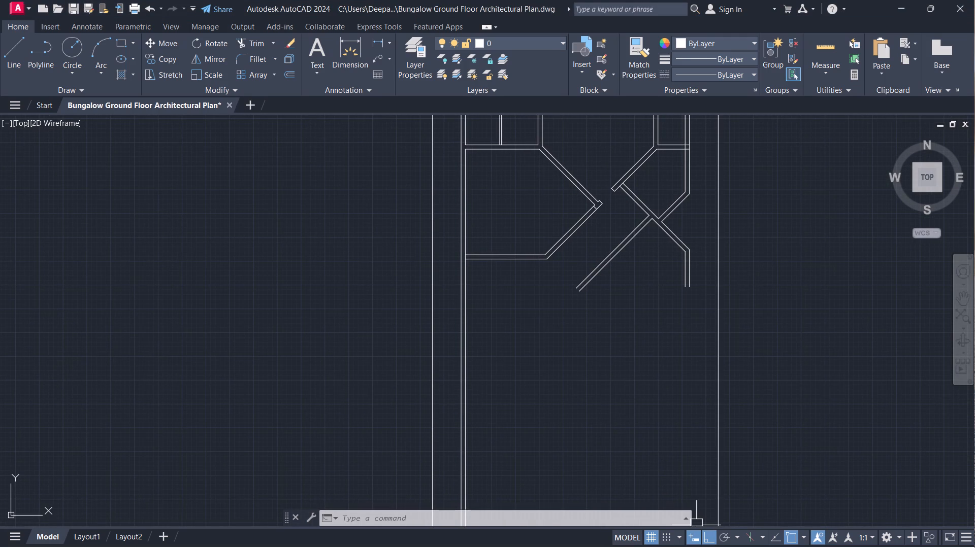
middle_drag(648, 336, 646, 335)
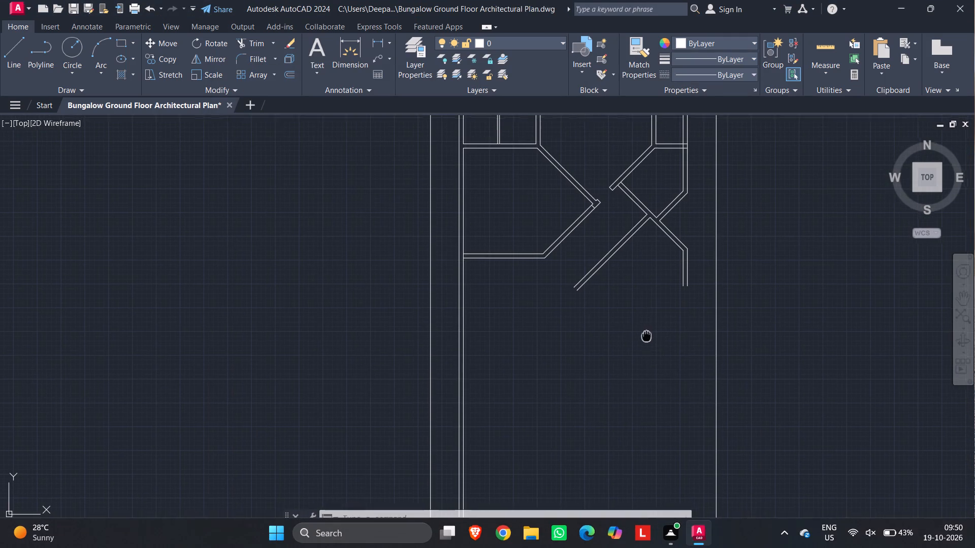
middle_drag(646, 335, 591, 320)
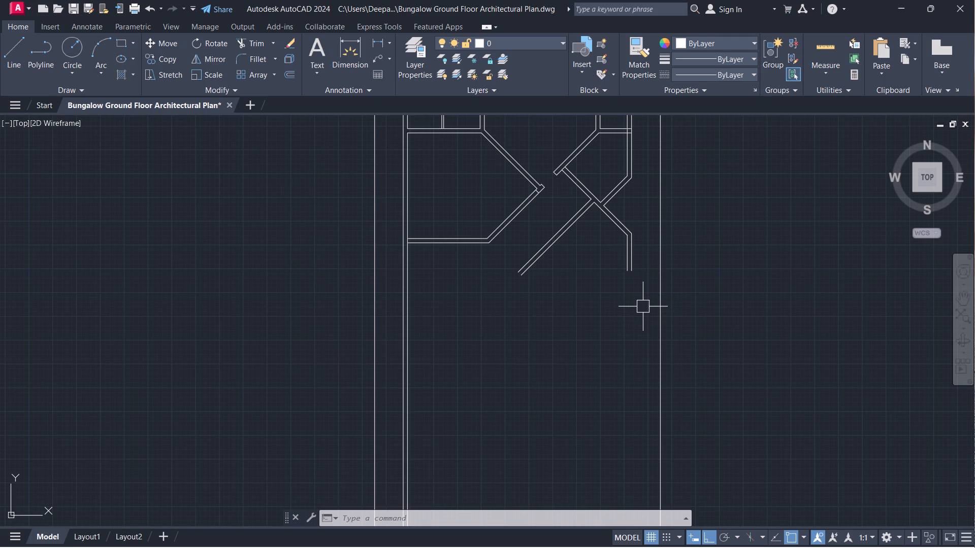
middle_drag(575, 231, 512, 313)
scroll(512, 313, up, 2)
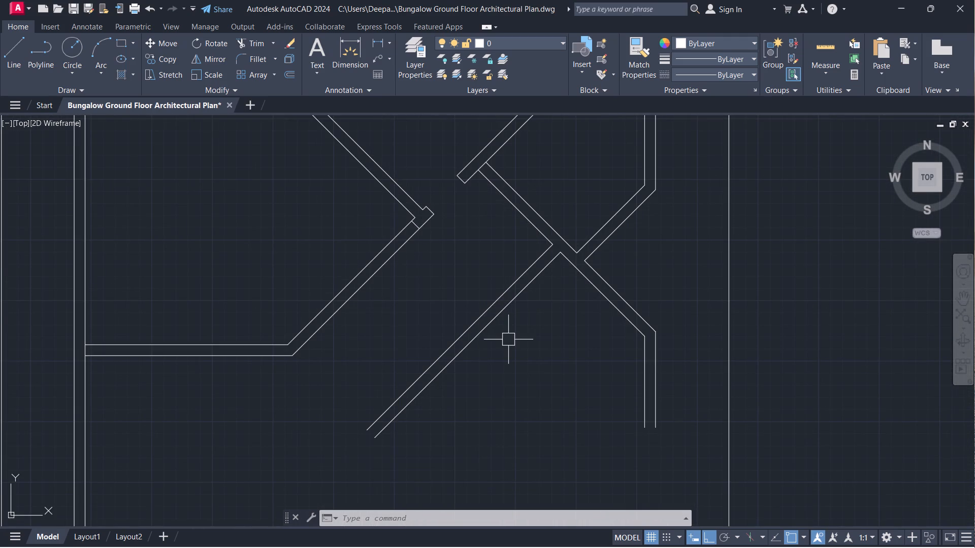
middle_drag(508, 341, 491, 309)
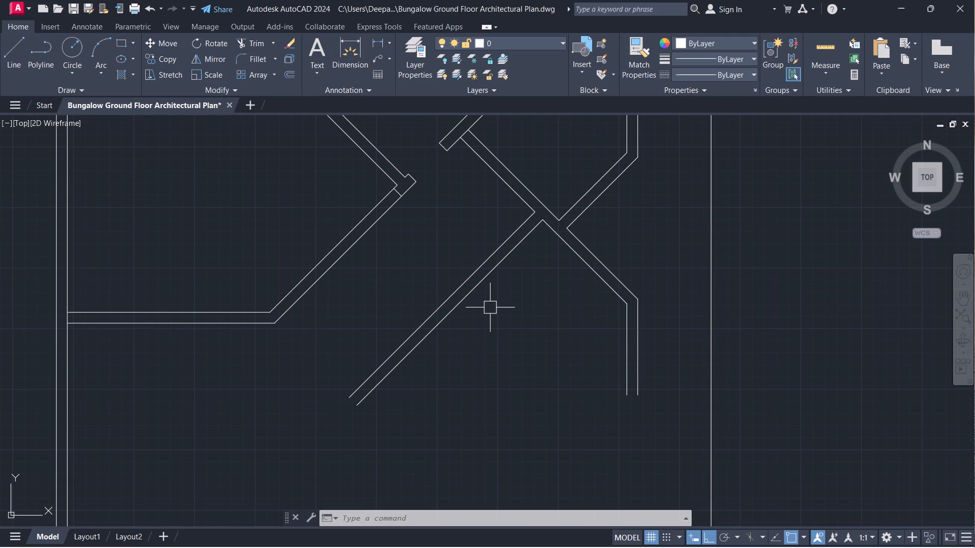
middle_drag(476, 323, 570, 281)
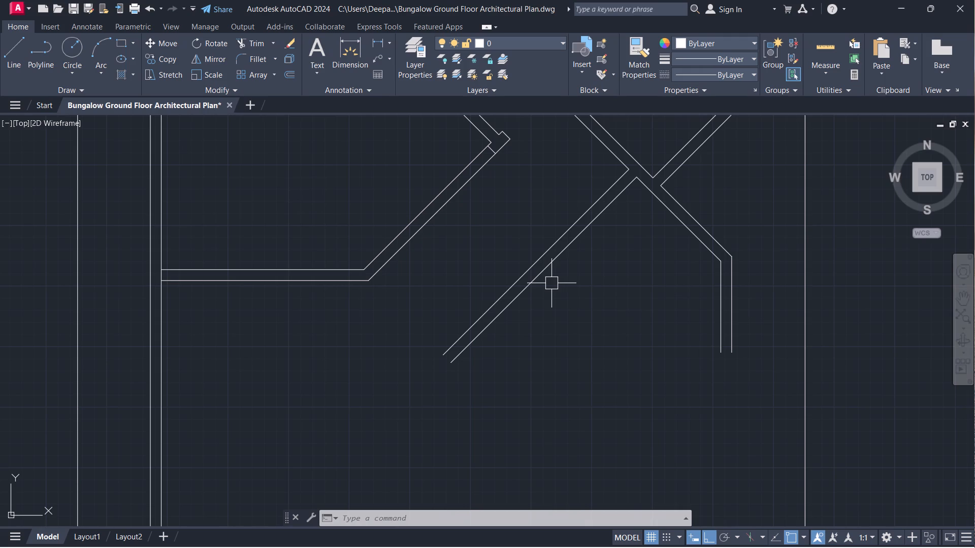
middle_drag(625, 282, 606, 321)
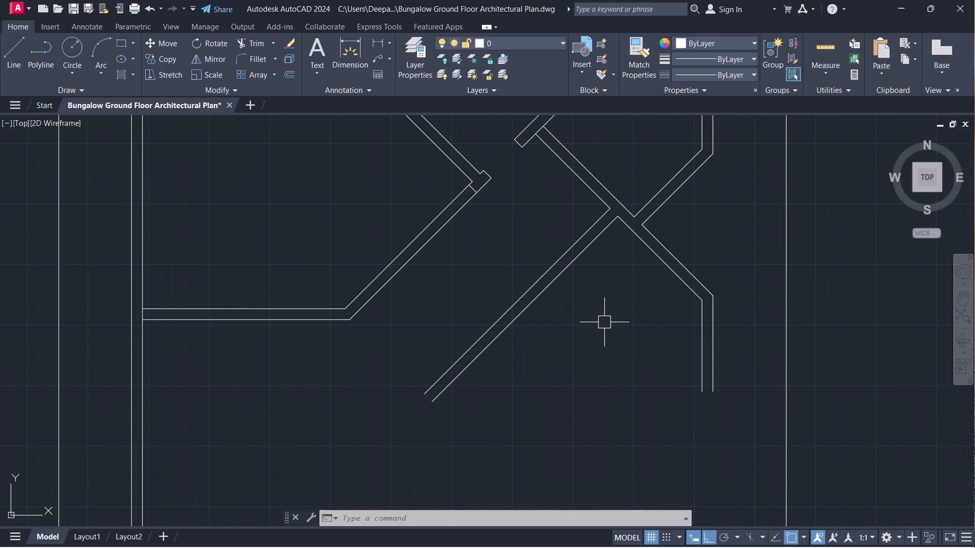
Offset the inner line of the diagonal wall between the junction and the lower right outer wall 14'9" down-left into the plan.
text(o)
key(space)
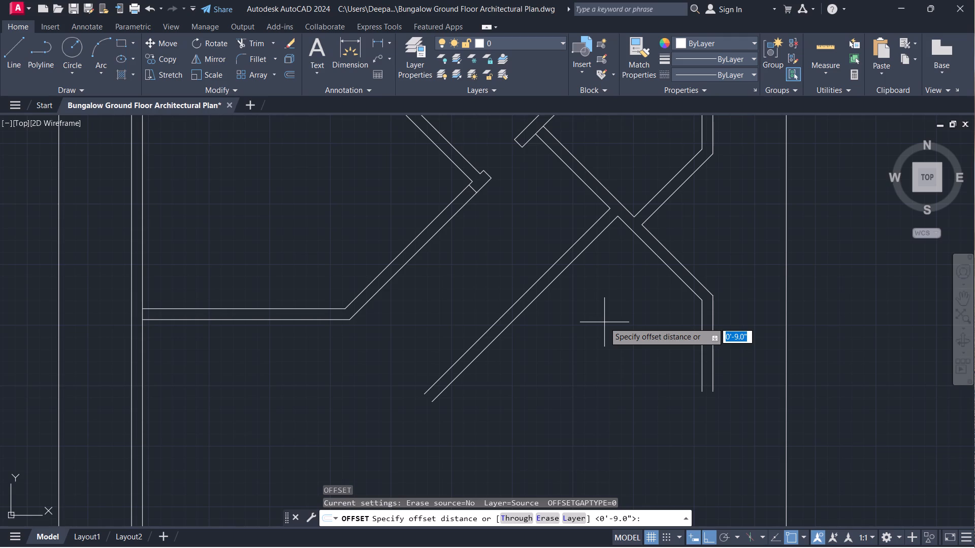
text(14)
text('9)
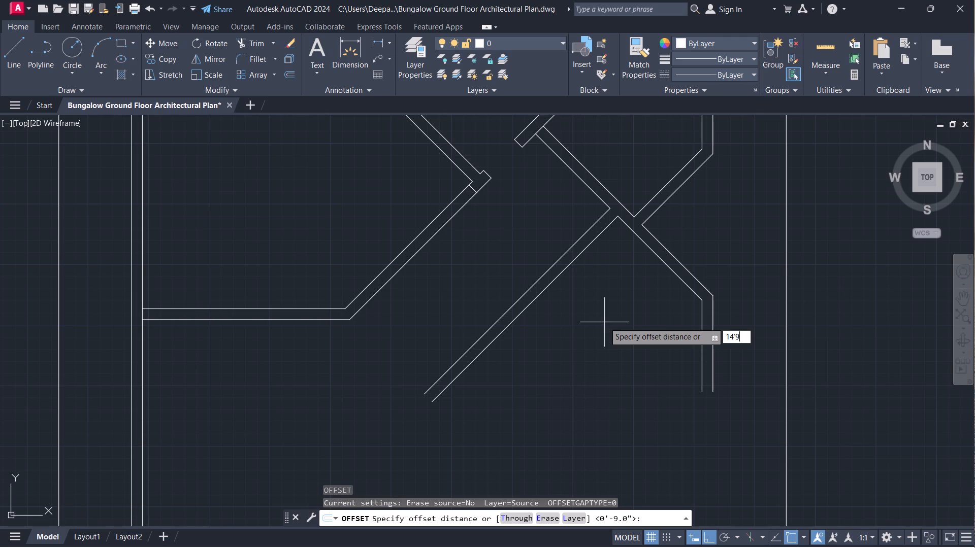
key(Return)
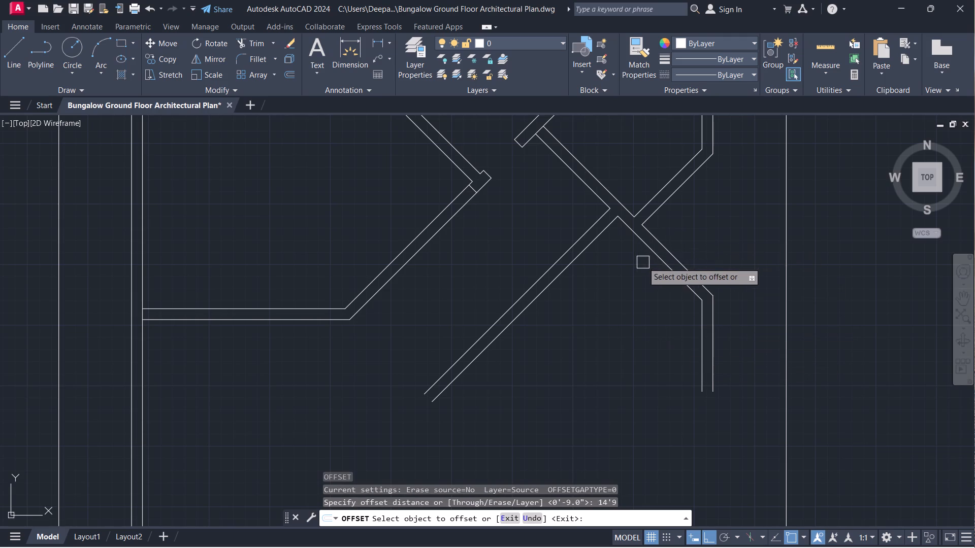
click(659, 259)
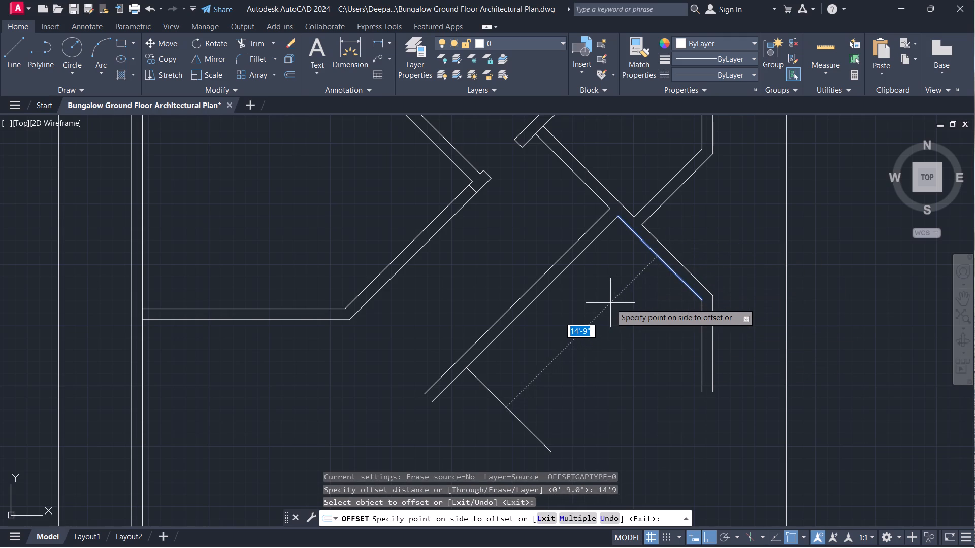
click(610, 303)
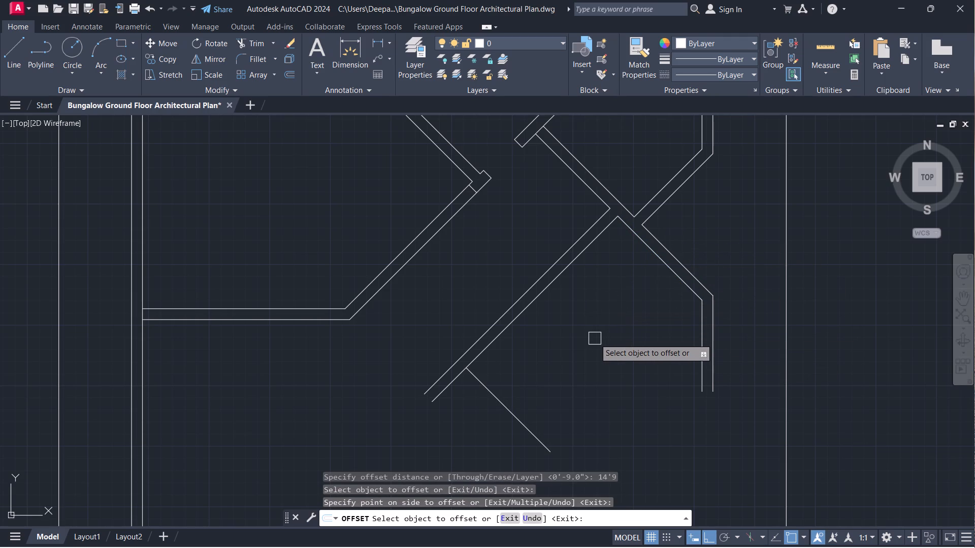
key(Escape)
key(Escape)
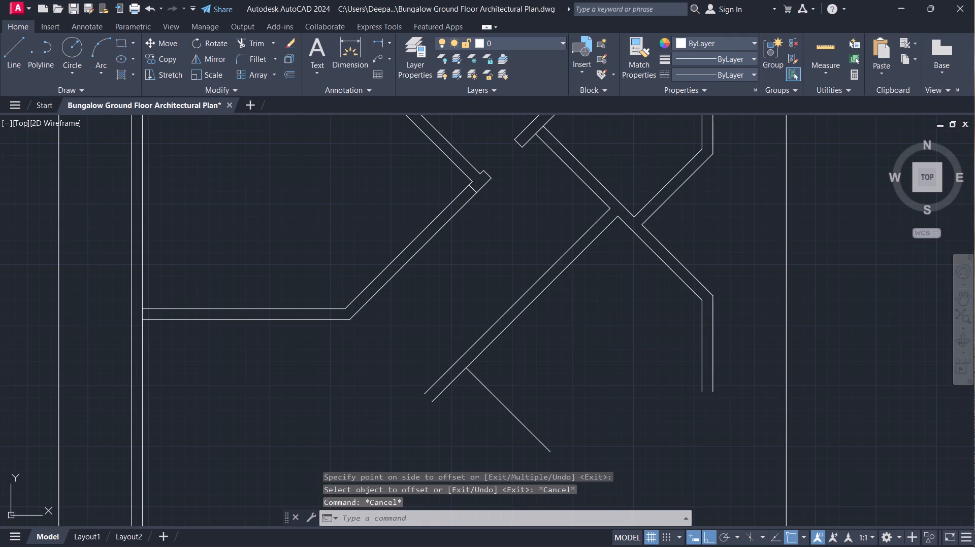
Offset the new diagonal line 9" down-left to form the second face of the diagonal wall.
middle_drag(594, 362, 602, 293)
scroll(594, 362, up, 1)
scroll(602, 293, down, 1)
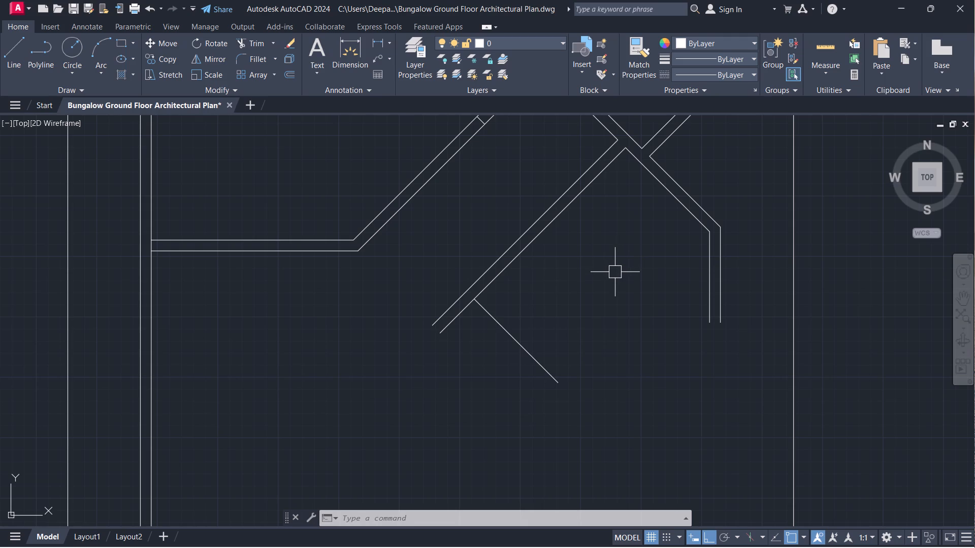
scroll(627, 279, up, 1)
middle_drag(627, 279, 664, 258)
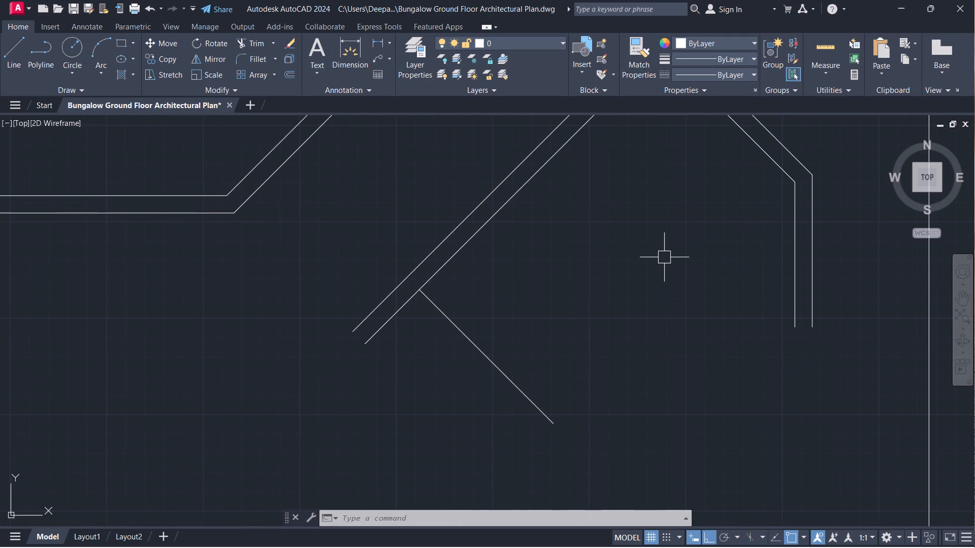
text(o)
key(space)
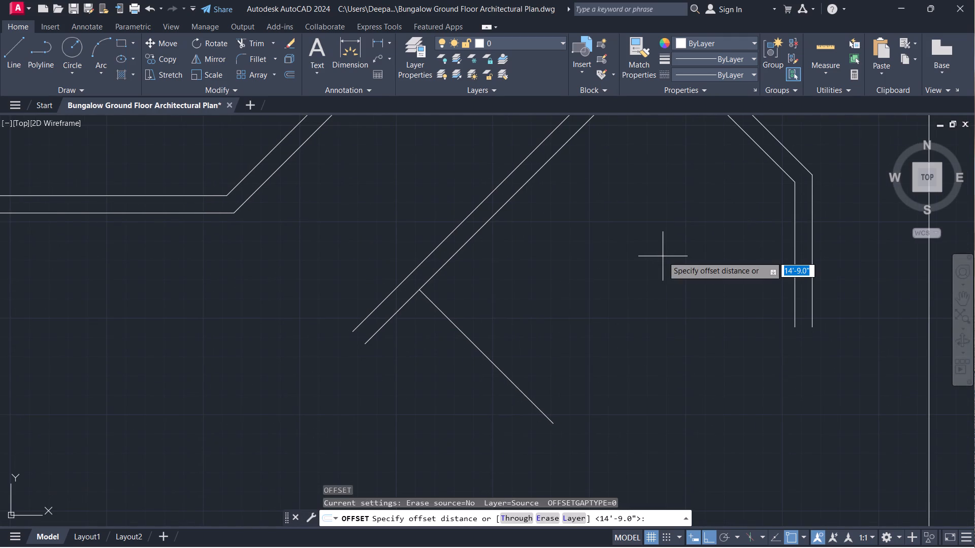
key(9)
key(Return)
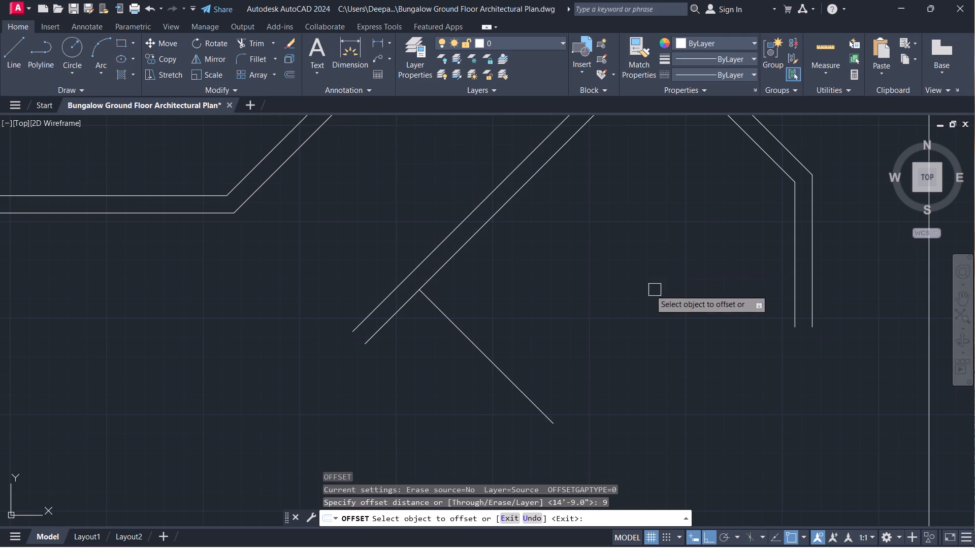
drag(487, 366, 482, 366)
click(449, 395)
middle_drag(536, 342, 537, 341)
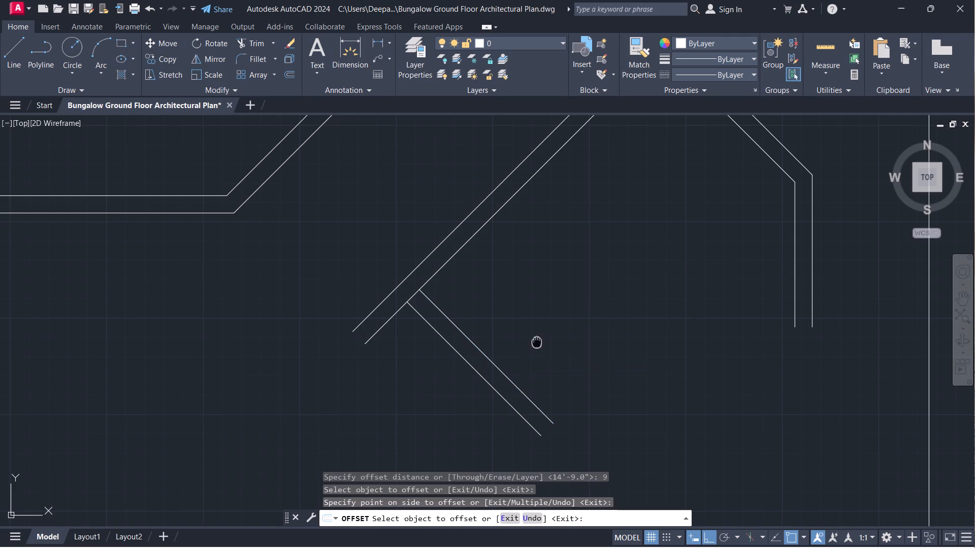
middle_drag(537, 341, 541, 243)
key(Escape)
Draw a horizontal line from the lower end of the new diagonal wall's upper line eastward past the right boundary line.
scroll(537, 243, down, 2)
middle_click(537, 243)
middle_click(537, 243)
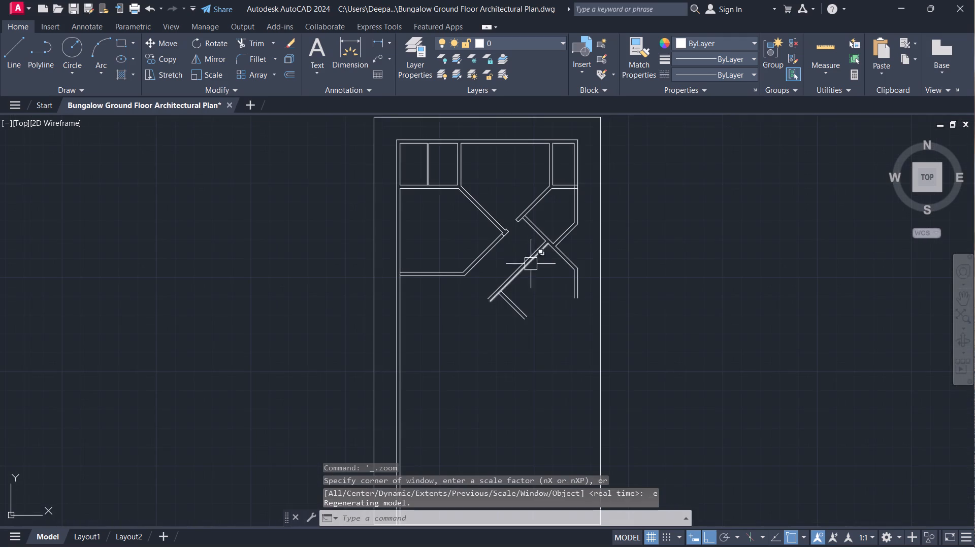
scroll(526, 282, up, 2)
middle_drag(527, 293, 545, 251)
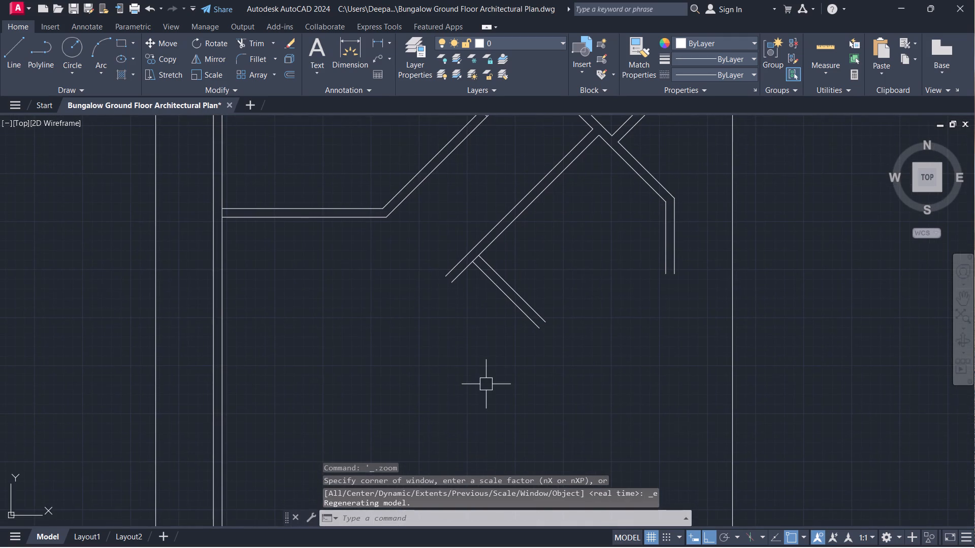
scroll(473, 341, up, 1)
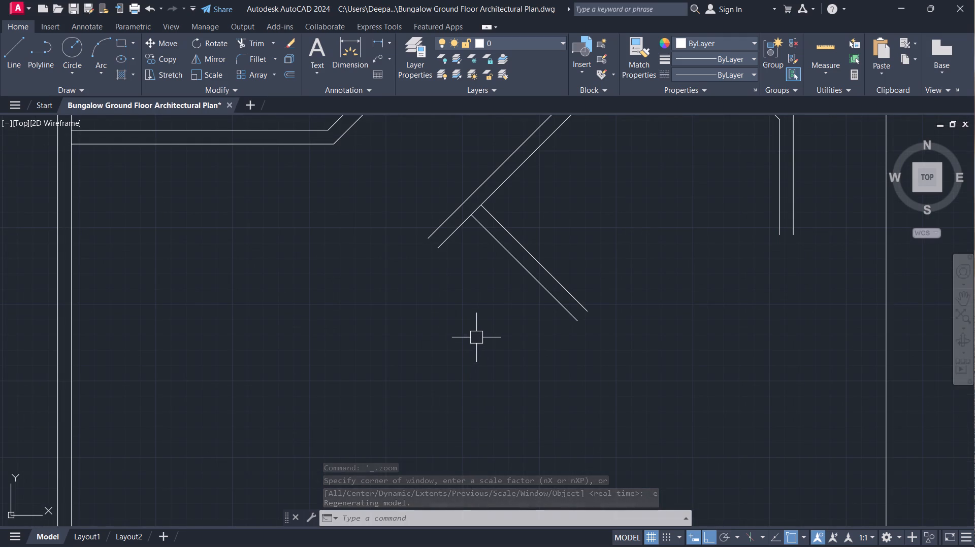
scroll(526, 327, down, 2)
scroll(564, 322, up, 1)
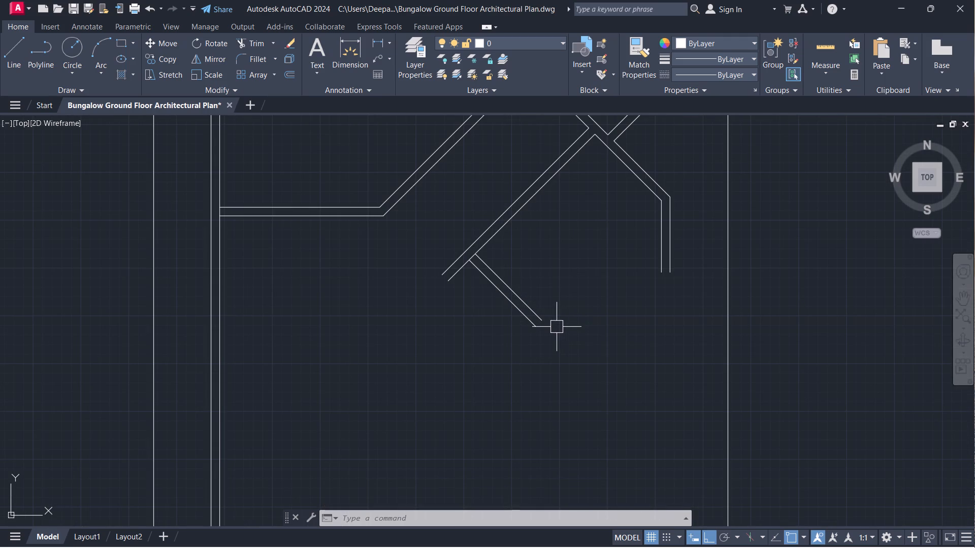
text(l)
key(space)
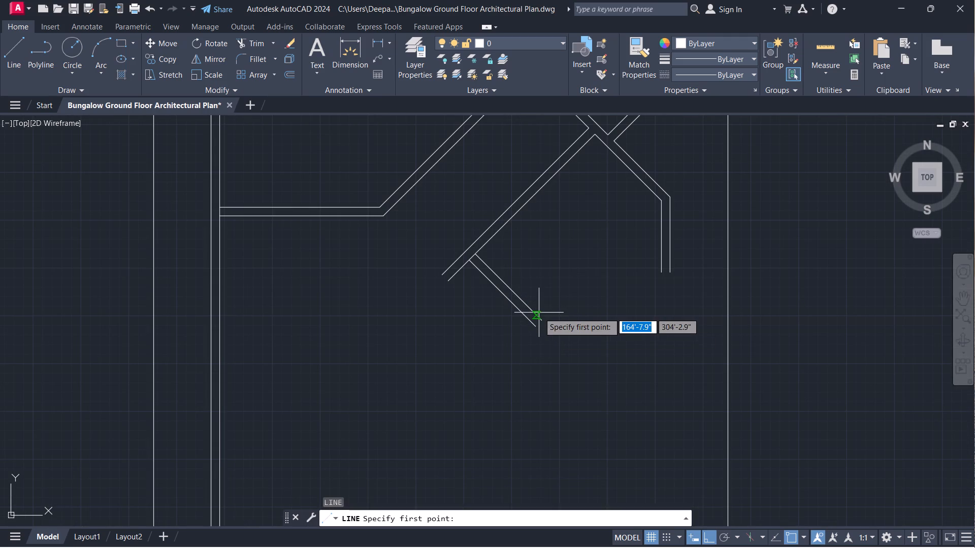
click(545, 320)
click(767, 311)
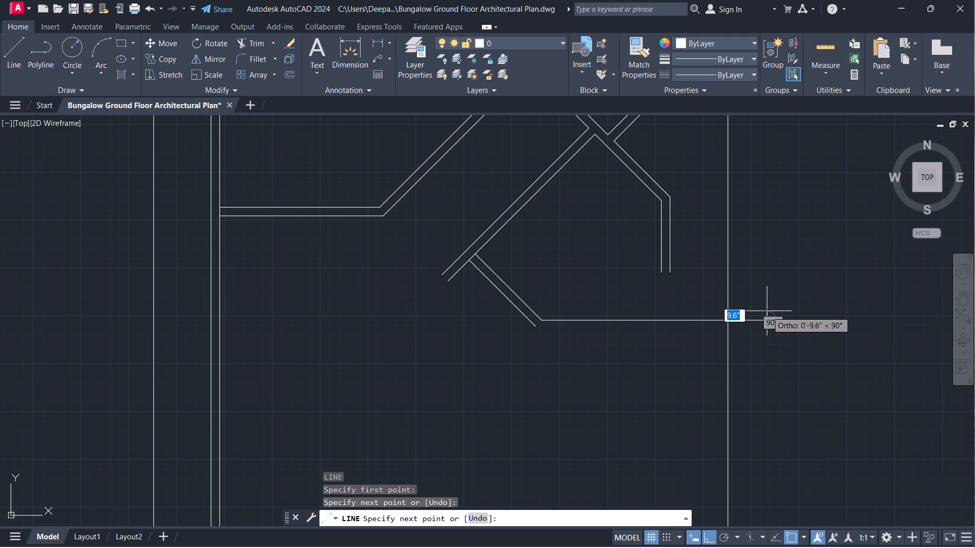
key(Escape)
Offset the new horizontal line 9" downward to form the horizontal wall.
text(o 9)
key(Return)
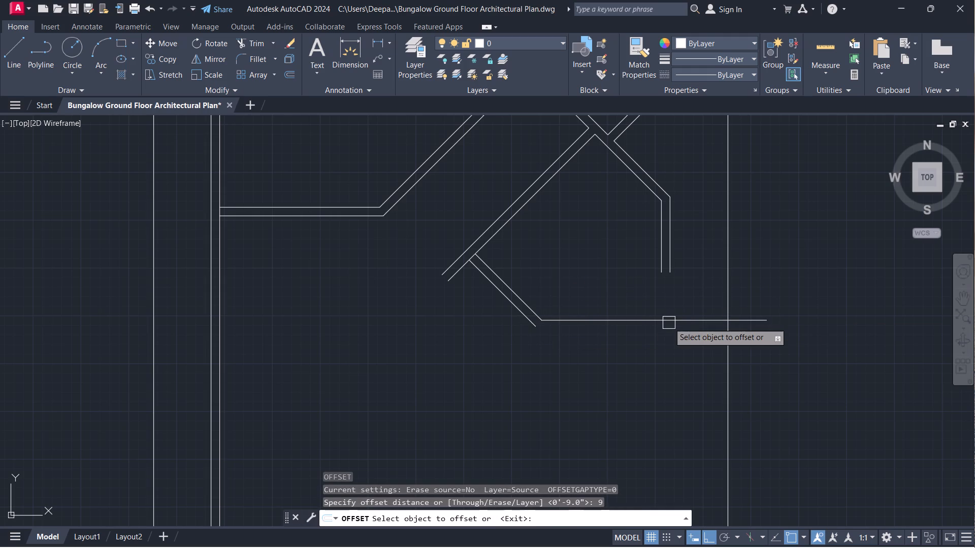
click(588, 321)
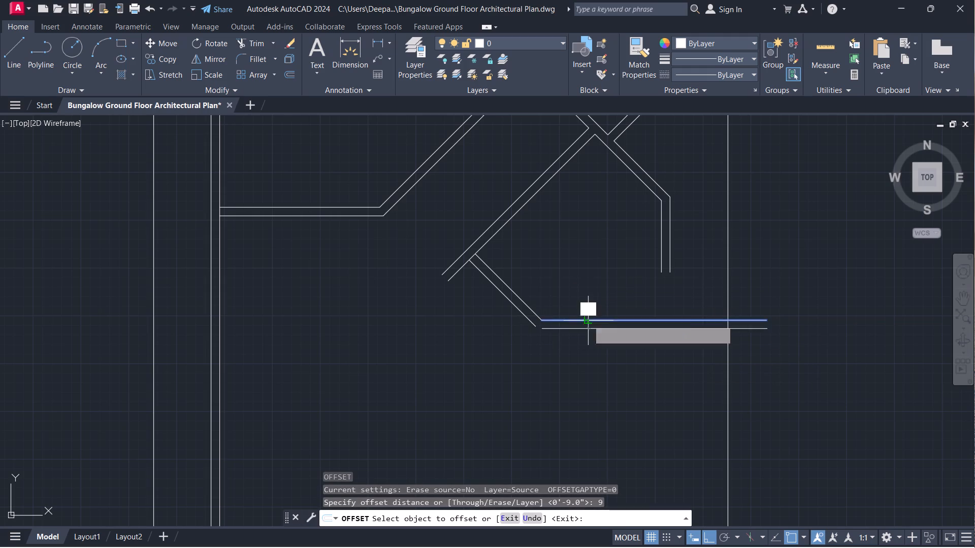
click(576, 364)
key(Escape)
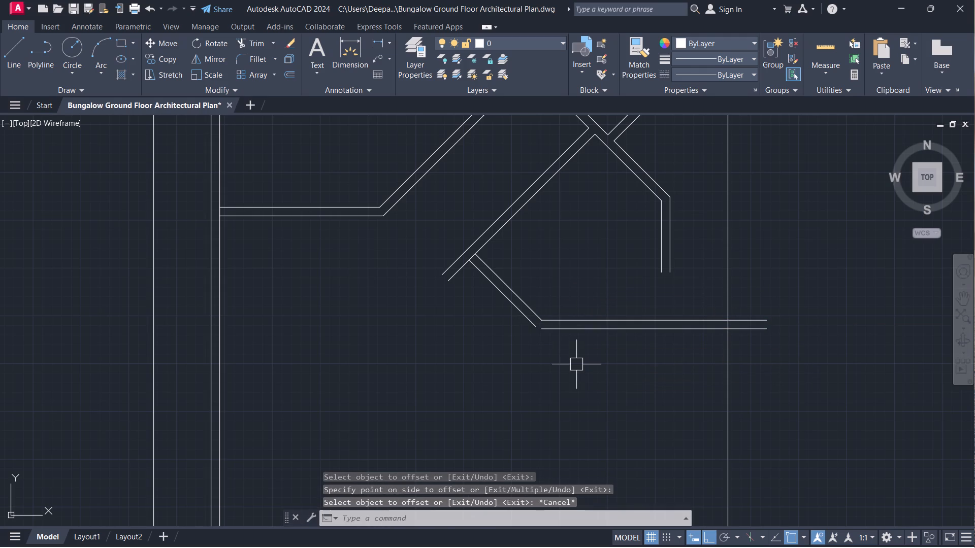
Fillet the diagonal wall's lower line with the horizontal wall's lower line at zero radius to close the outer corner.
key(f)
key(space)
scroll(515, 296, up, 3)
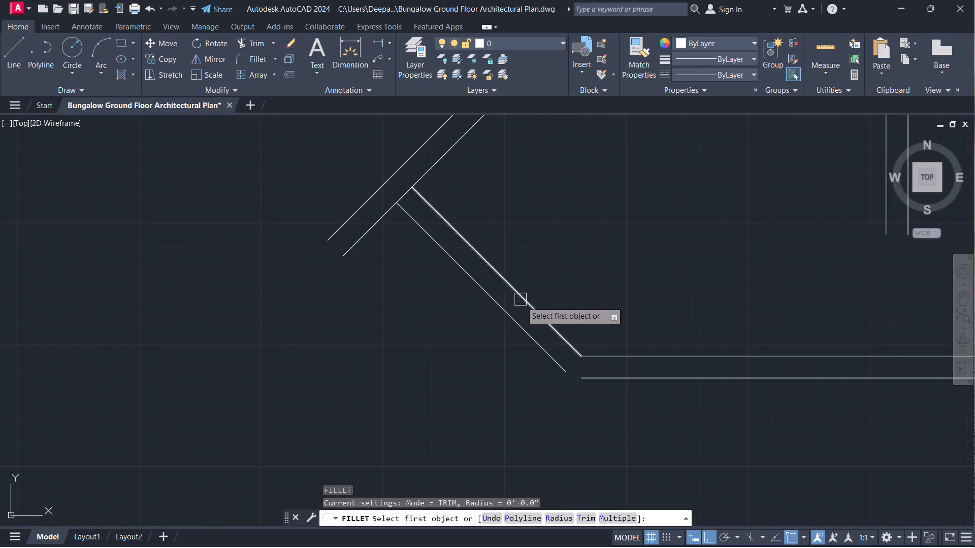
middle_drag(512, 332, 525, 201)
click(543, 226)
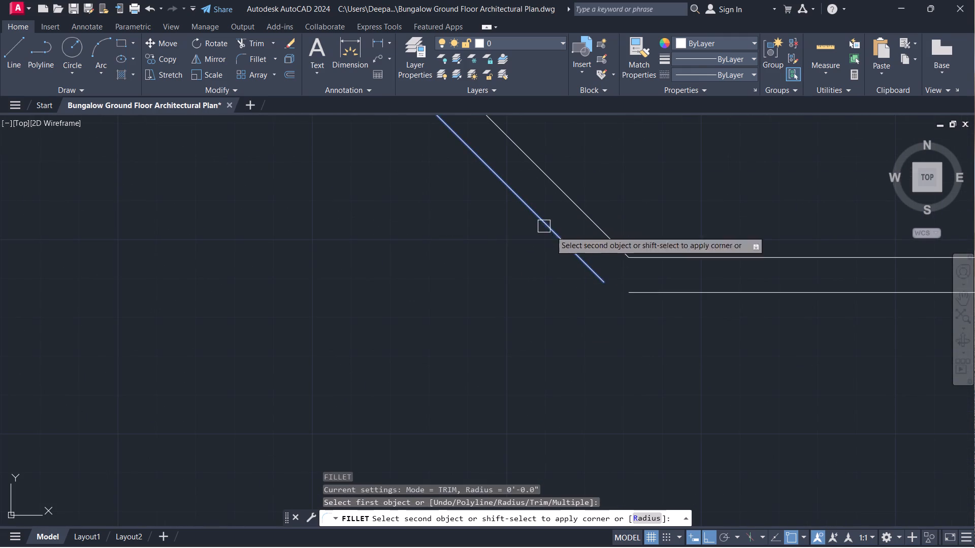
click(690, 288)
key(Escape)
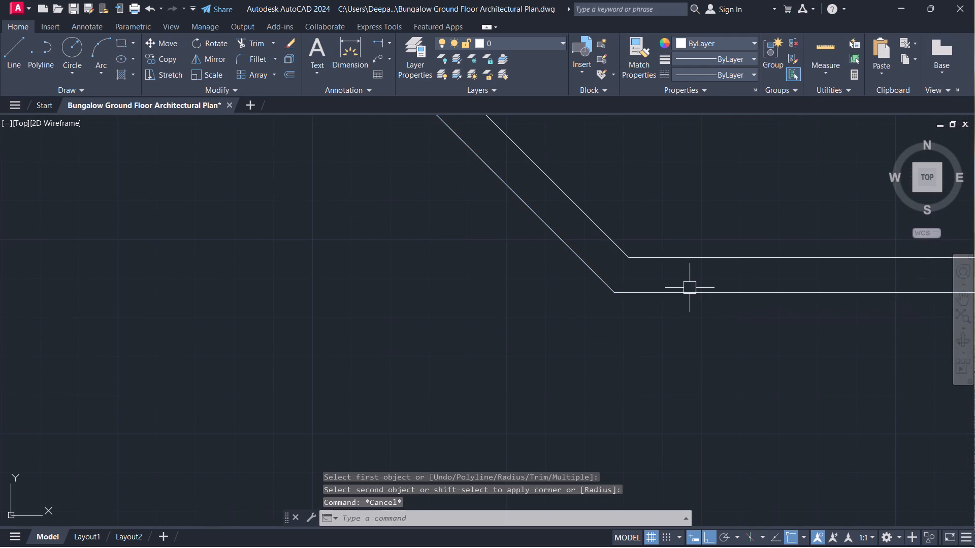
Extend both lines of the right-hand vertical wall down to the new horizontal wall's upper and lower lines.
scroll(689, 277, down, 2)
middle_drag(705, 239, 553, 272)
scroll(555, 273, down, 1)
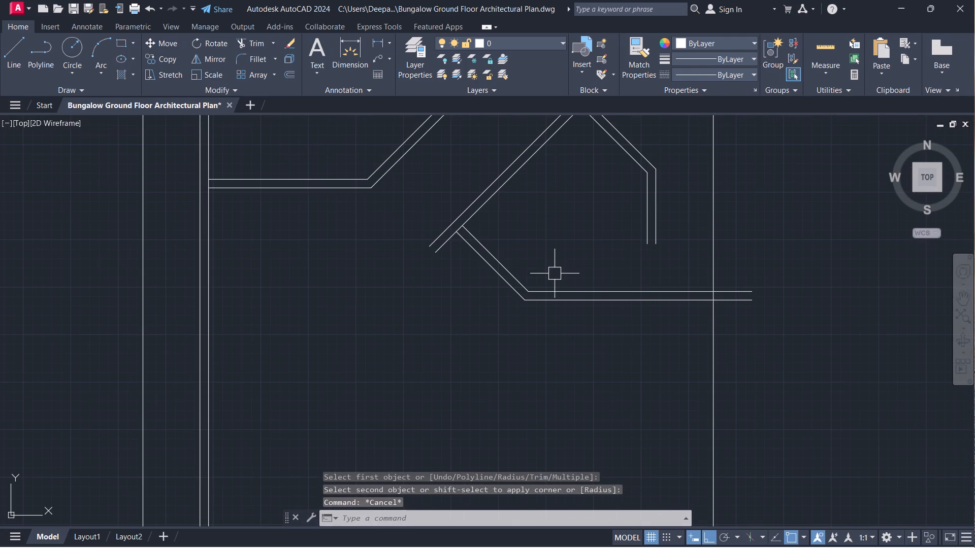
middle_drag(637, 233, 568, 219)
text(ex)
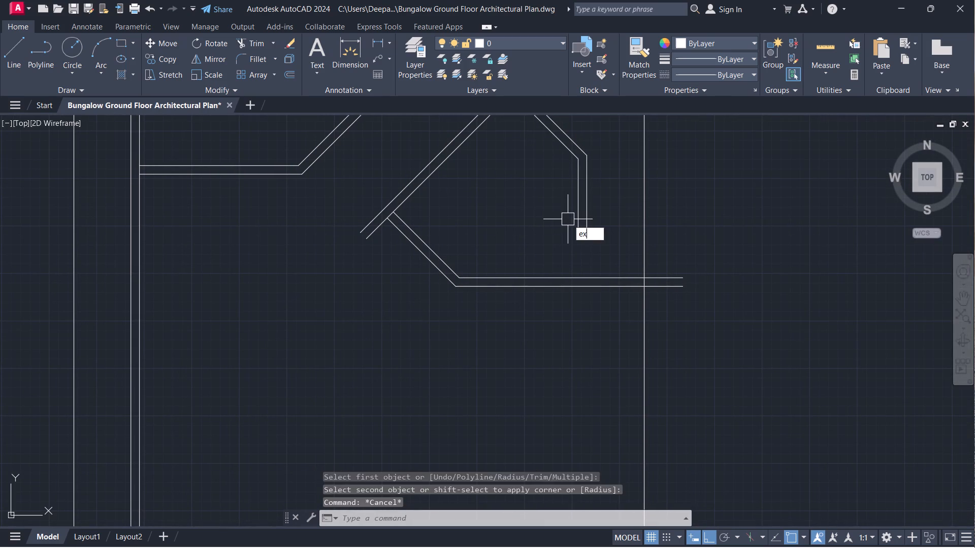
key(space)
click(553, 201)
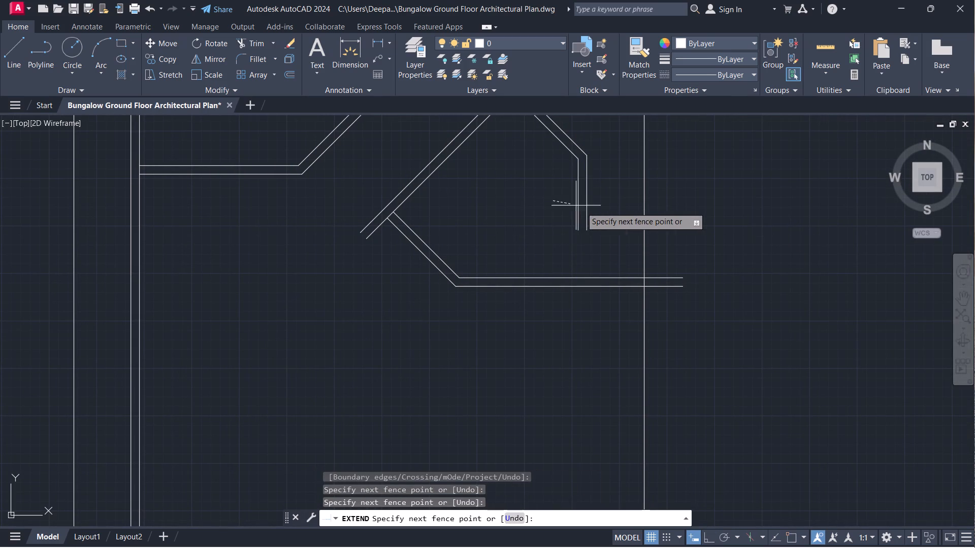
click(605, 214)
click(587, 248)
key(Escape)
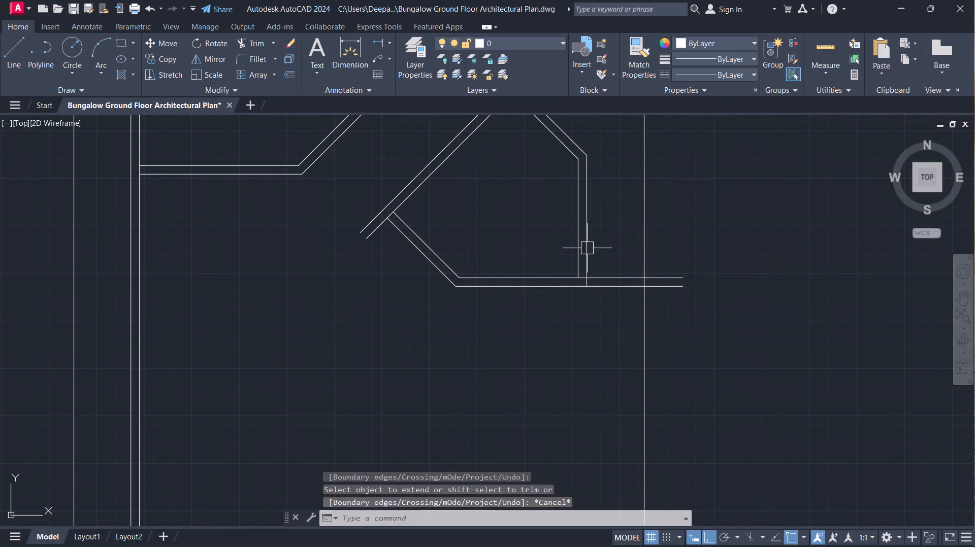
Trim the horizontal wall's line ends that run past the vertical wall's inner and outer lines to clean up the corner.
middle_drag(608, 301, 930, 359)
scroll(794, 355, up, 1)
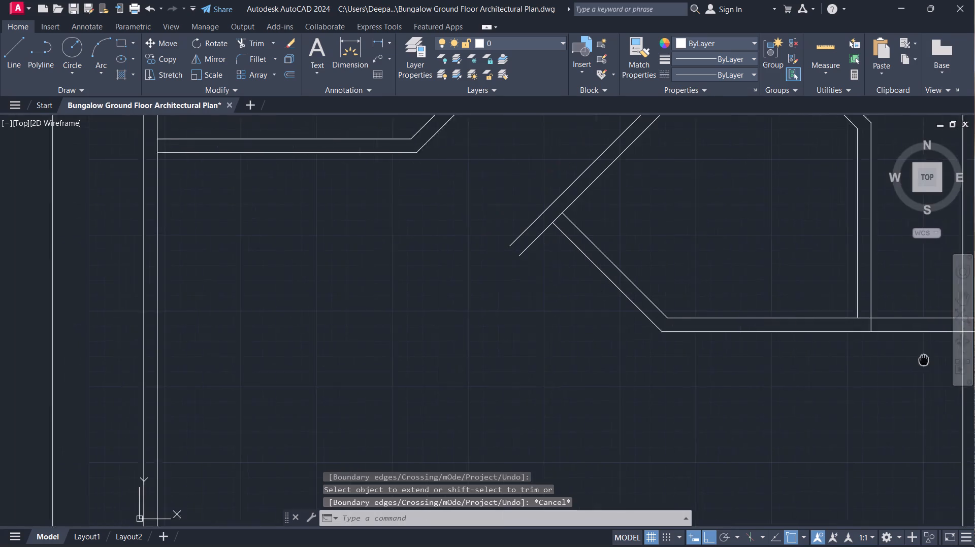
middle_drag(930, 359, 956, 366)
text(tr)
key(space)
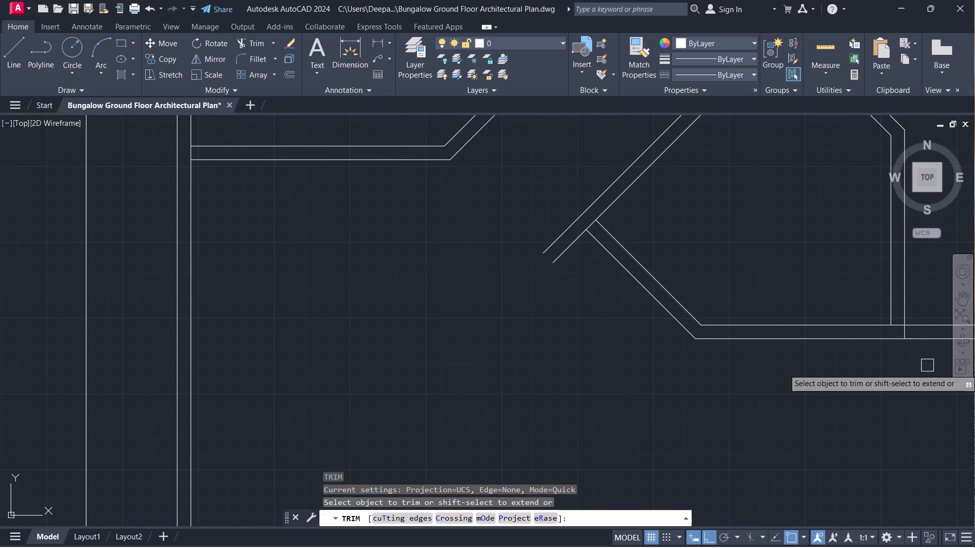
drag(926, 374, 924, 307)
scroll(906, 316, up, 2)
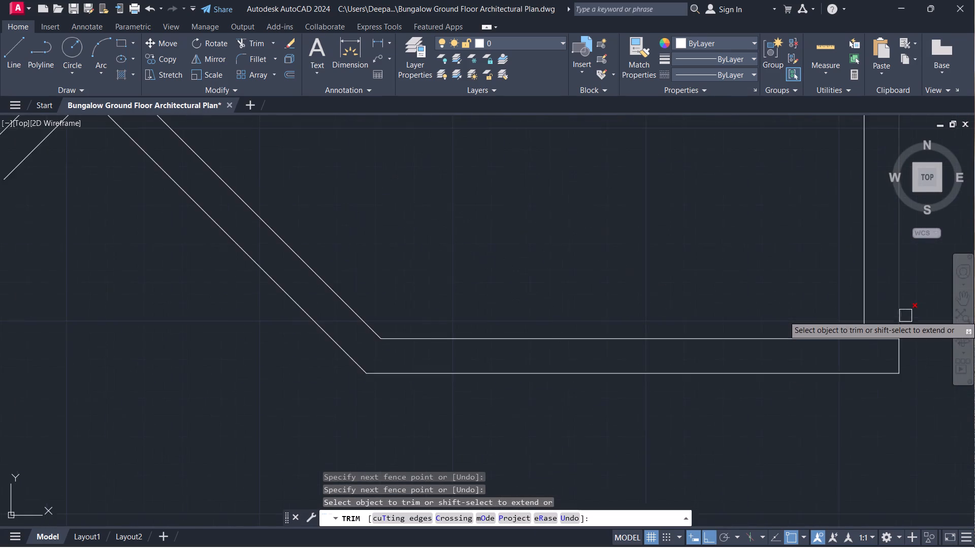
scroll(905, 316, up, 1)
drag(871, 340, 857, 357)
key(Escape)
Trim the lower line of the long diagonal wall between the two faces of the diagonal wall that branches down-right.
scroll(653, 255, down, 3)
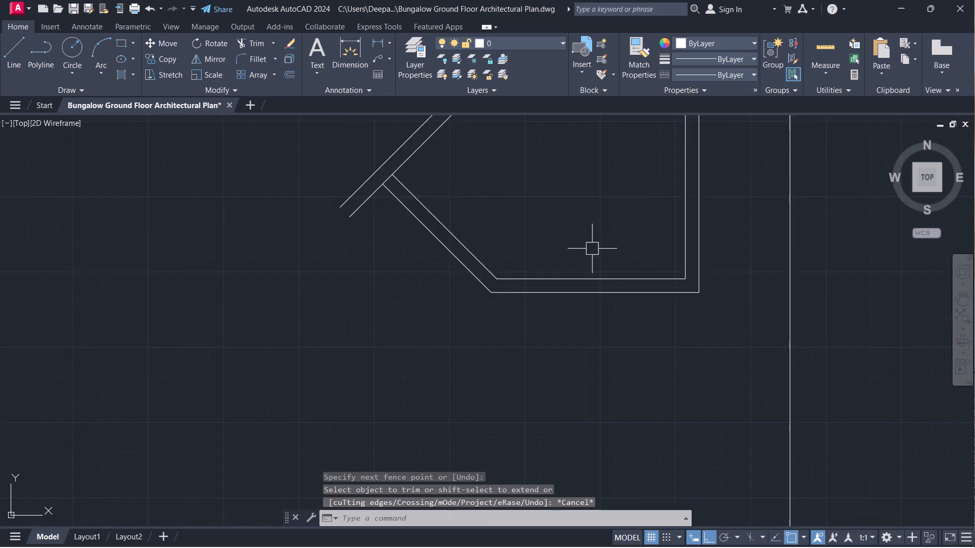
scroll(564, 243, down, 1)
middle_drag(539, 217, 601, 257)
scroll(539, 217, up, 1)
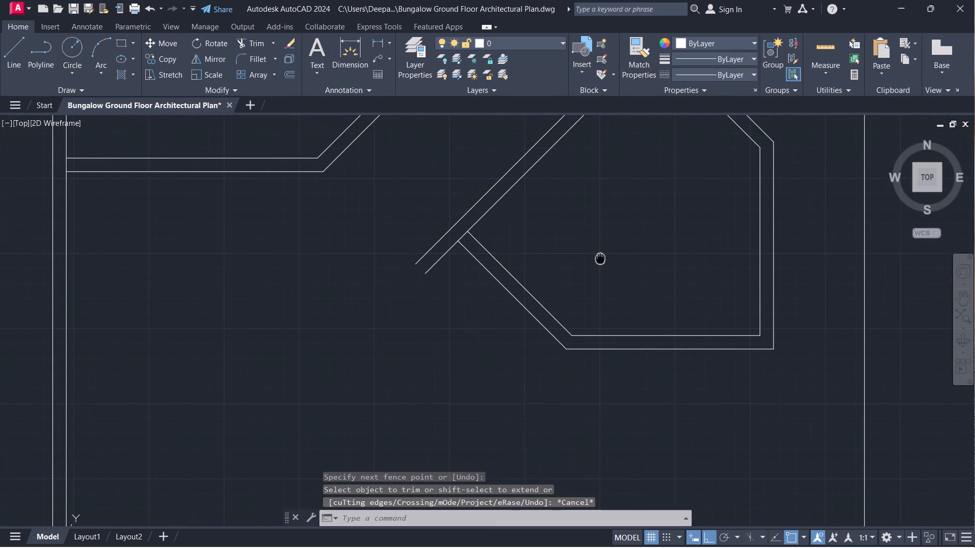
middle_drag(601, 257, 603, 256)
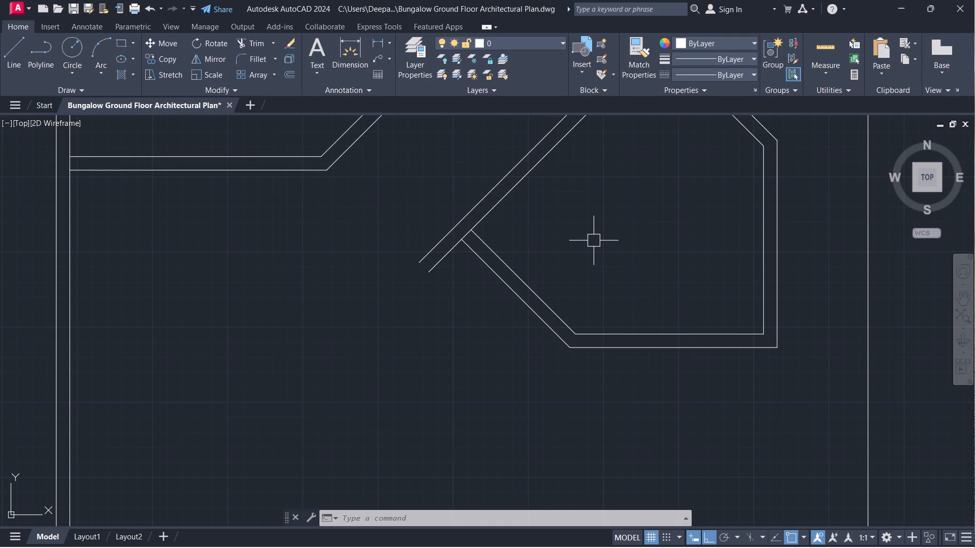
scroll(587, 243, down, 2)
middle_drag(586, 243, 552, 294)
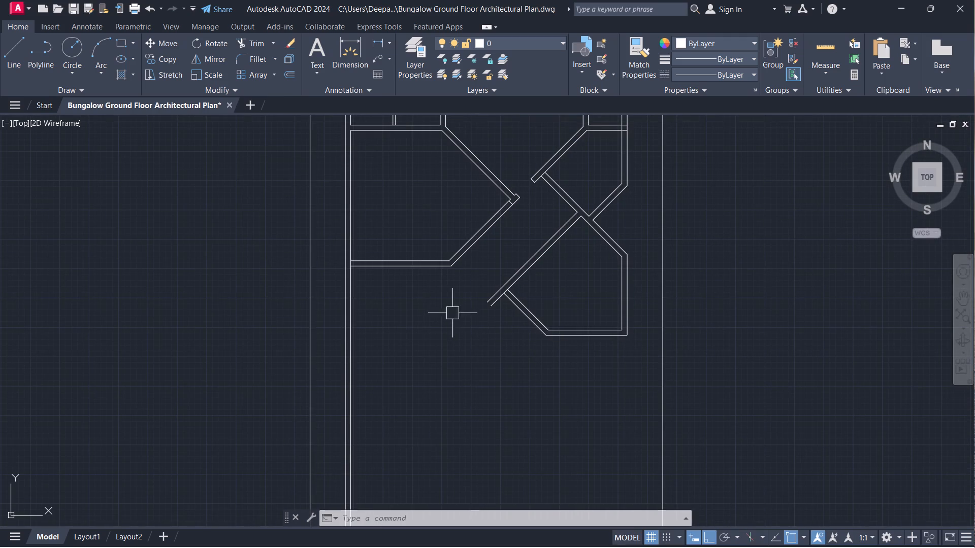
scroll(450, 318, up, 1)
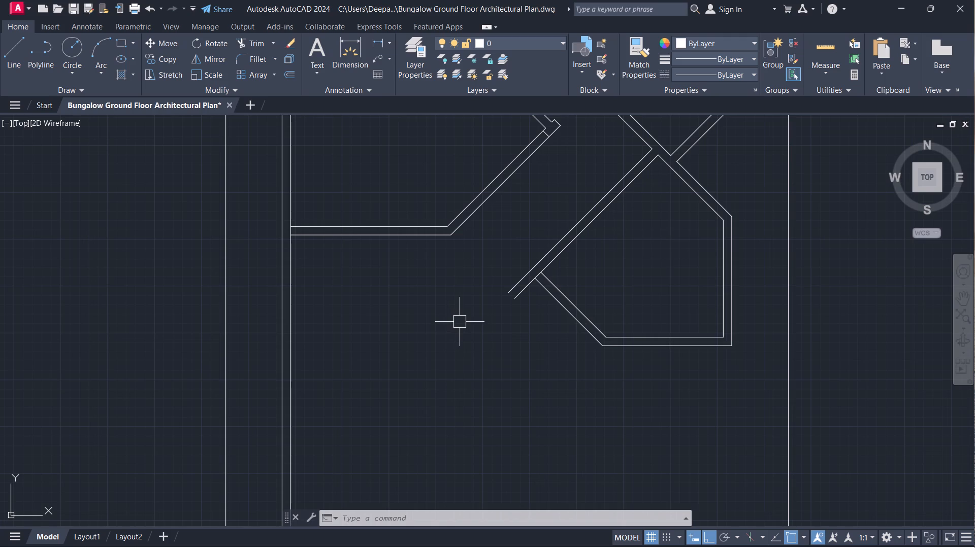
text(tr)
key(space)
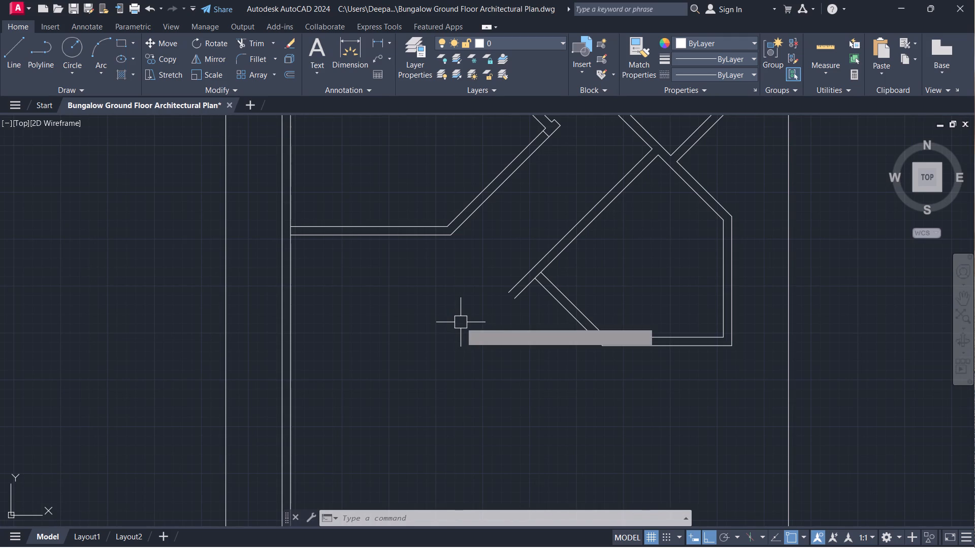
scroll(541, 272, up, 2)
scroll(606, 230, up, 1)
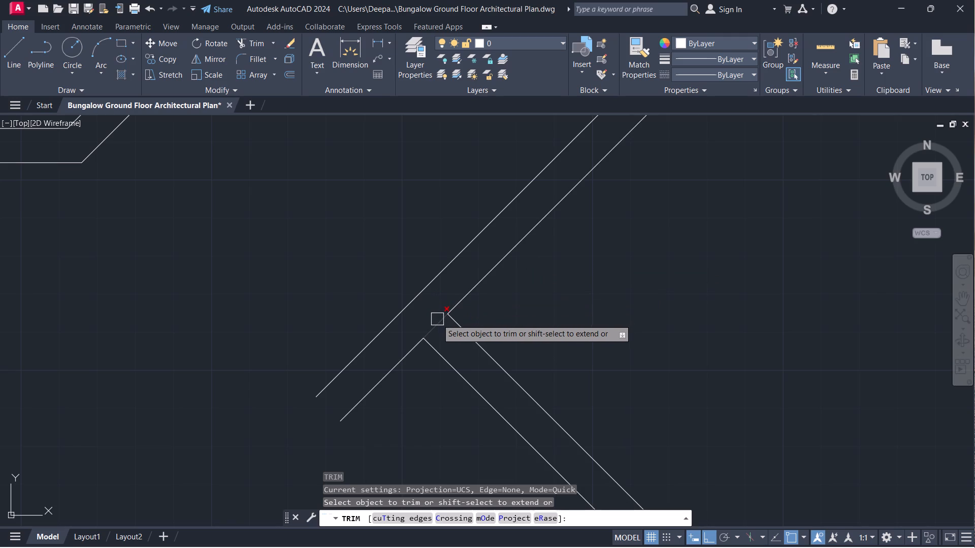
click(433, 320)
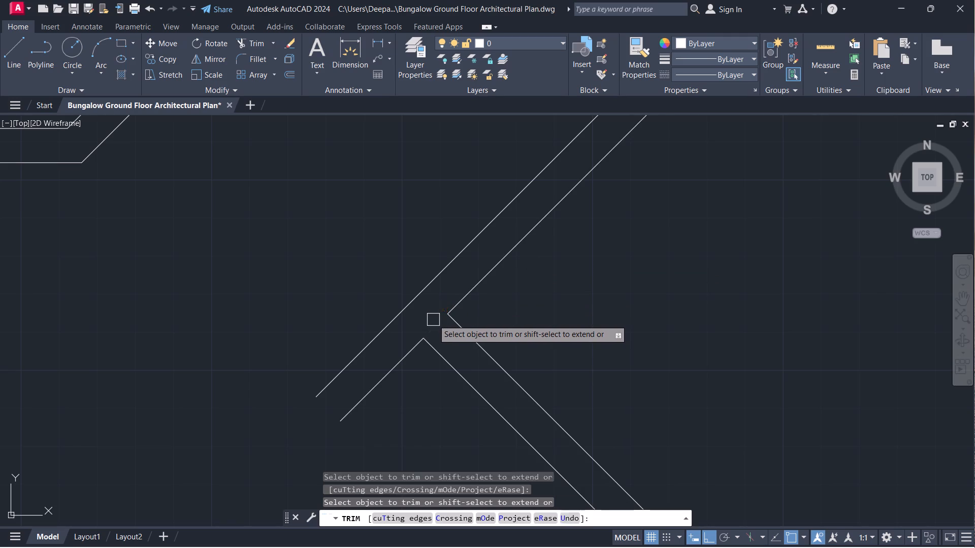
key(Escape)
Extend both lines of the branching diagonal wall up-left across the long diagonal wall to the left room's diagonal wall.
text(ex)
key(space)
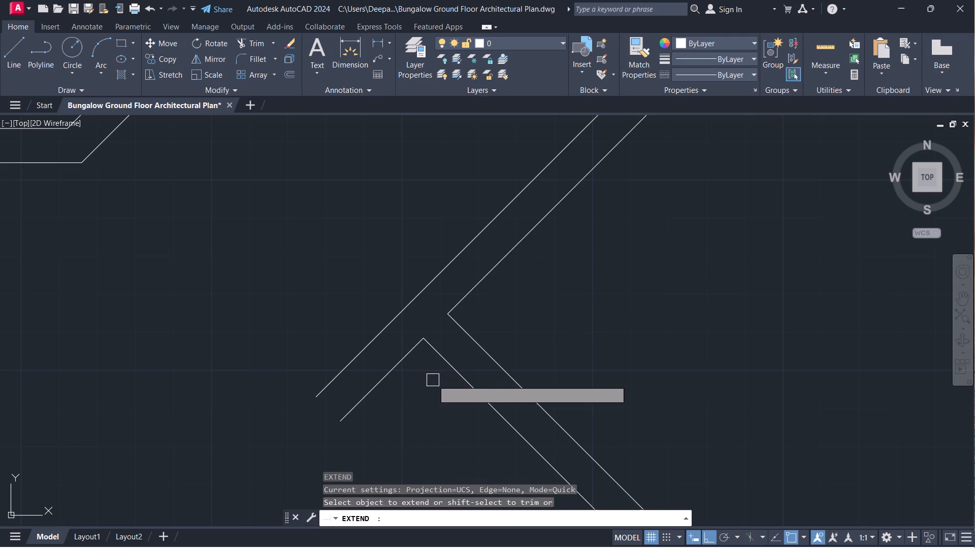
click(523, 329)
click(409, 409)
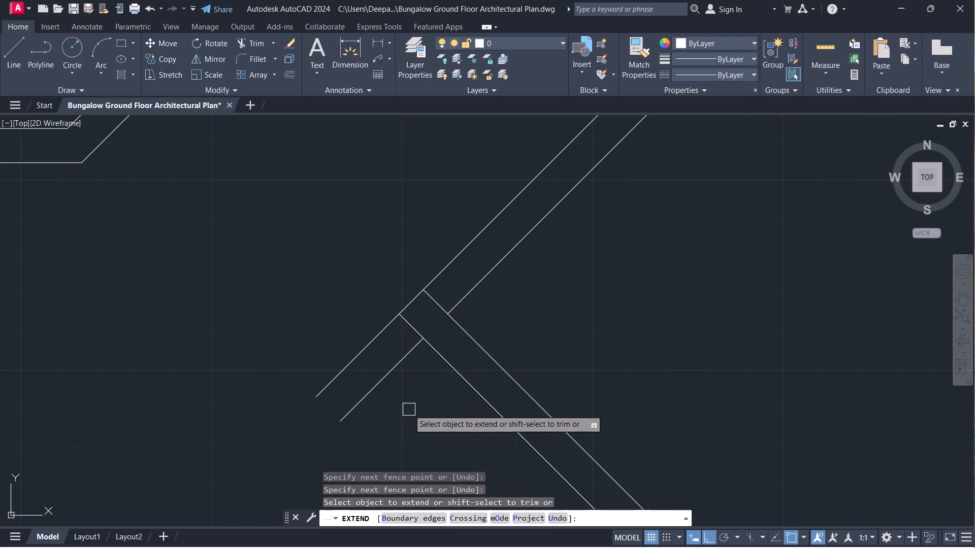
scroll(459, 371, down, 2)
click(540, 322)
click(440, 397)
key(Escape)
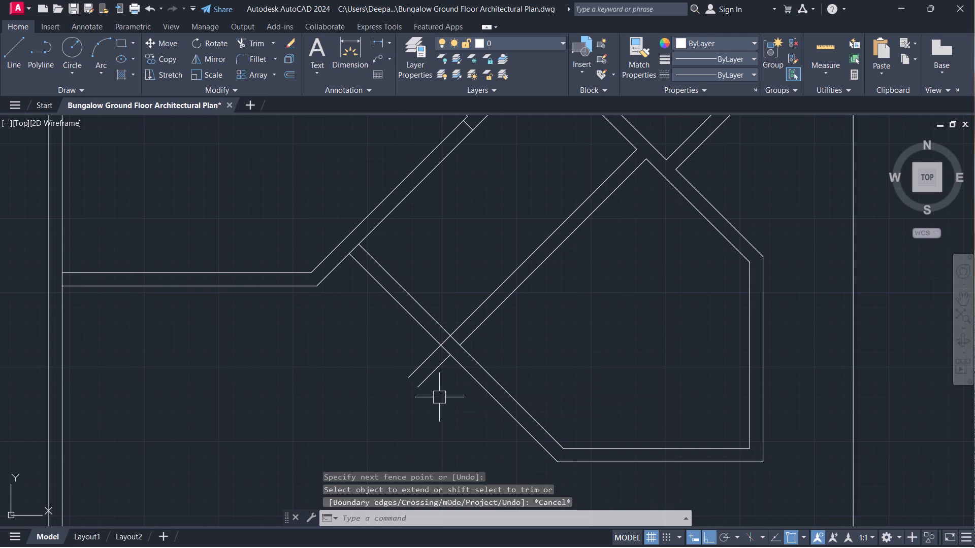
Trim the two stub ends of the long diagonal wall that project past the extended diagonal wall.
text(tr)
key(space)
drag(445, 389, 391, 339)
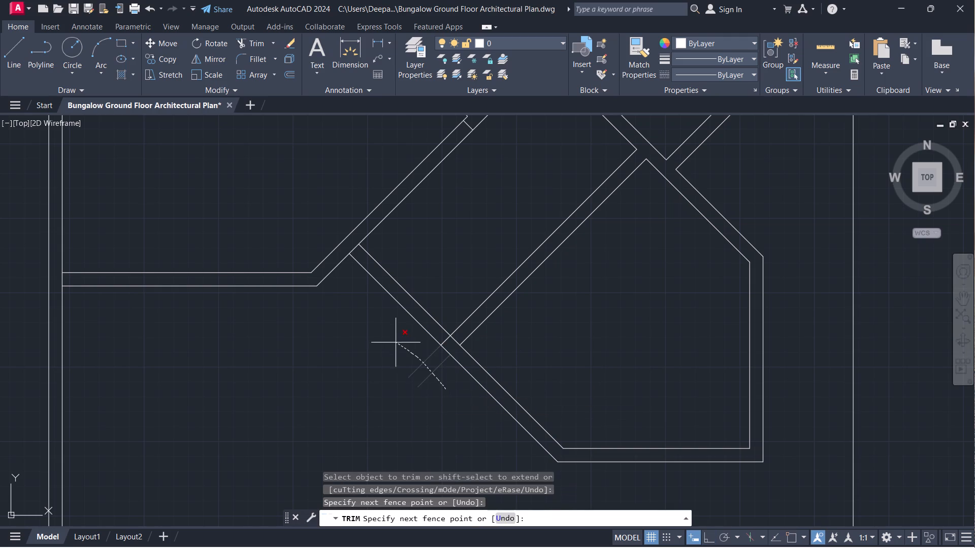
drag(391, 339, 386, 336)
key(Escape)
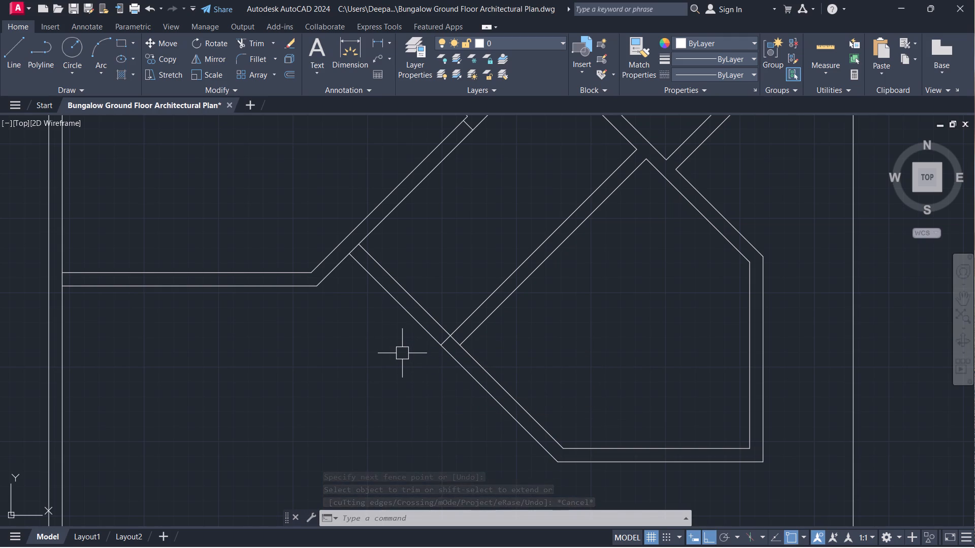
Offset the lower line of the bottom horizontal wall 22' downward.
middle_drag(401, 371, 410, 272)
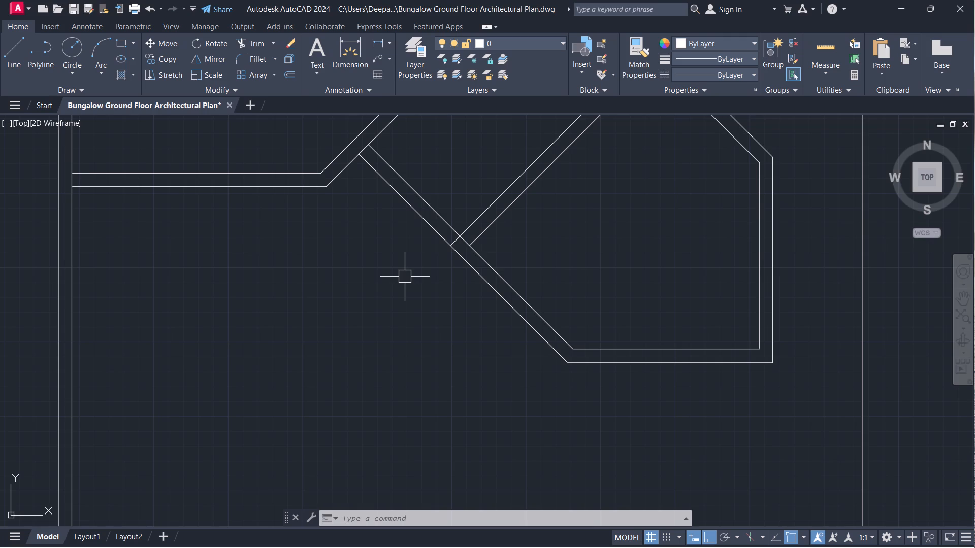
middle_drag(405, 277, 460, 195)
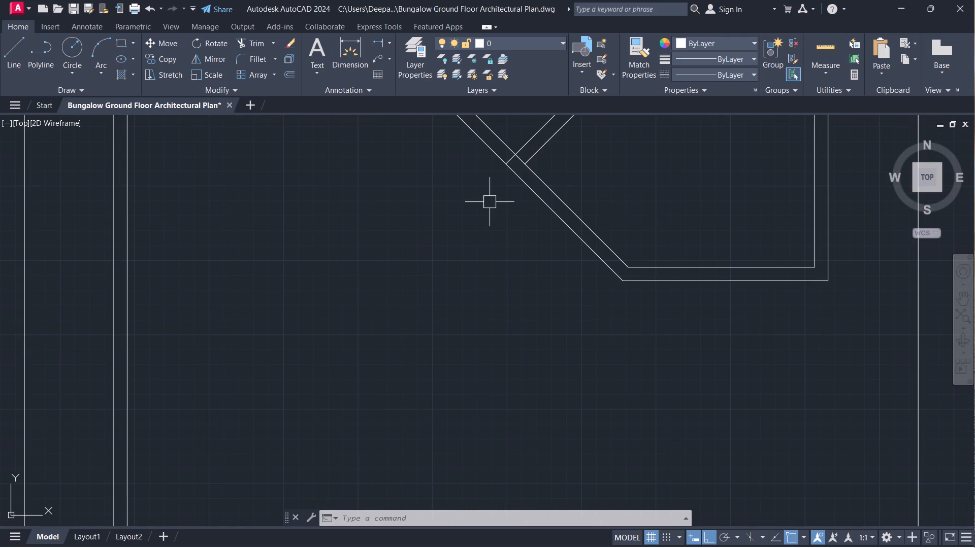
scroll(772, 235, down, 2)
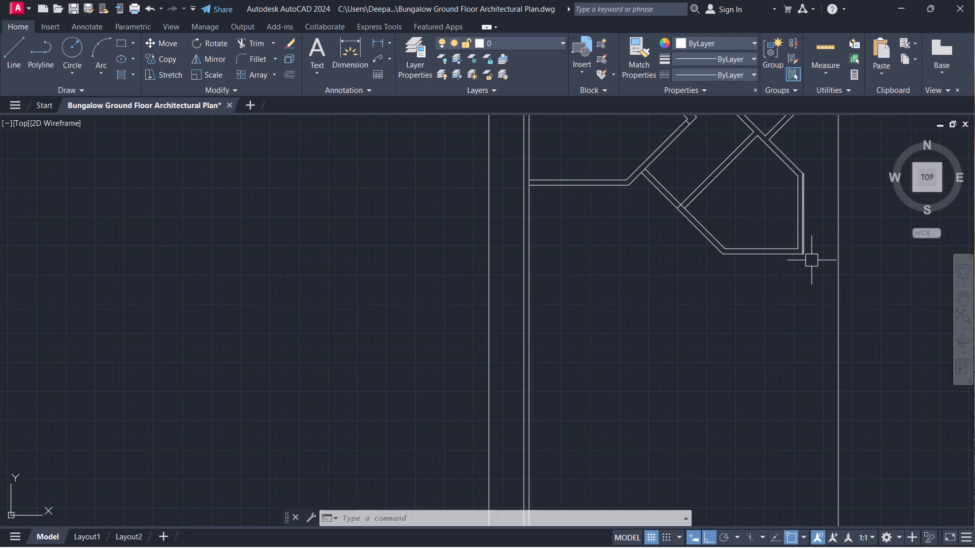
middle_drag(810, 262, 769, 243)
scroll(765, 258, down, 2)
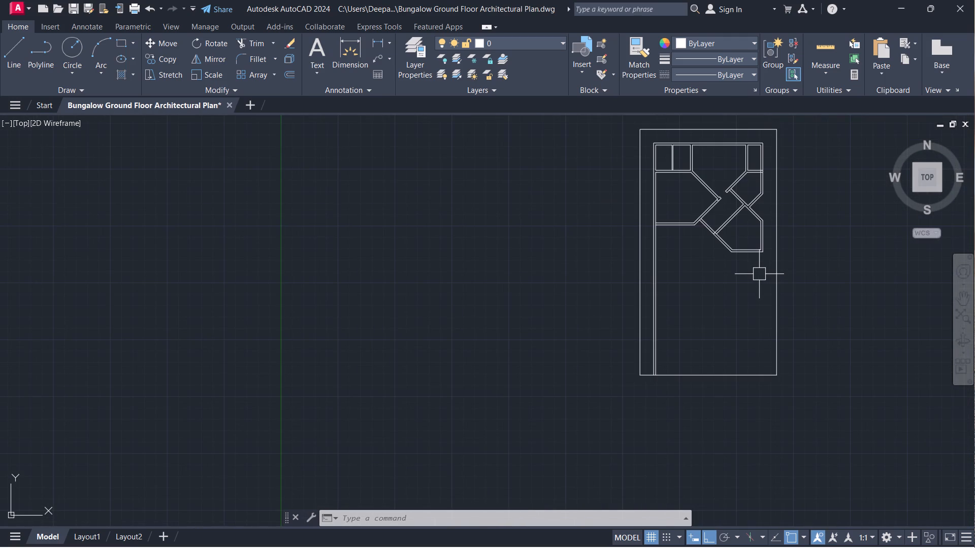
scroll(754, 265, up, 3)
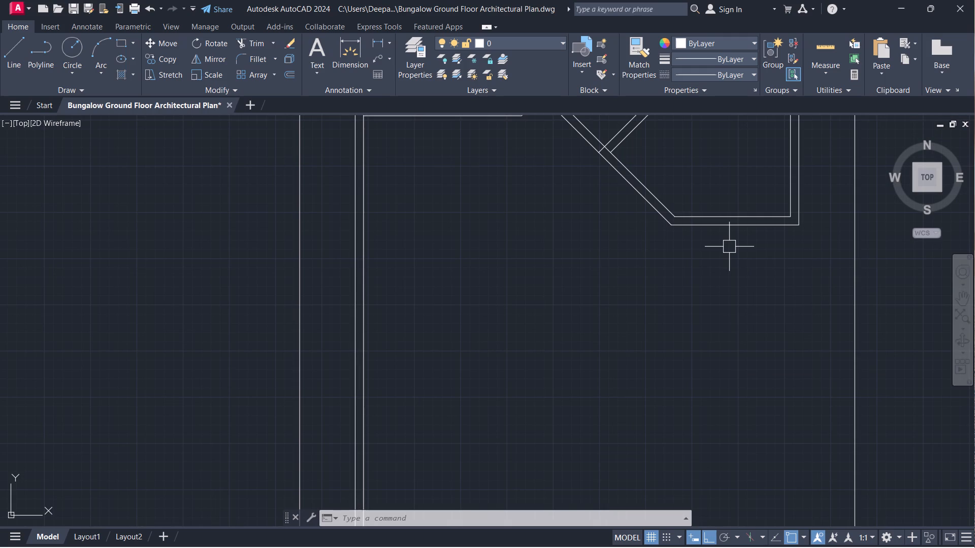
text(o)
key(space)
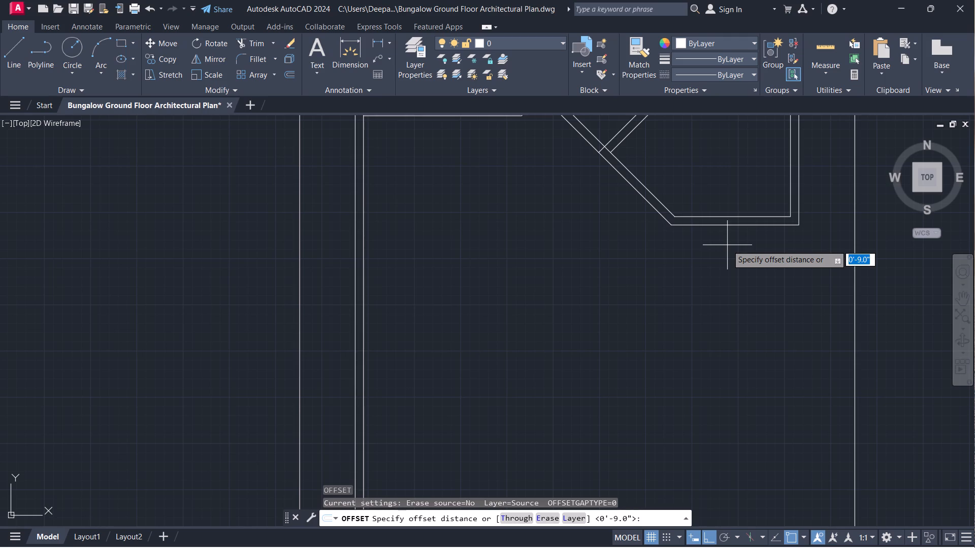
text(22)
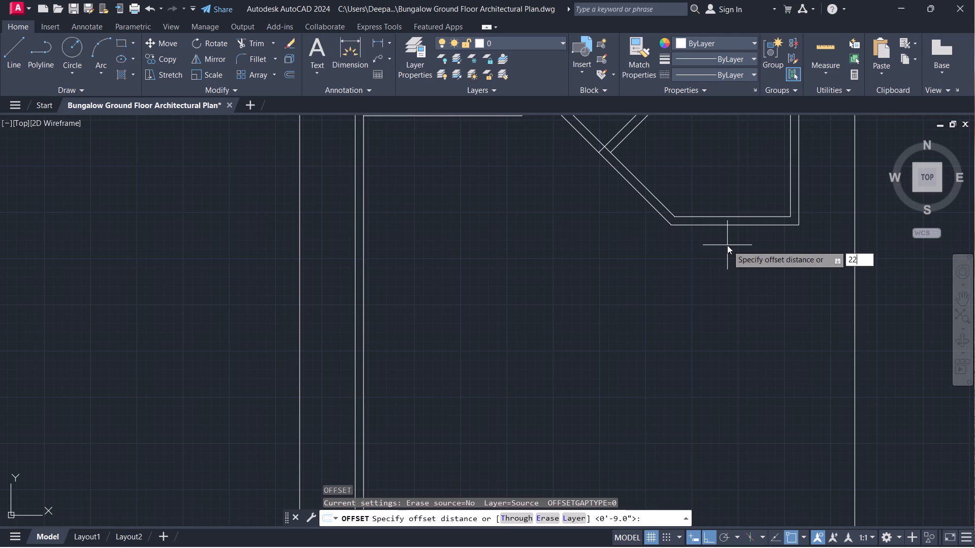
key(apostrophe)
key(Return)
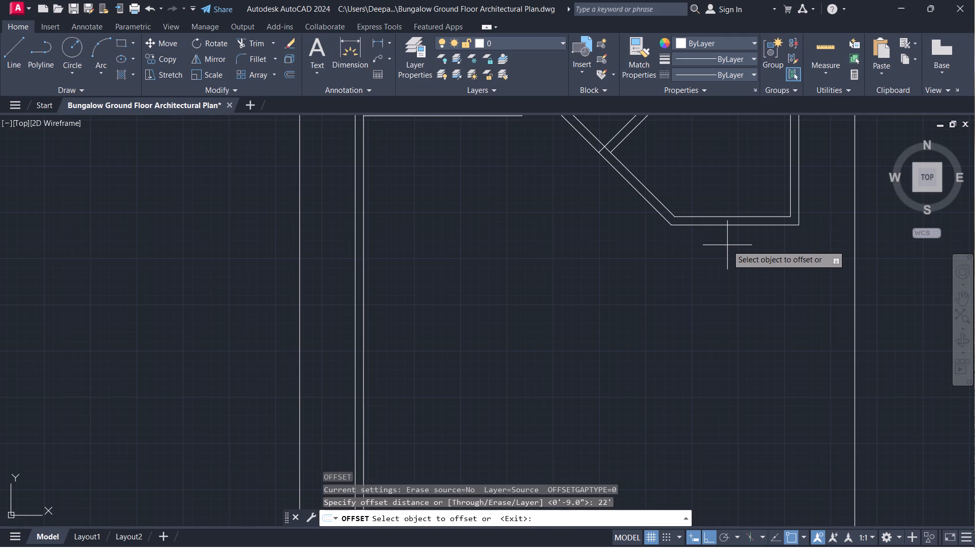
click(725, 223)
click(728, 259)
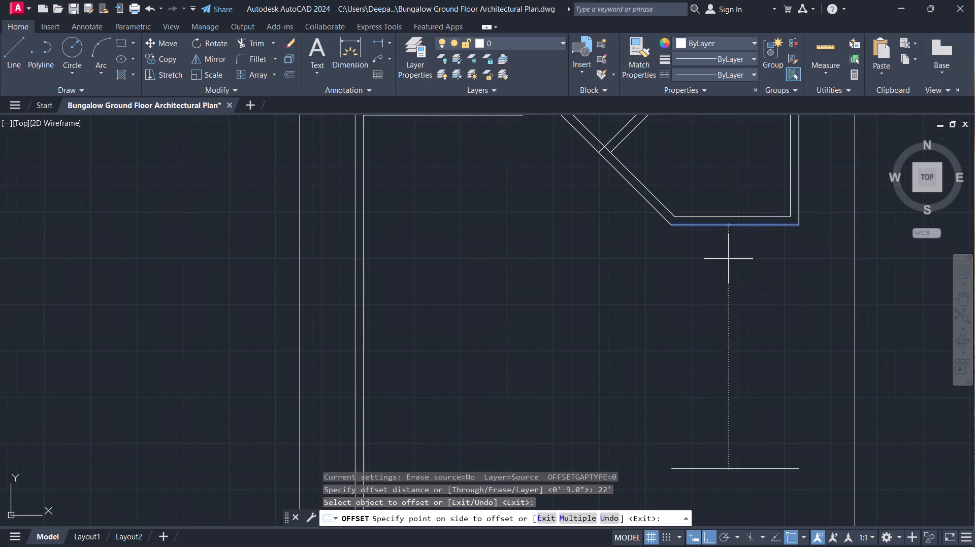
key(Escape)
Extend both lines of the right-hand vertical wall down to the new offset line.
text(ex)
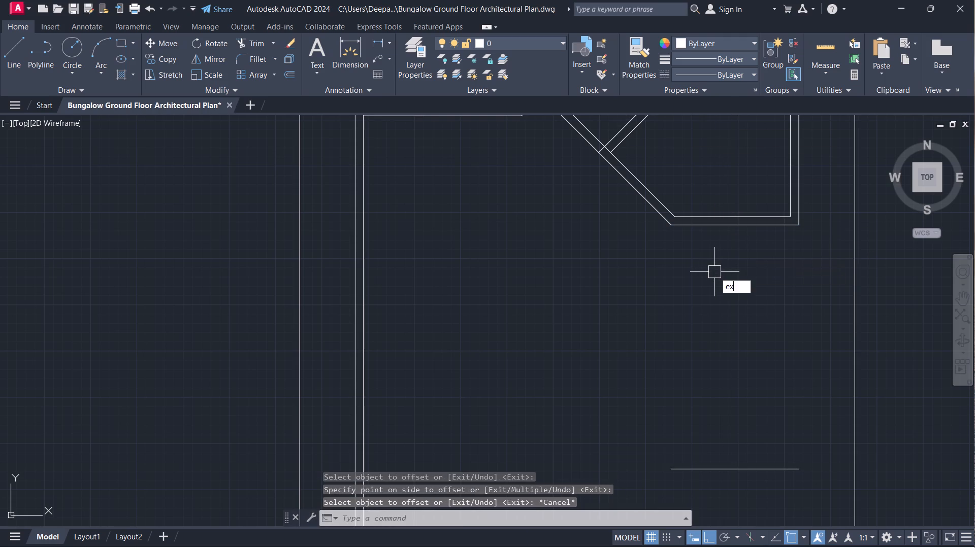
key(space)
click(708, 162)
click(814, 190)
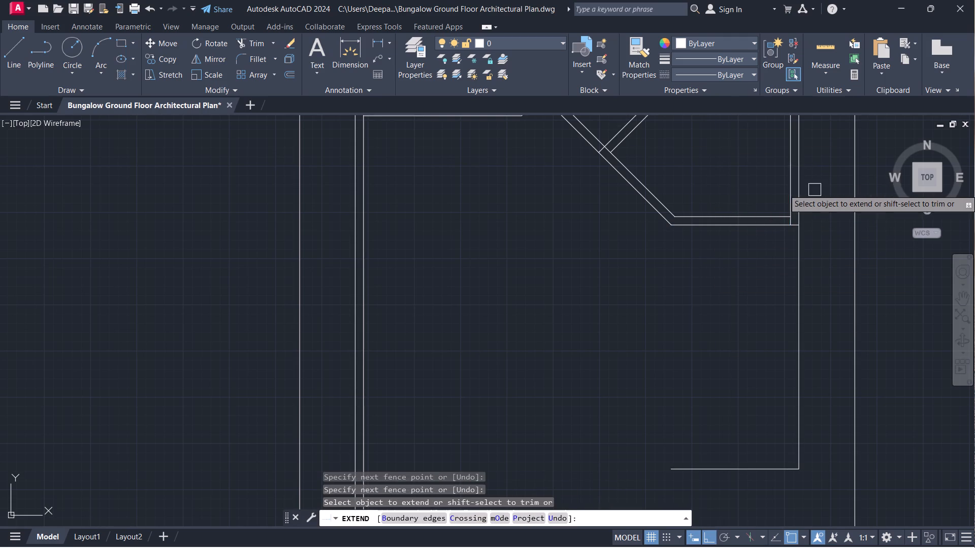
click(787, 193)
key(Escape)
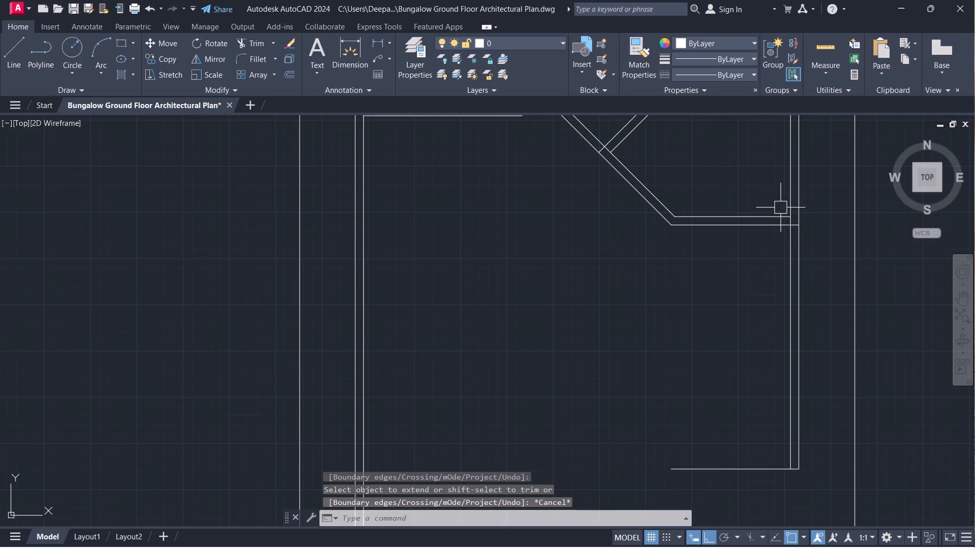
Trim the line segments crossing the junction of the horizontal wall and the right-hand vertical wall to open the wall intersection.
text(tr)
key(space)
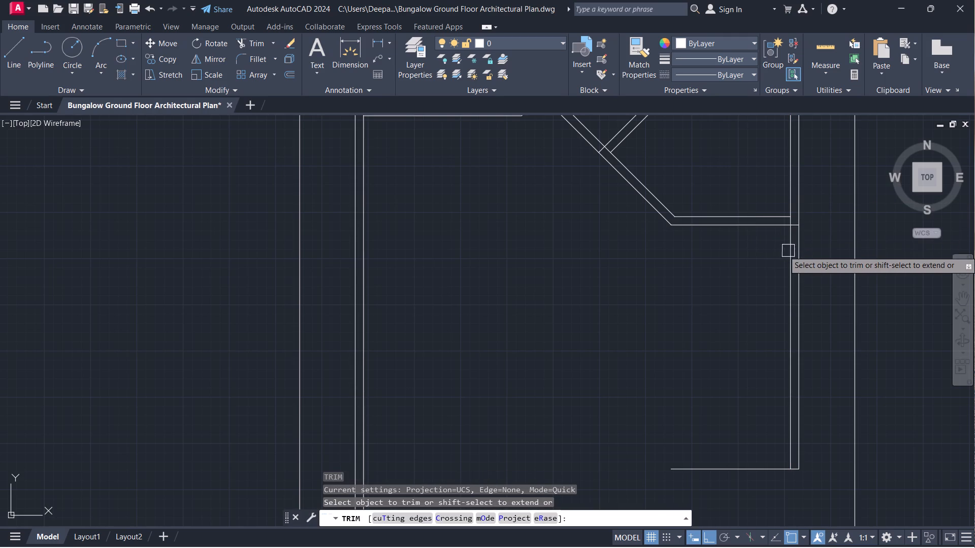
scroll(797, 232, up, 4)
click(787, 229)
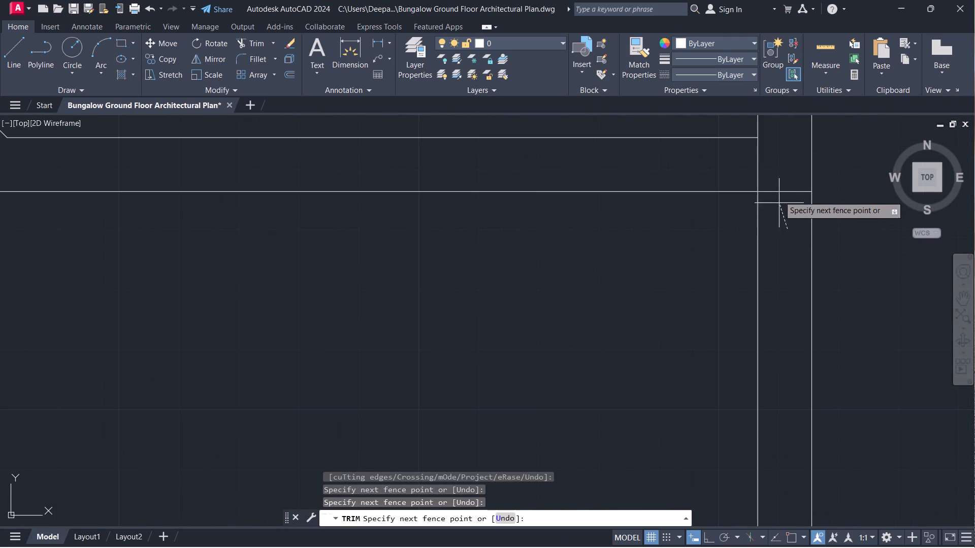
click(777, 178)
click(776, 174)
click(657, 168)
key(Escape)
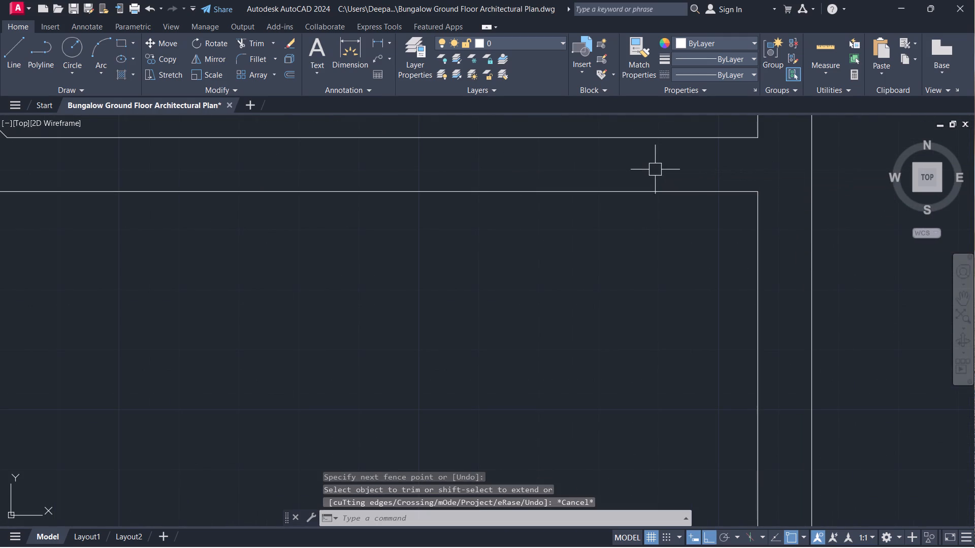
Offset the bottom horizontal line of the new right-hand room 9" downward.
scroll(655, 201, down, 4)
middle_drag(640, 247, 636, 162)
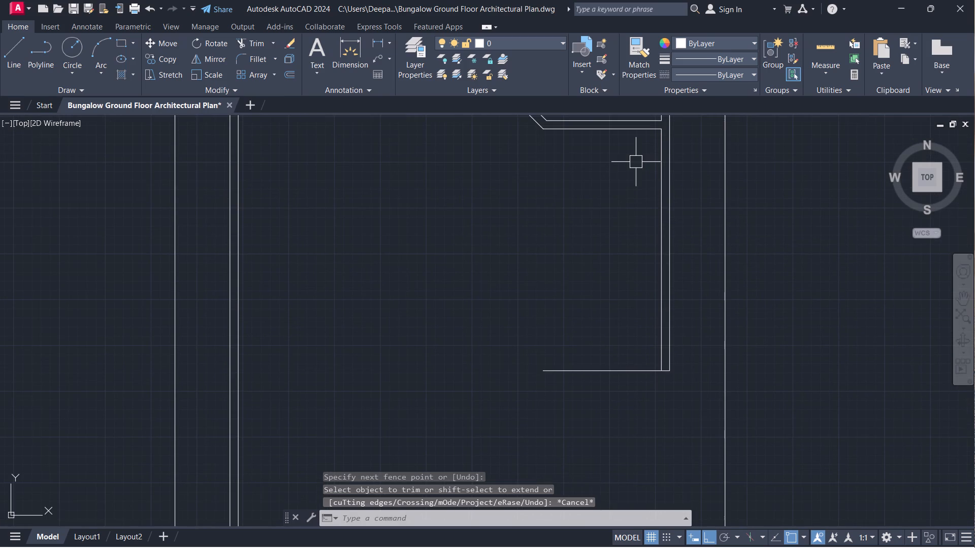
text(o)
key(space)
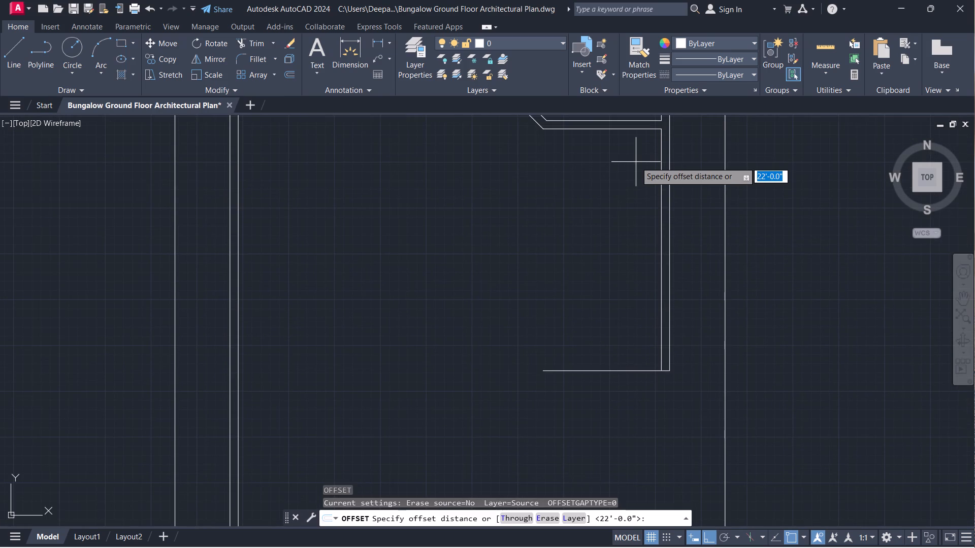
key(9)
key(Return)
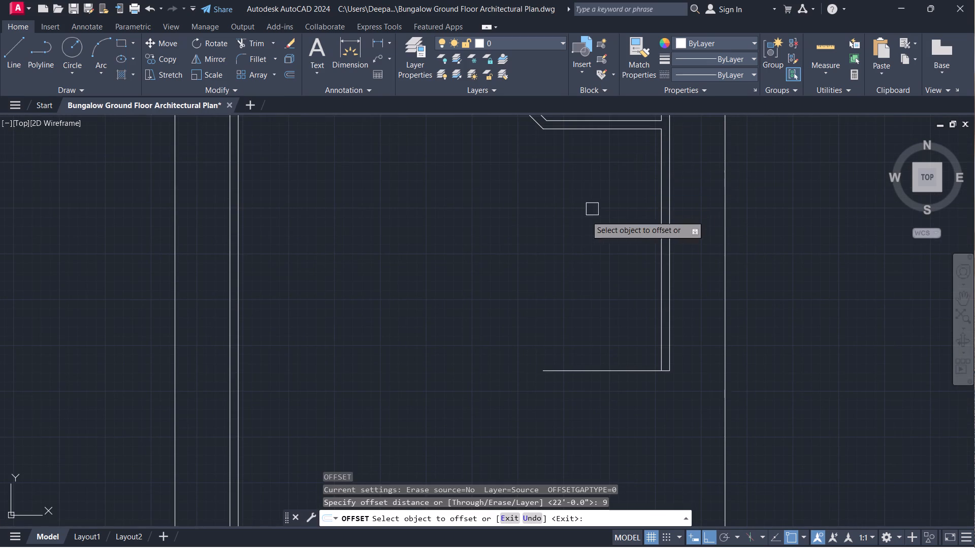
middle_drag(575, 238, 540, 121)
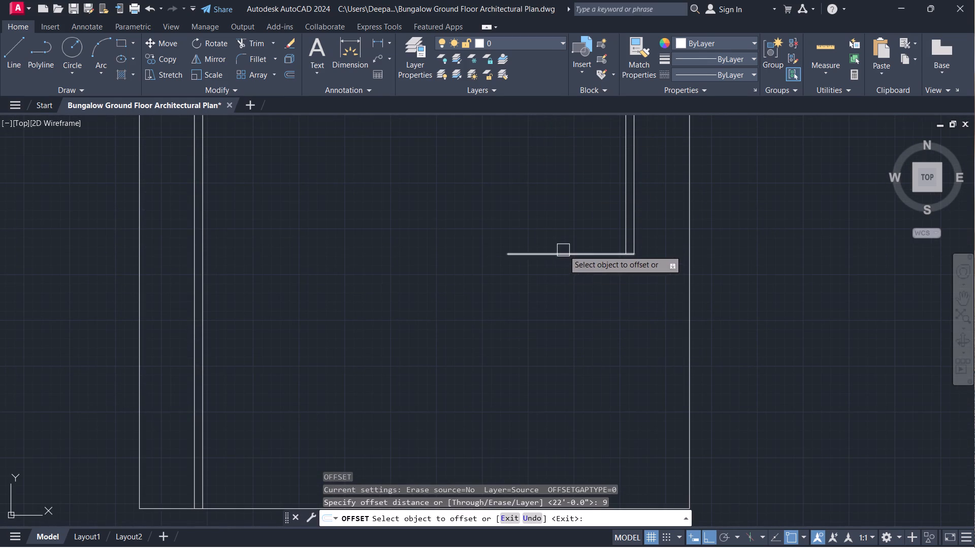
click(564, 250)
click(564, 286)
key(Escape)
Extend the outer line of the right-hand vertical wall down to the new offset line.
text(ex)
key(space)
click(638, 238)
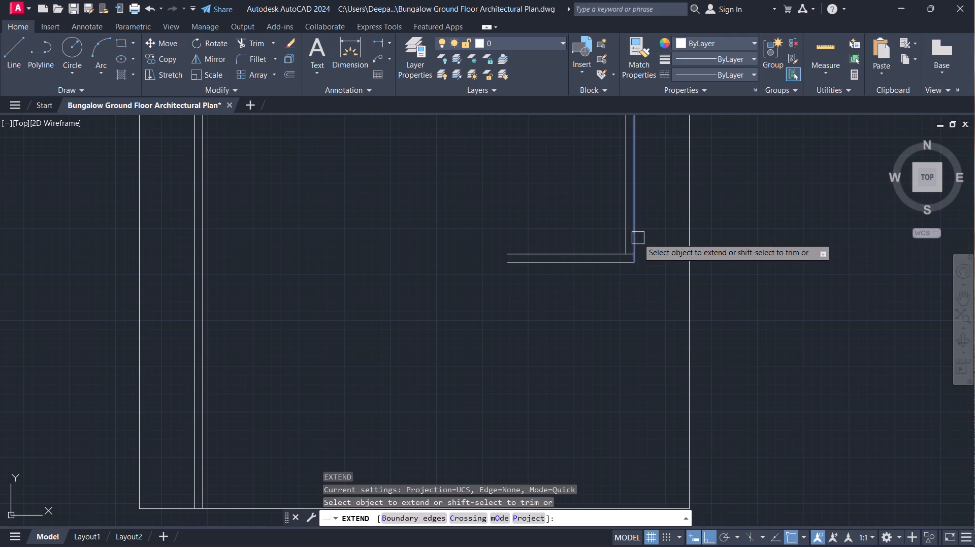
key(Escape)
Trim the short line segment crossing the wall thickness at the bottom right-hand corner of the room.
scroll(631, 254, up, 7)
text(tr)
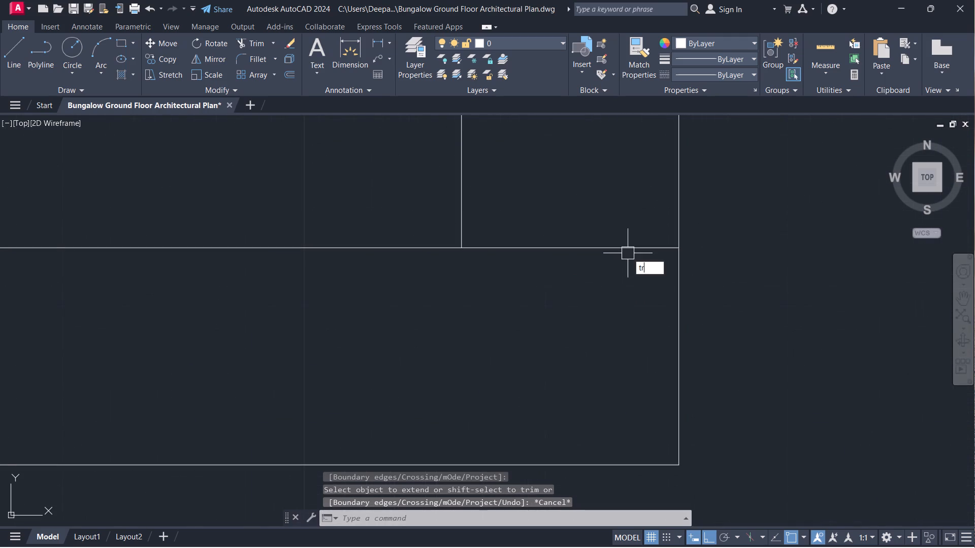
key(space)
drag(613, 202, 602, 281)
key(Escape)
Draw a horizontal guide line leftward from the midpoint of the right-hand wall's inner line.
scroll(465, 247, down, 1)
scroll(463, 247, up, 1)
scroll(463, 247, down, 5)
scroll(416, 204, down, 2)
middle_drag(416, 204, 657, 327)
scroll(657, 327, down, 2)
scroll(602, 209, up, 1)
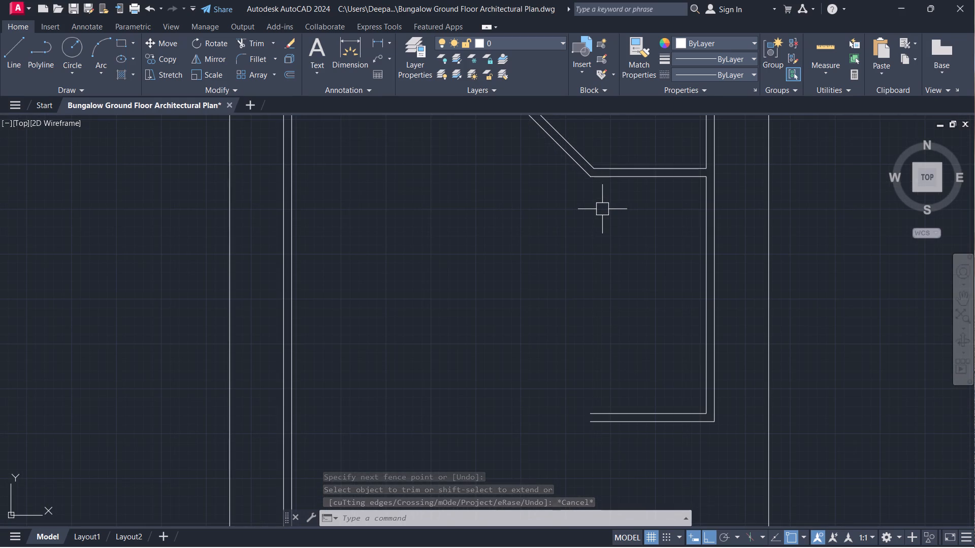
text(l)
key(space)
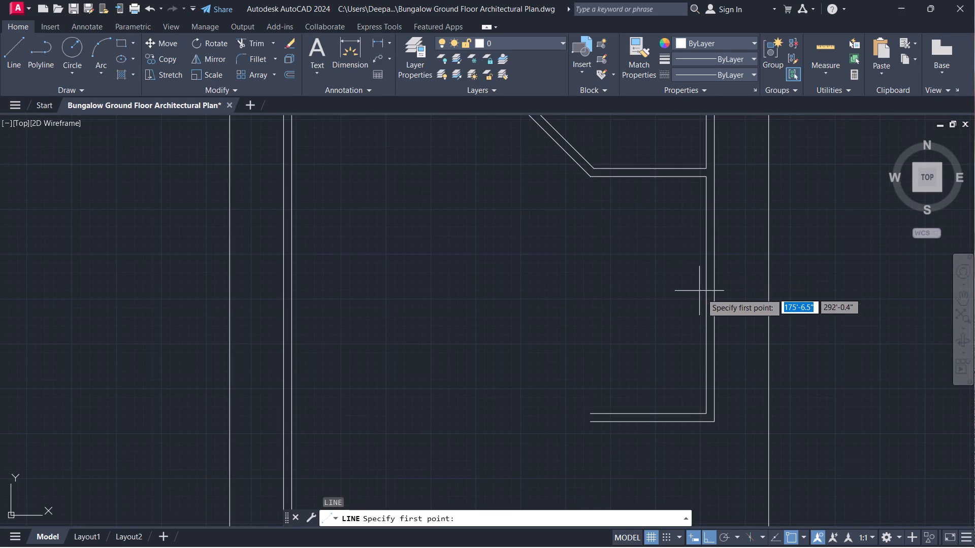
drag(701, 297, 696, 295)
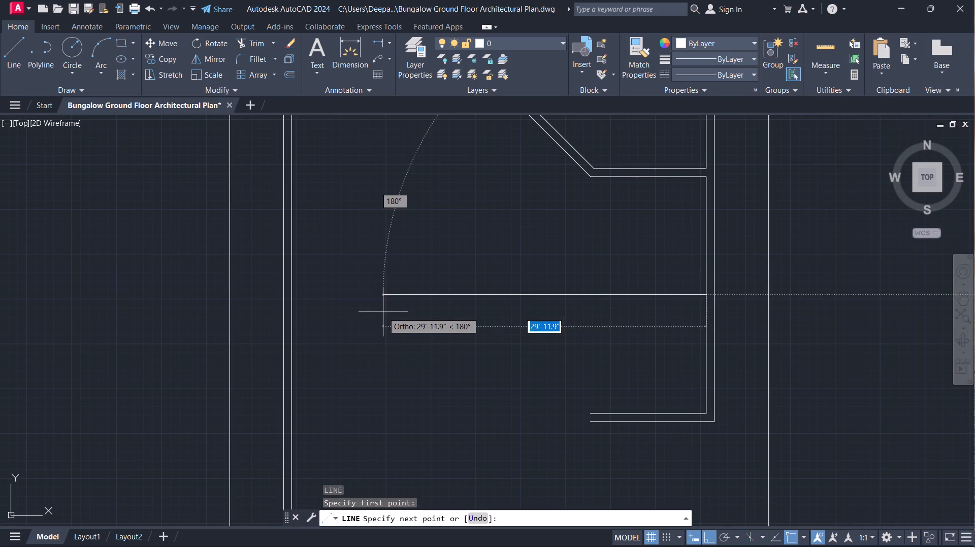
click(396, 302)
key(Escape)
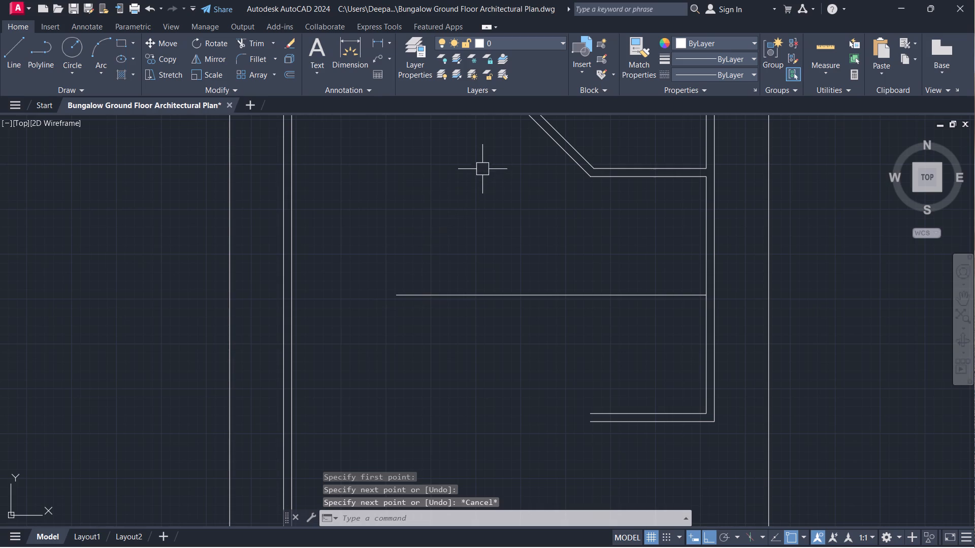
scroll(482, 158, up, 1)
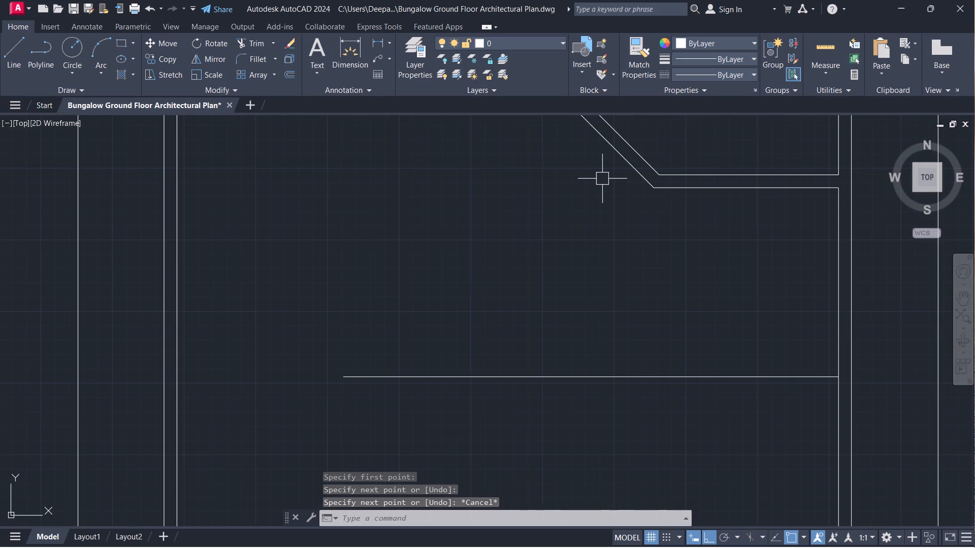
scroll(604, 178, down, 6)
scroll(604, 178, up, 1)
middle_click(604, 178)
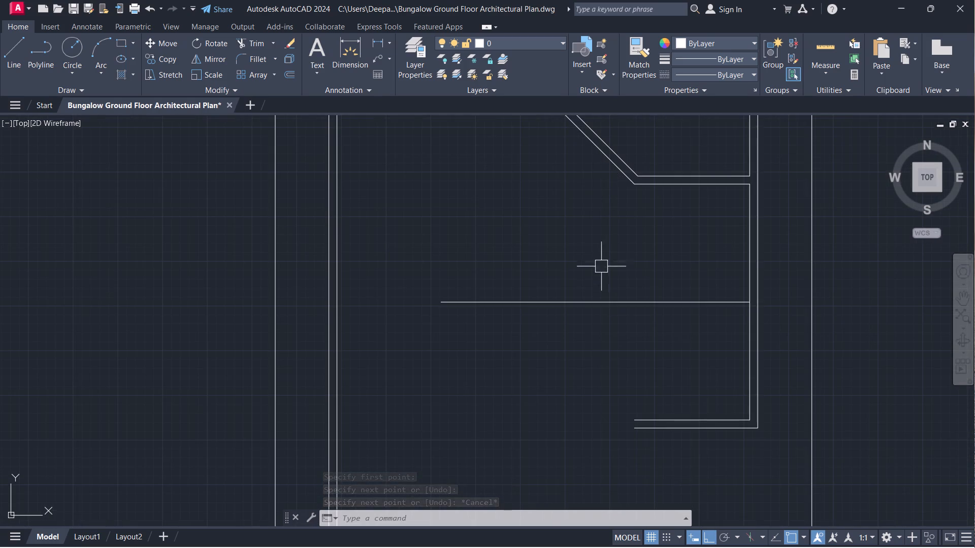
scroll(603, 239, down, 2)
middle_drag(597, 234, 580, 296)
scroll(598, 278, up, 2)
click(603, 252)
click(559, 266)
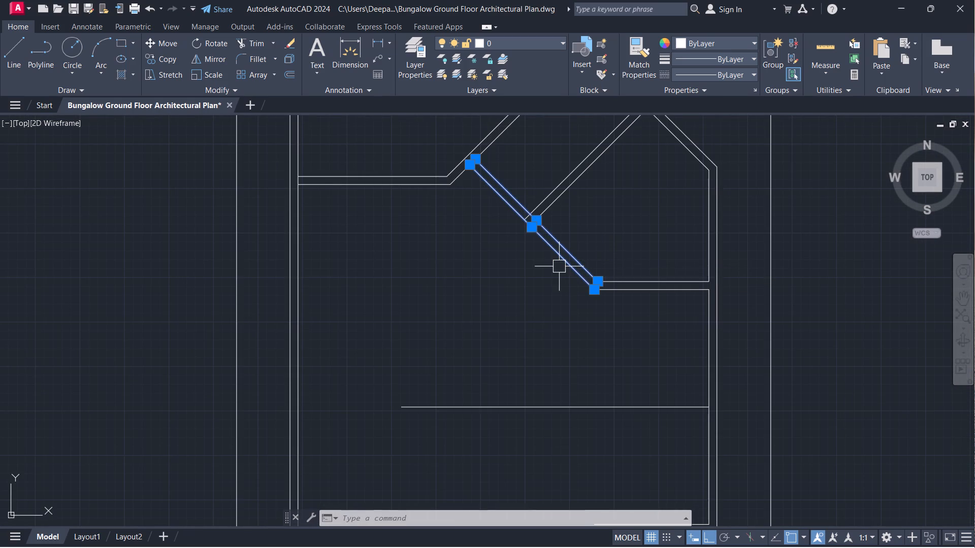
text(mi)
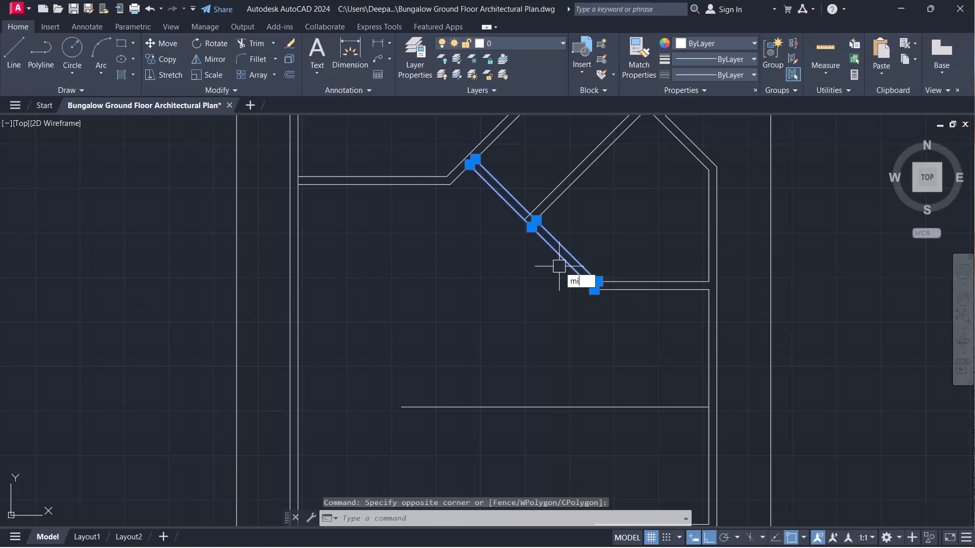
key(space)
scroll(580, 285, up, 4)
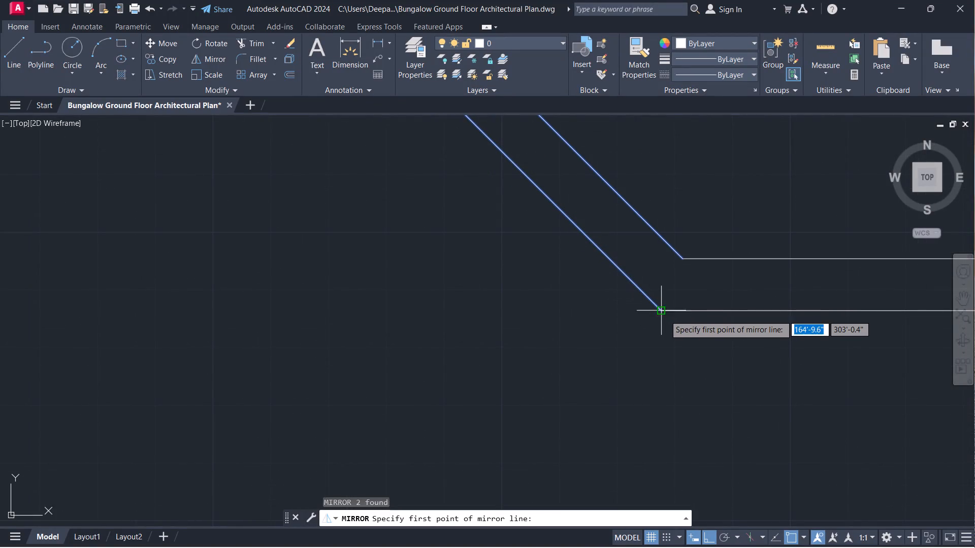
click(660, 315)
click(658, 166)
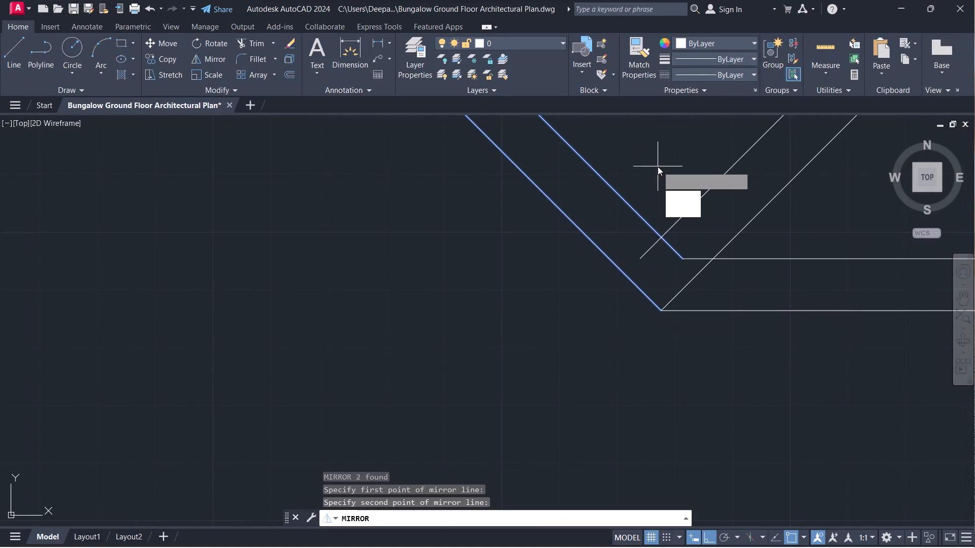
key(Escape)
Mirror the two diagonal wall lines about a horizontal axis through their lower corner, keeping the source lines.
drag(670, 187, 662, 186)
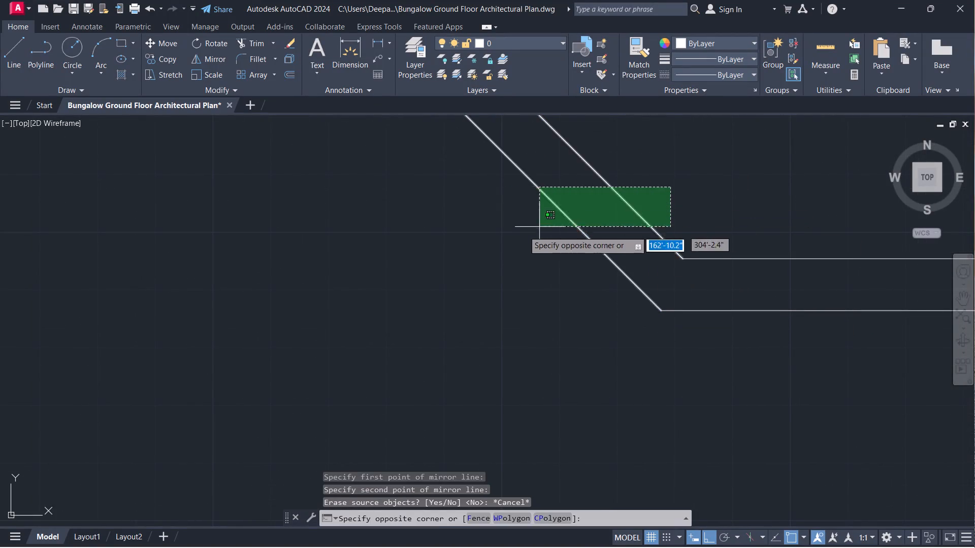
click(523, 231)
text(mi)
key(space)
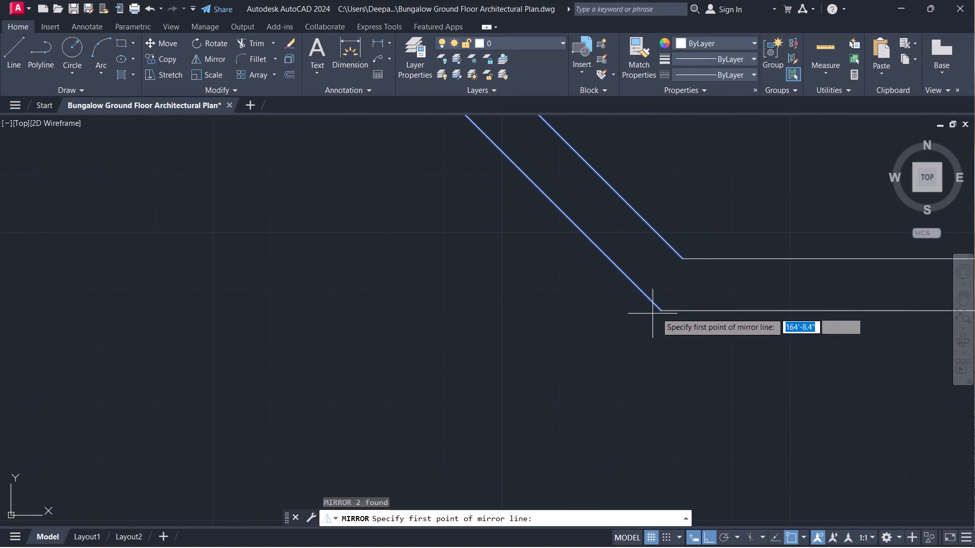
click(661, 312)
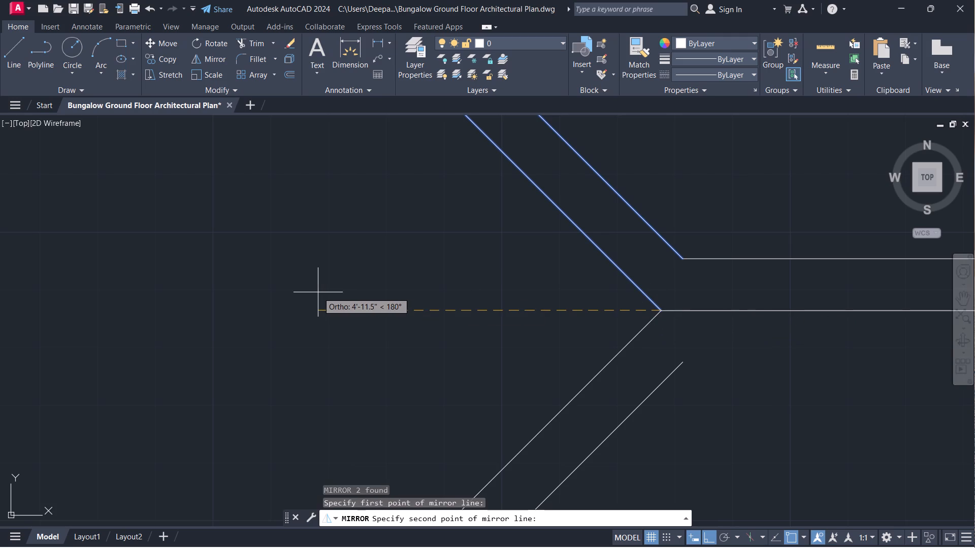
click(318, 292)
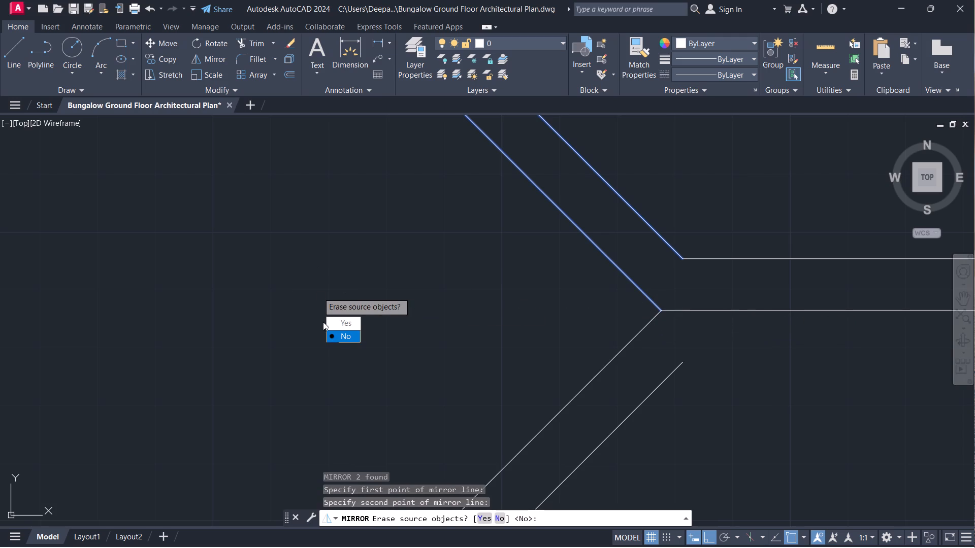
drag(334, 337, 318, 292)
Move the mirrored diagonal wall lines so the inner line's upper end meets the horizontal wall's lower corner.
scroll(371, 312, up, 1)
scroll(389, 312, down, 7)
middle_drag(404, 351, 451, 315)
scroll(404, 351, up, 1)
scroll(454, 314, up, 2)
click(499, 246)
key(Escape)
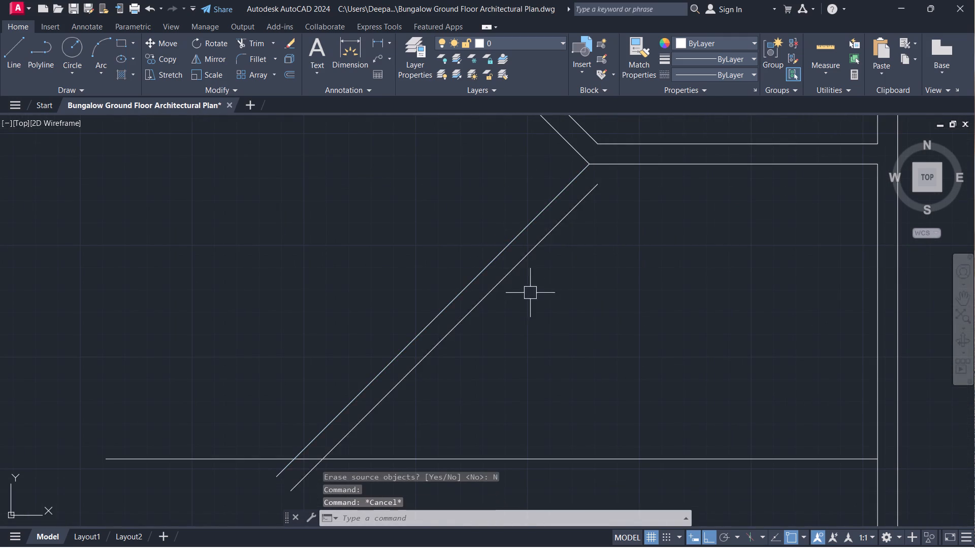
drag(541, 295, 515, 269)
click(473, 231)
scroll(546, 223, up, 2)
middle_drag(547, 222, 369, 253)
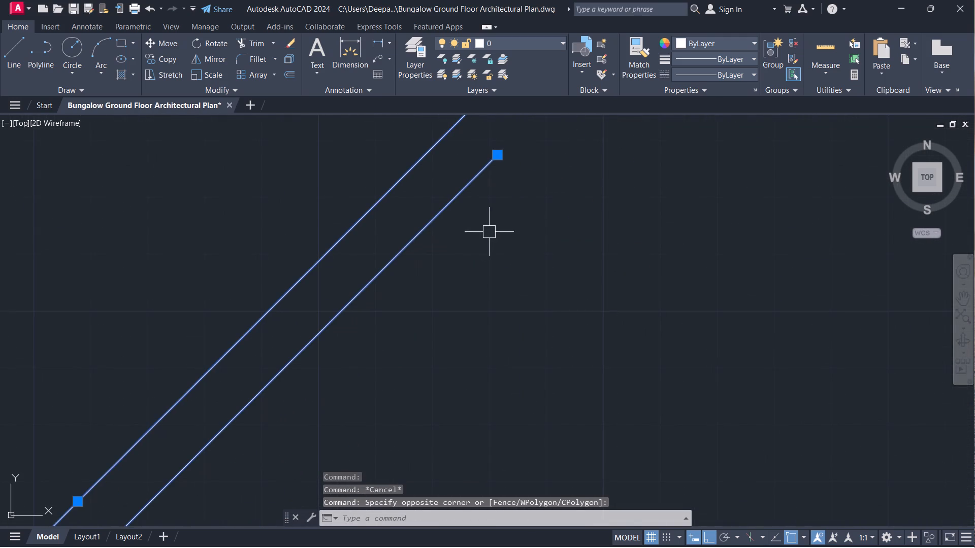
text(m)
key(space)
click(494, 149)
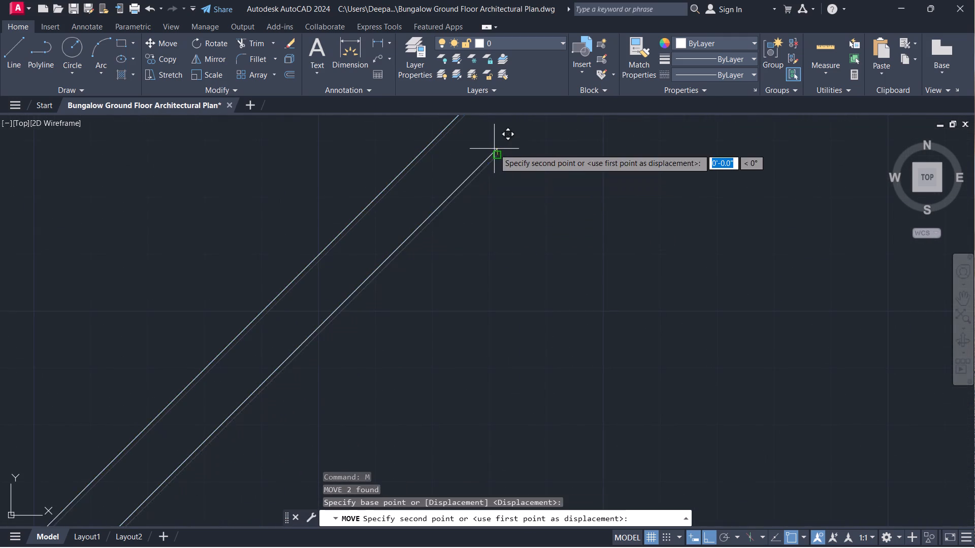
middle_drag(495, 149, 474, 305)
scroll(463, 288, up, 1)
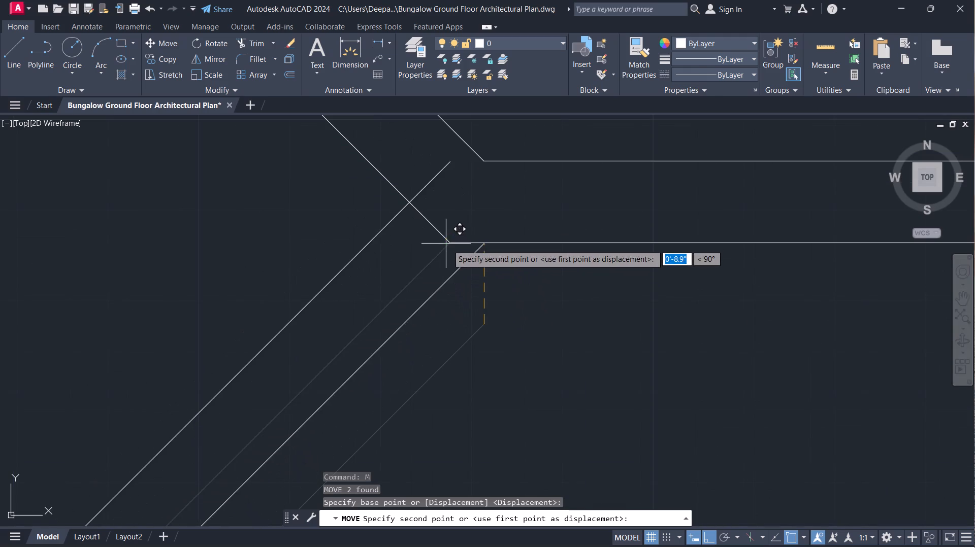
click(447, 245)
key(Escape)
Trim the line segments crossing the junction of the moved diagonal wall and the upper diagonal wall.
text(tr)
key(space)
drag(443, 201, 396, 235)
key(Escape)
Extend the outer line of the mirrored diagonal wall down to the horizontal guide line.
scroll(394, 237, down, 5)
scroll(266, 316, down, 1)
middle_drag(264, 316, 350, 219)
scroll(265, 317, up, 1)
scroll(344, 264, up, 4)
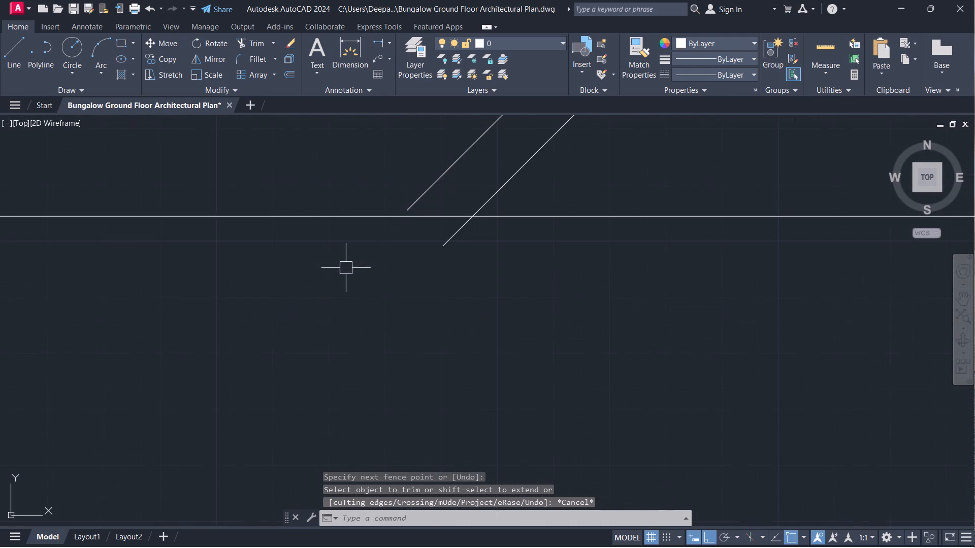
scroll(421, 241, up, 2)
middle_drag(422, 238, 387, 333)
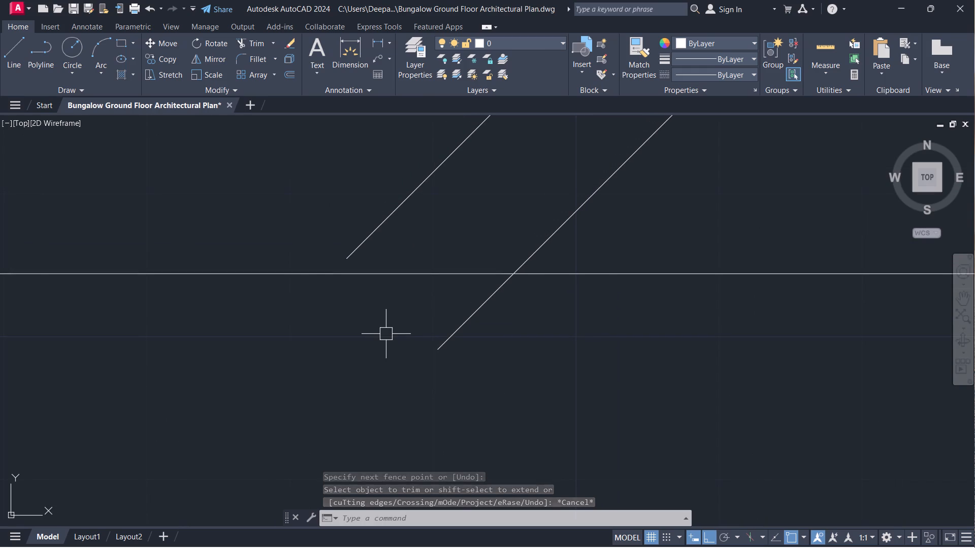
text(ex)
key(space)
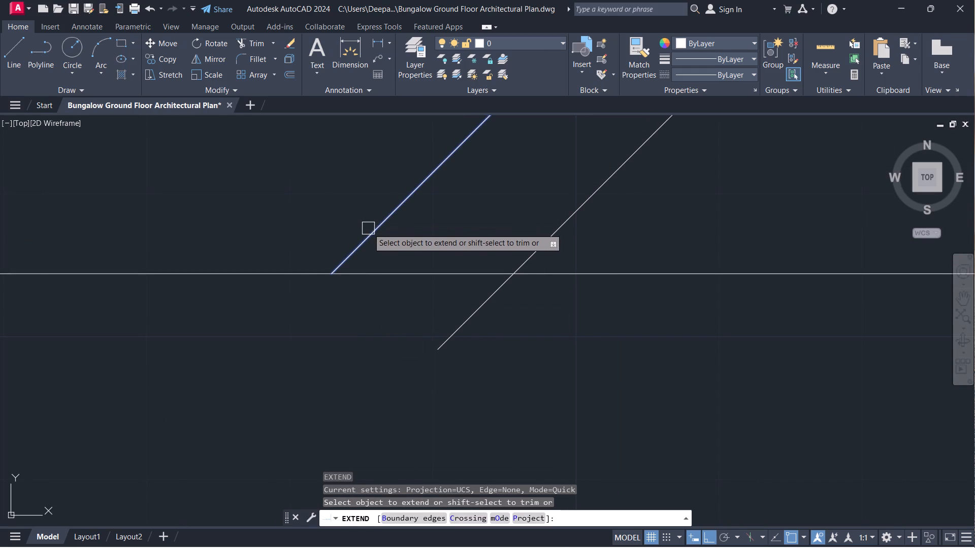
click(368, 228)
key(Escape)
Trim the guide line between the diagonal wall lines and the inner diagonal's stub below the guide line.
text(tr)
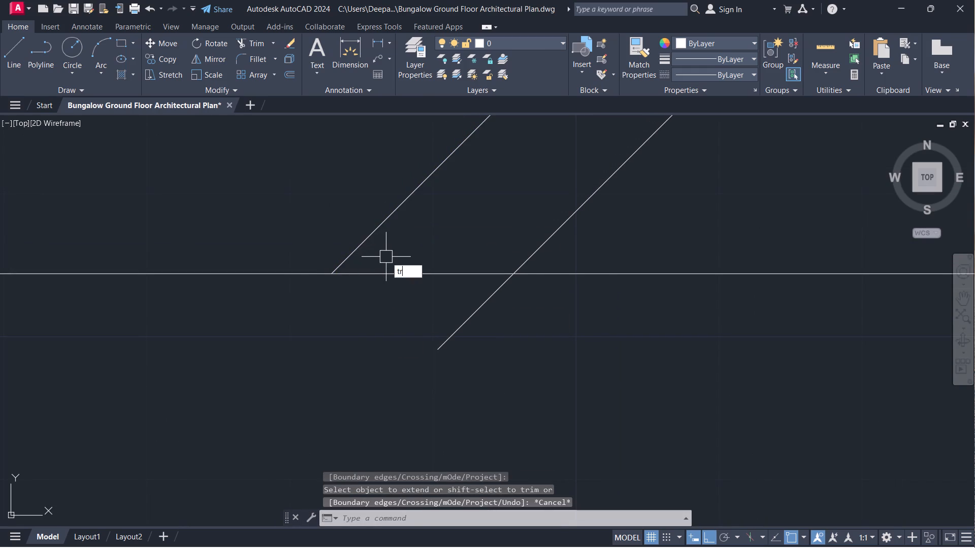
key(space)
drag(386, 257, 490, 308)
key(Escape)
Mirror both diagonal wall lines downward about the horizontal guide line, keeping the source lines.
click(576, 233)
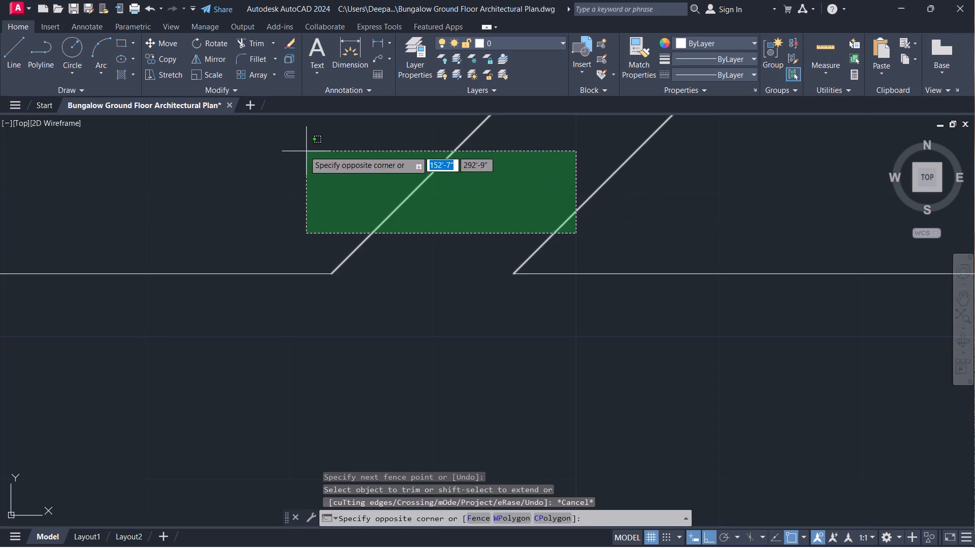
click(304, 151)
text(mi)
key(space)
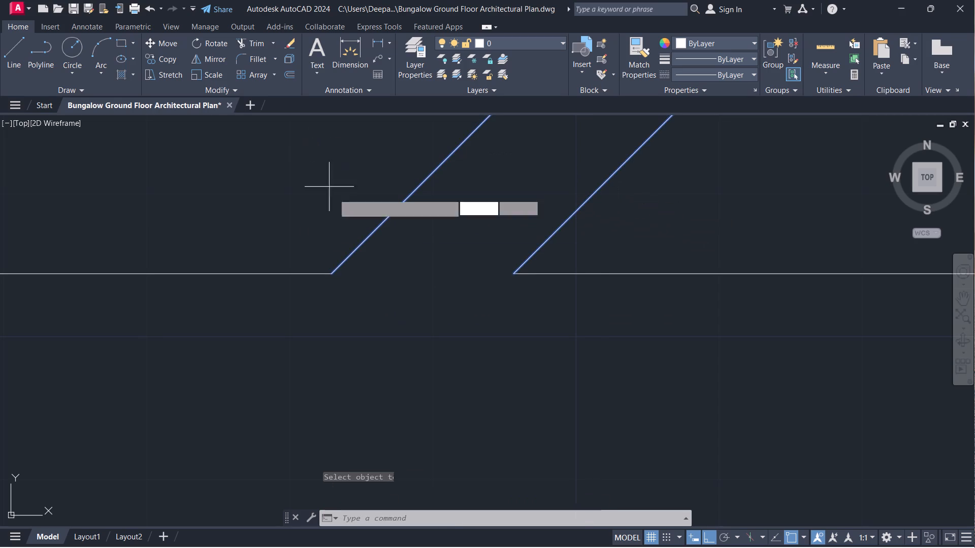
click(329, 277)
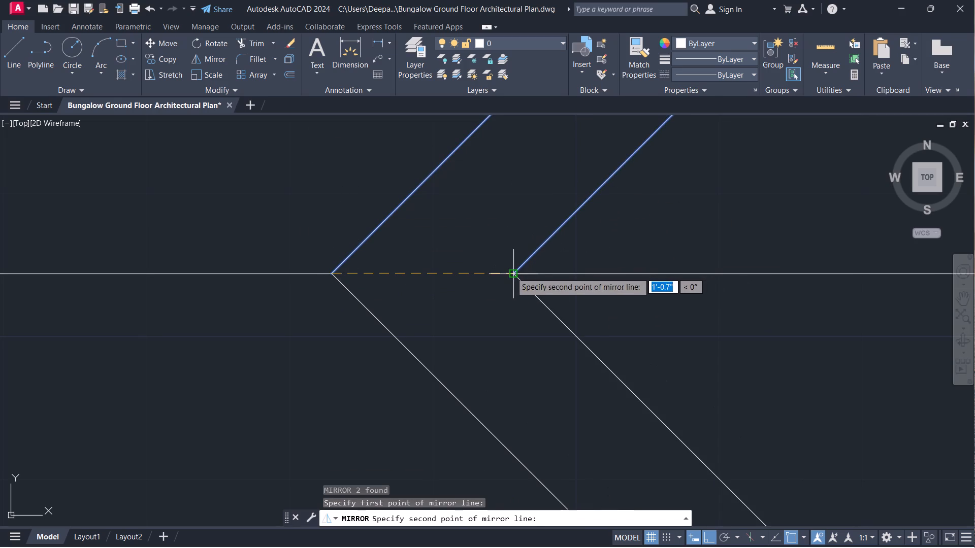
click(511, 272)
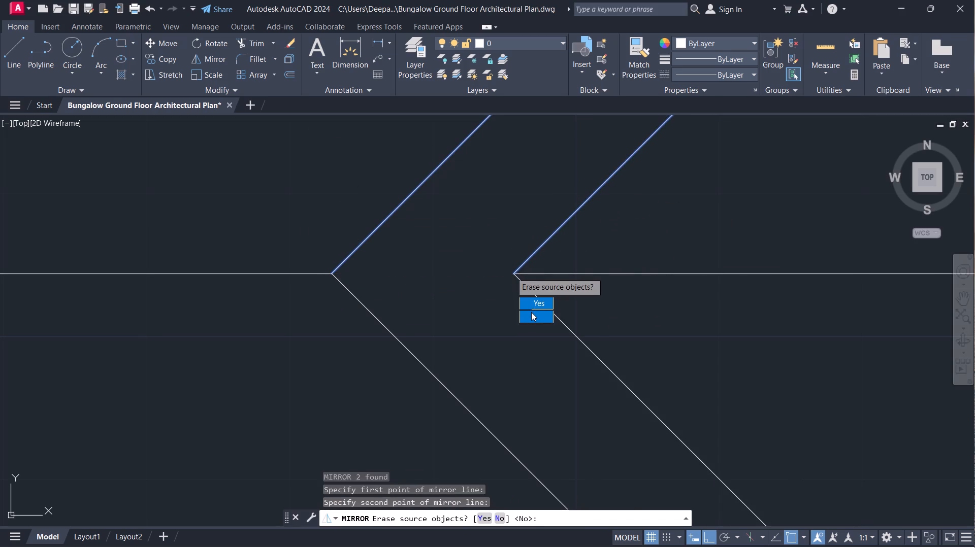
drag(531, 312, 511, 272)
Erase the two remaining horizontal guide line segments on either side of the diagonal walls' vertex.
scroll(454, 273, down, 9)
scroll(502, 272, up, 1)
middle_drag(502, 272, 500, 272)
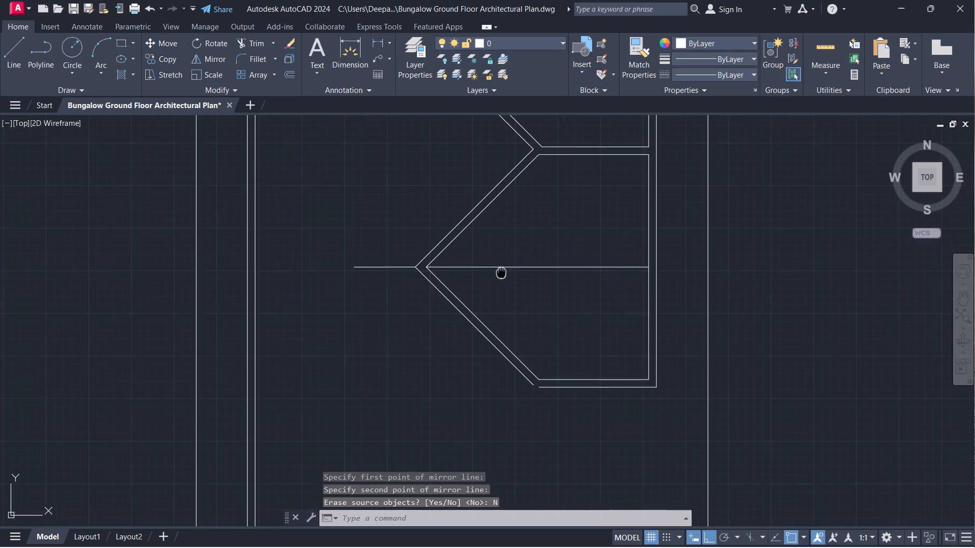
middle_drag(500, 272, 477, 284)
scroll(485, 295, up, 1)
drag(503, 286, 500, 279)
click(485, 253)
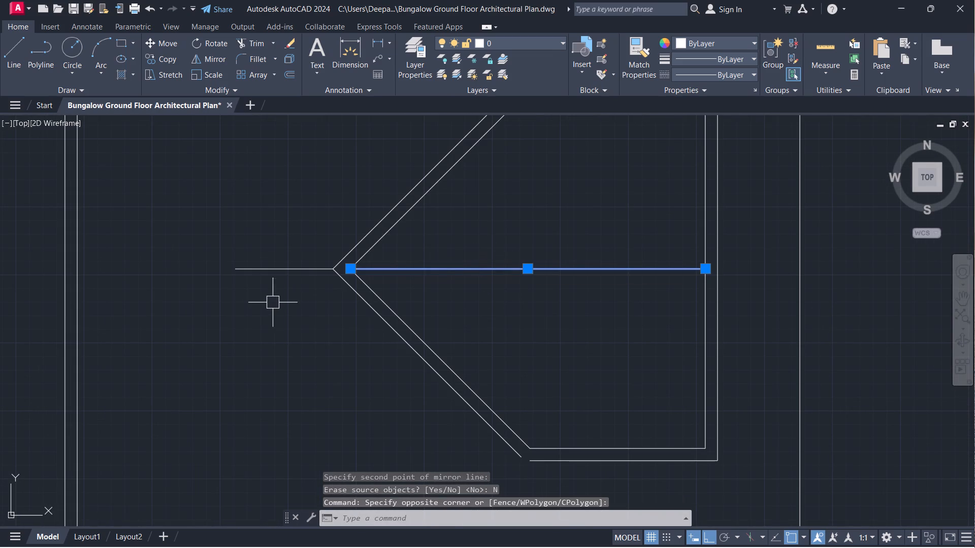
drag(267, 303, 262, 297)
click(236, 249)
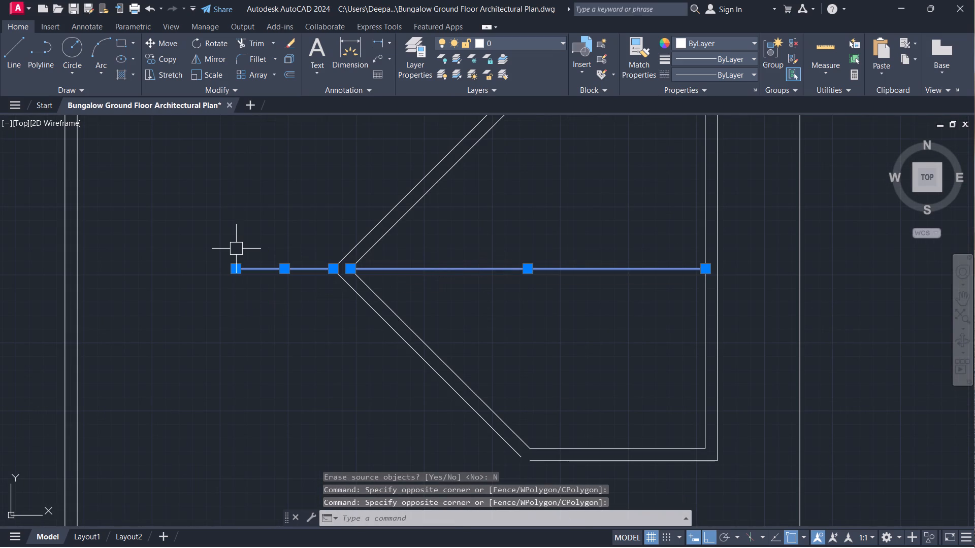
key(Delete)
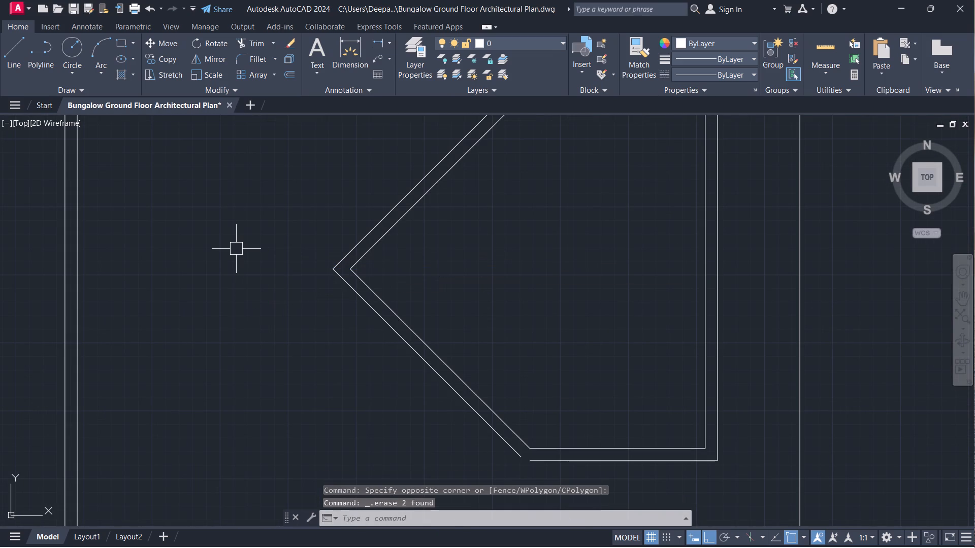
Fillet the inner and outer mirrored diagonal lines to the matching bottom horizontal wall lines as sharp corners.
scroll(236, 249, down, 2)
middle_drag(248, 318, 316, 414)
scroll(392, 428, up, 2)
scroll(454, 449, up, 4)
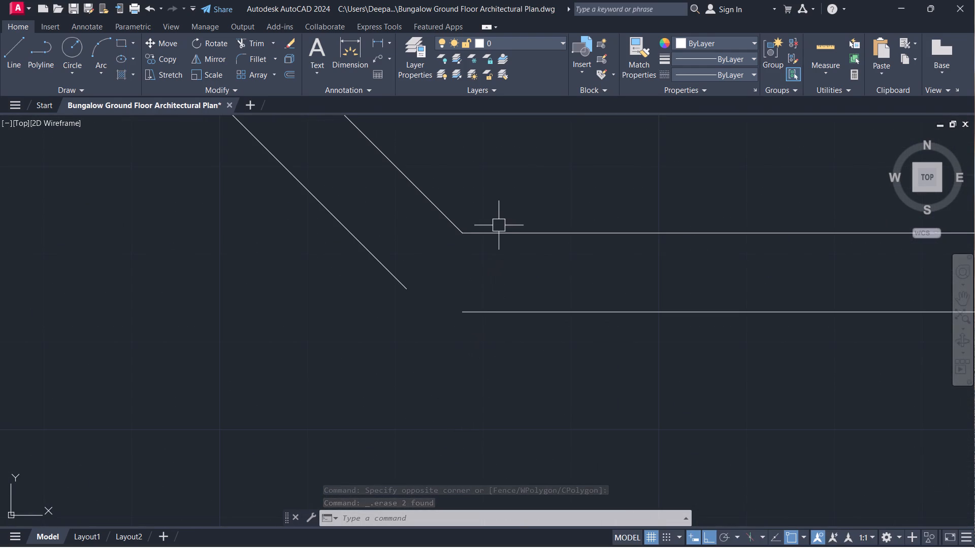
key(f)
key(space)
click(451, 222)
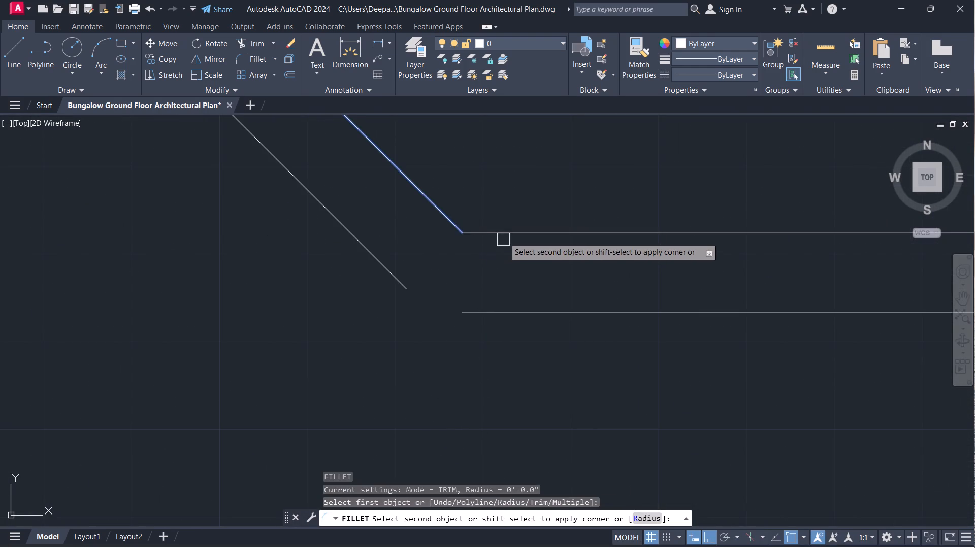
click(504, 228)
key(space)
click(384, 258)
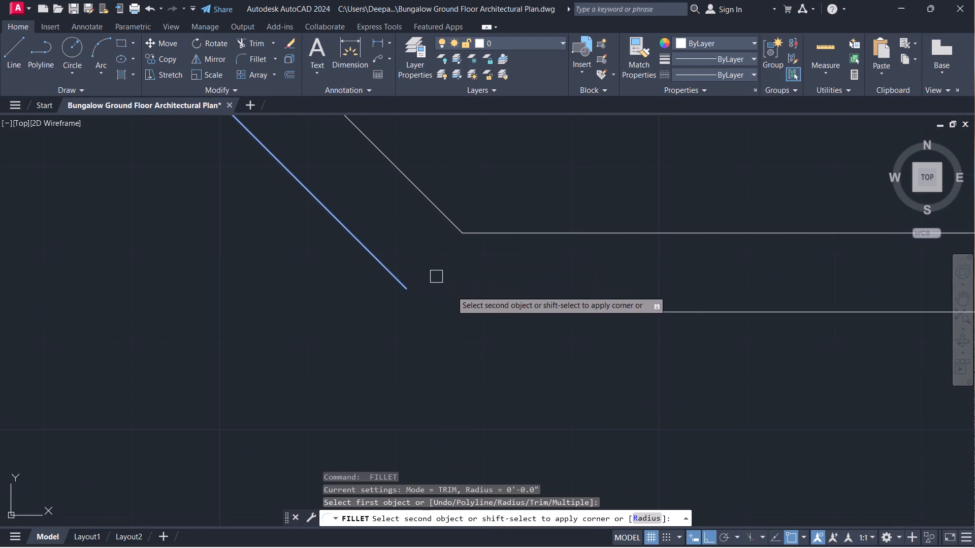
click(490, 311)
key(Escape)
Offset the lower line of the horizontal wall adjoining the long vertical wall 15' downward.
scroll(449, 253, down, 3)
scroll(343, 230, down, 2)
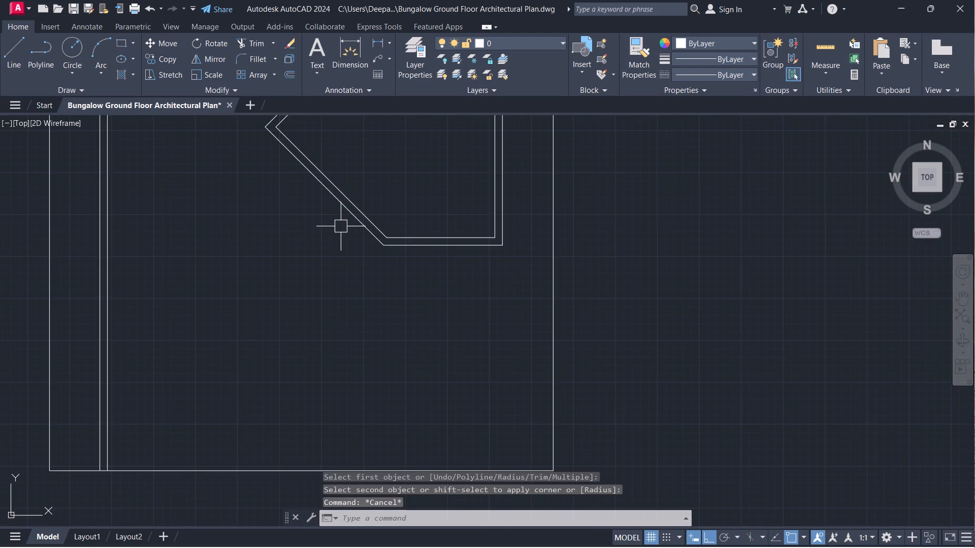
scroll(341, 226, down, 1)
middle_drag(357, 234, 396, 299)
middle_drag(400, 312, 416, 382)
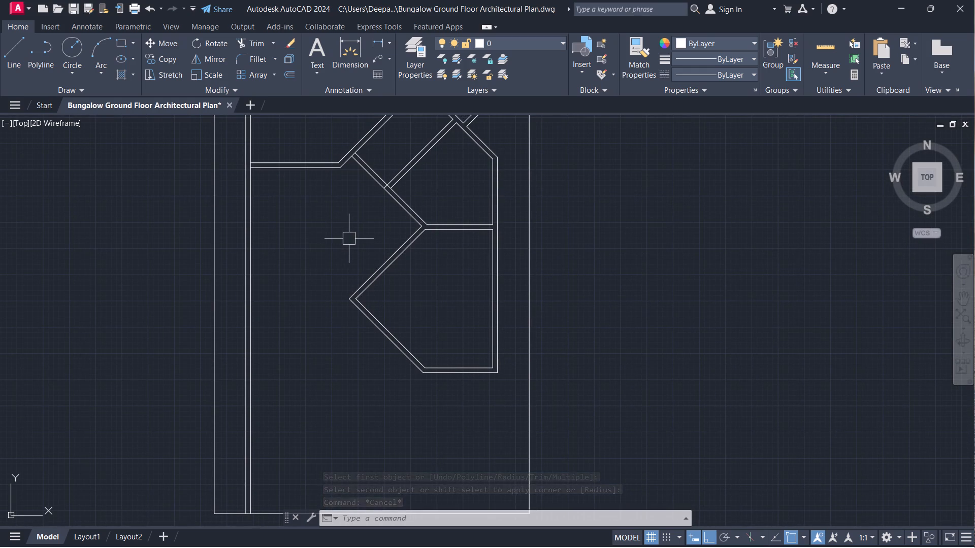
middle_drag(367, 248, 388, 253)
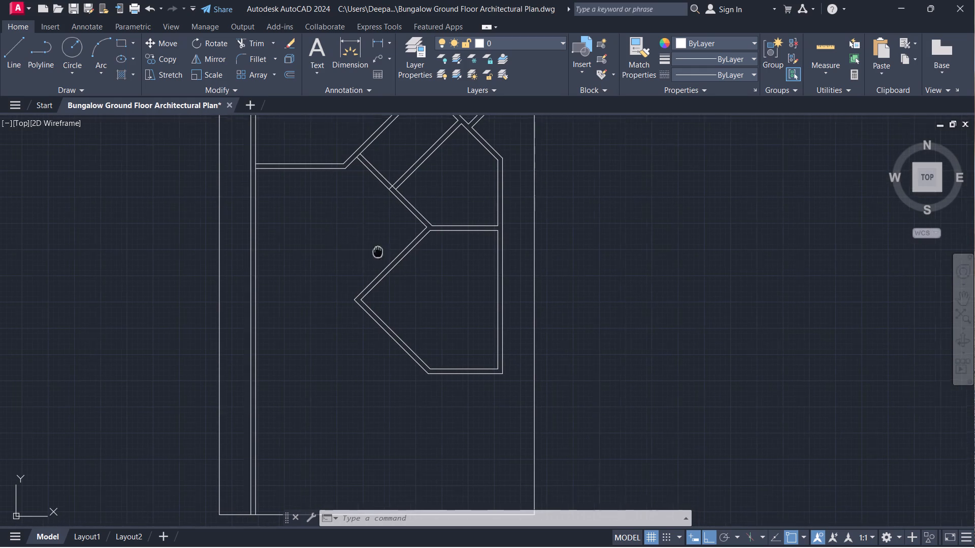
middle_drag(388, 253, 541, 252)
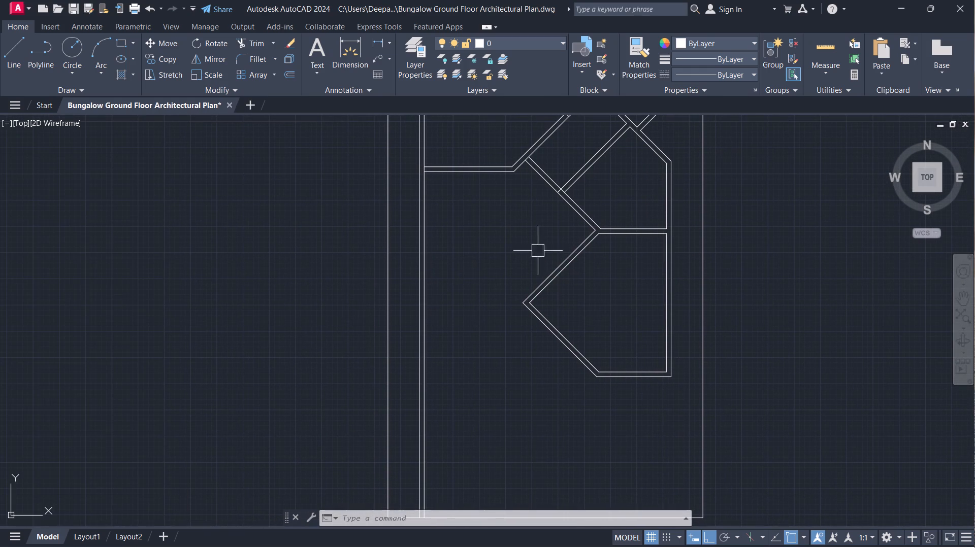
middle_drag(468, 208, 478, 233)
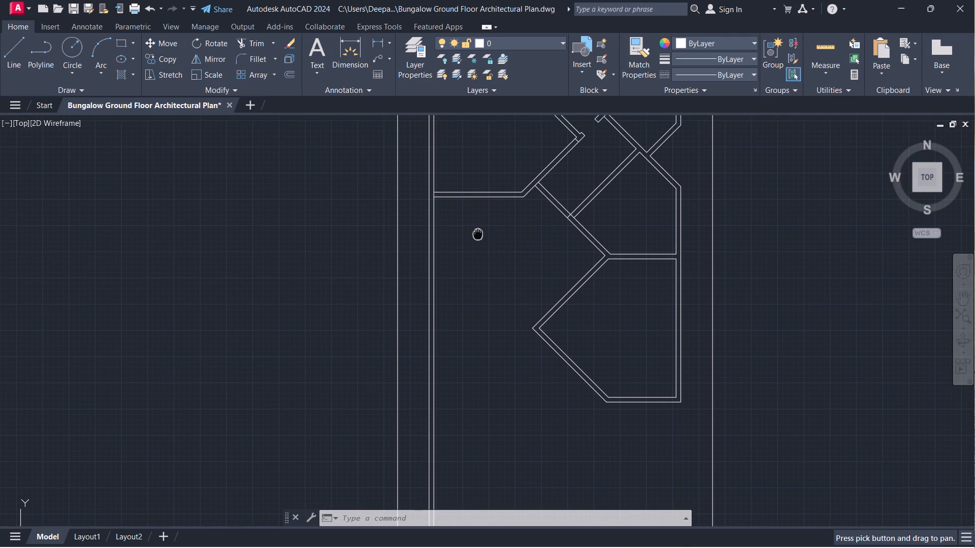
text(o 15')
key(Return)
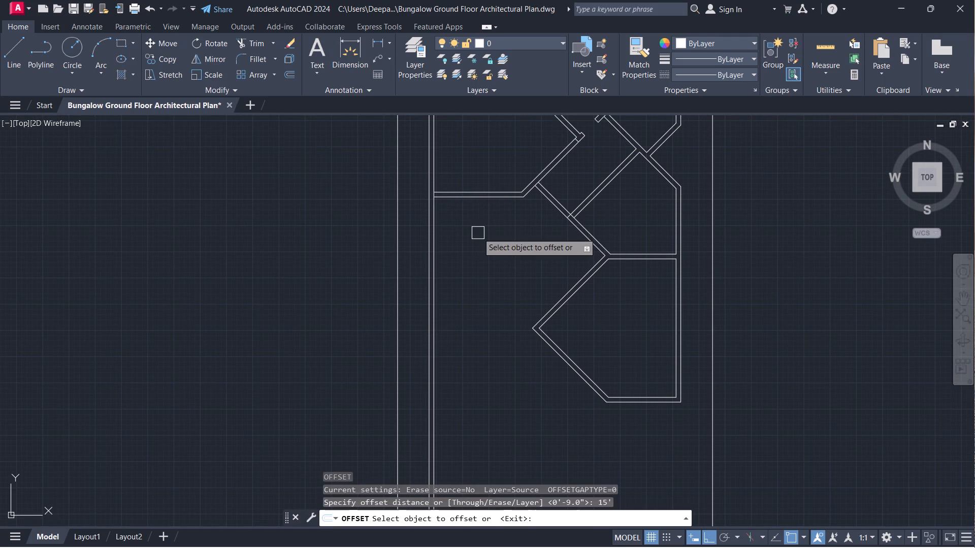
click(468, 201)
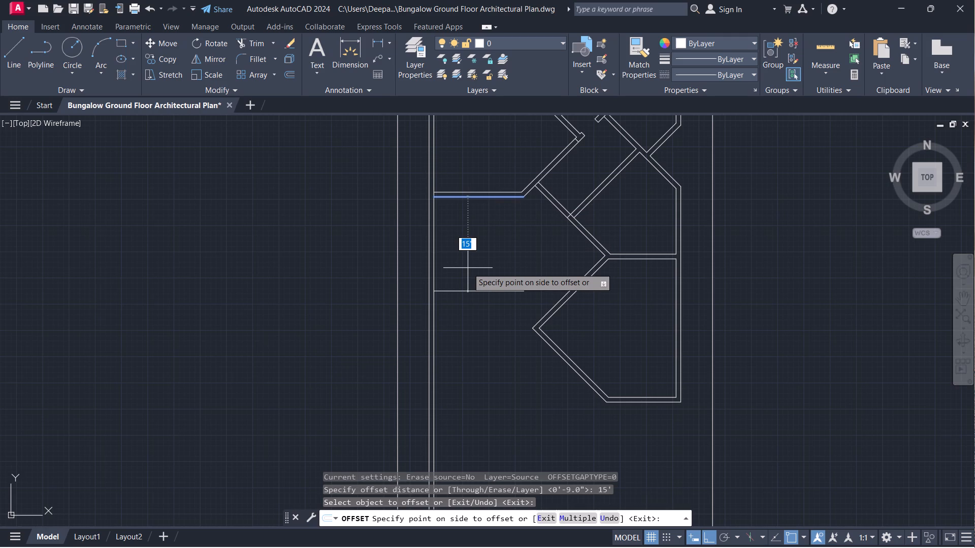
click(468, 268)
key(Escape)
Offset the new horizontal line 9" downward to form the wall thickness.
scroll(524, 299, up, 2)
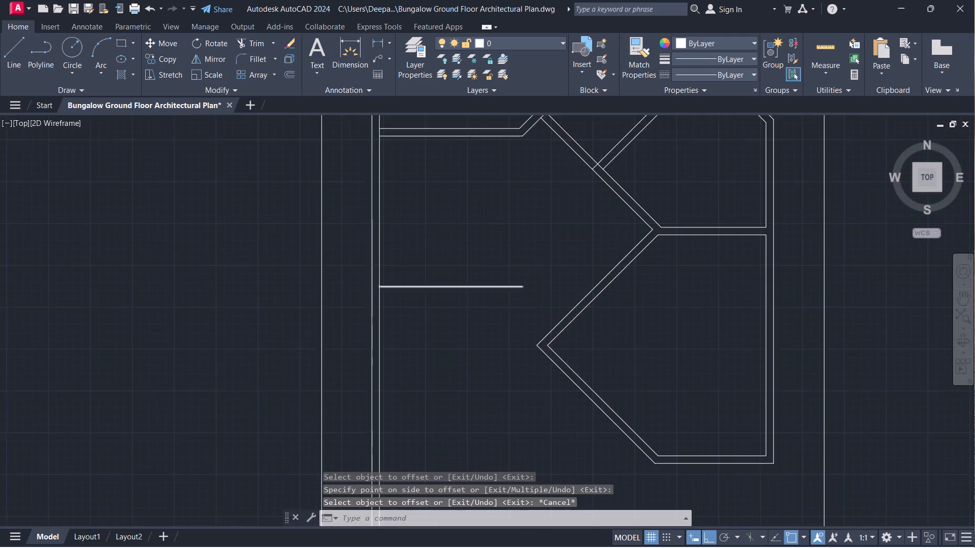
scroll(526, 290, up, 1)
text(o 9)
key(Return)
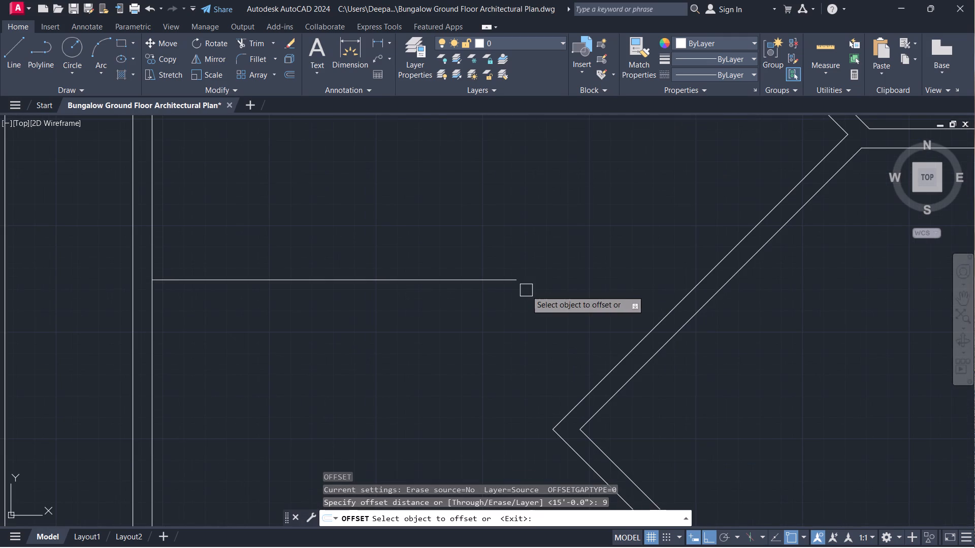
click(471, 280)
click(440, 355)
key(Escape)
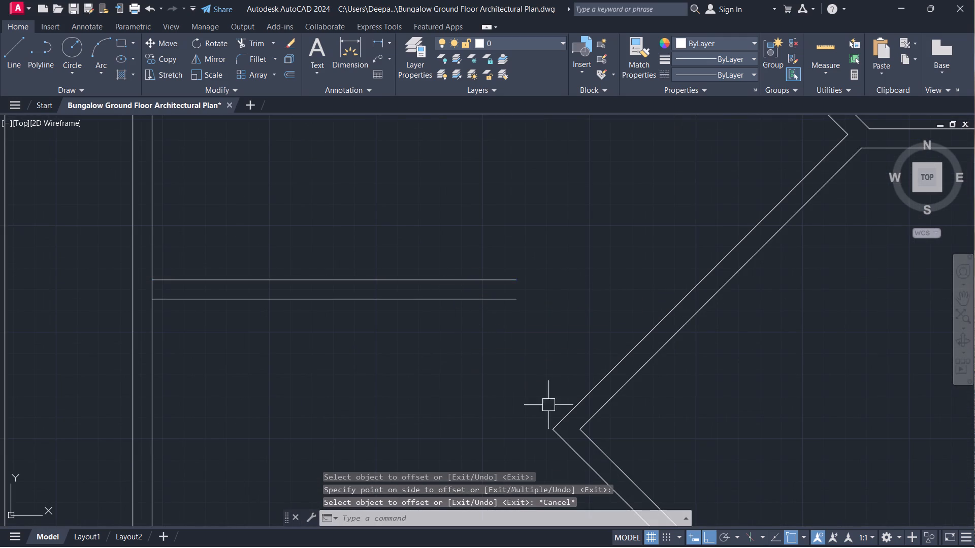
Extend both lower diagonal wall lines up-left past the vertex to meet the new 9" horizontal wall's lines.
middle_drag(620, 416, 603, 271)
text(ex)
key(space)
key(space)
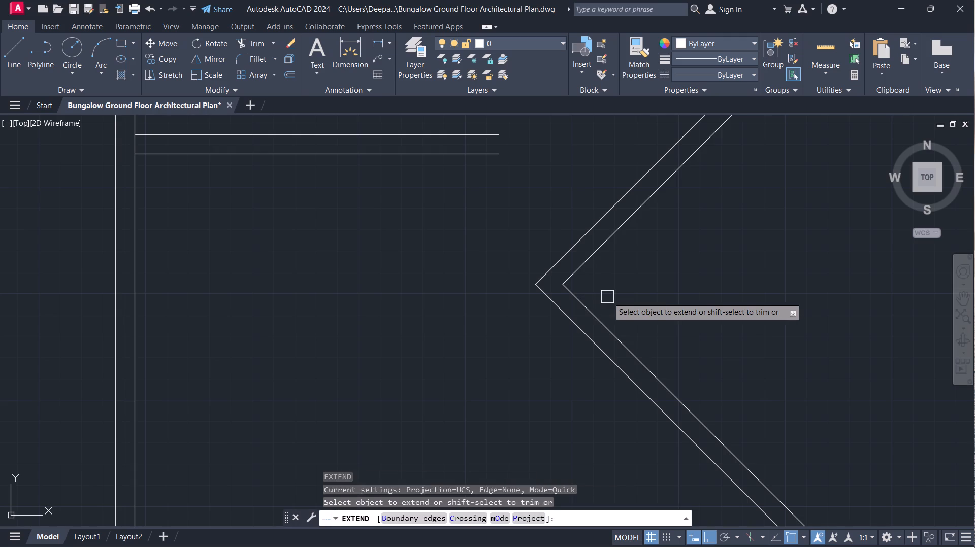
click(627, 295)
click(526, 371)
click(615, 303)
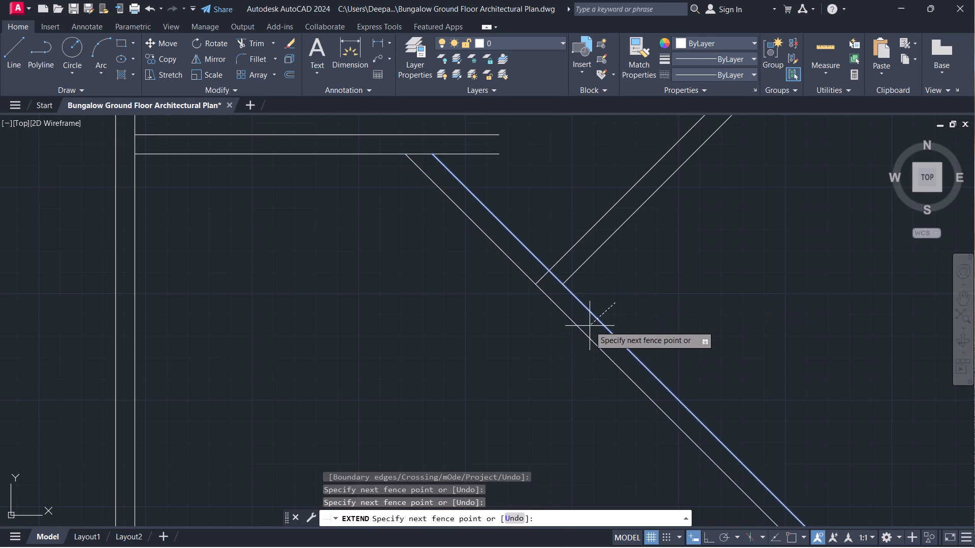
click(590, 326)
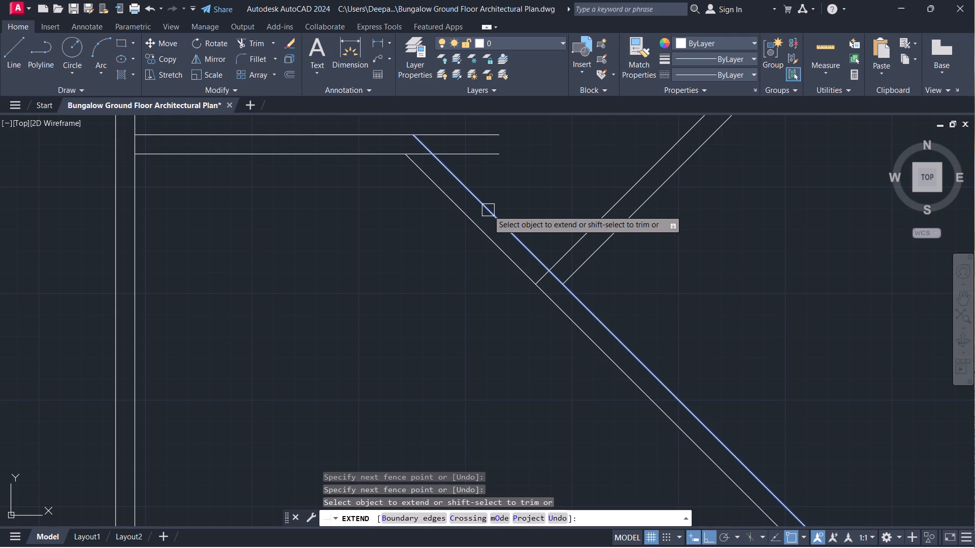
scroll(471, 222, down, 1)
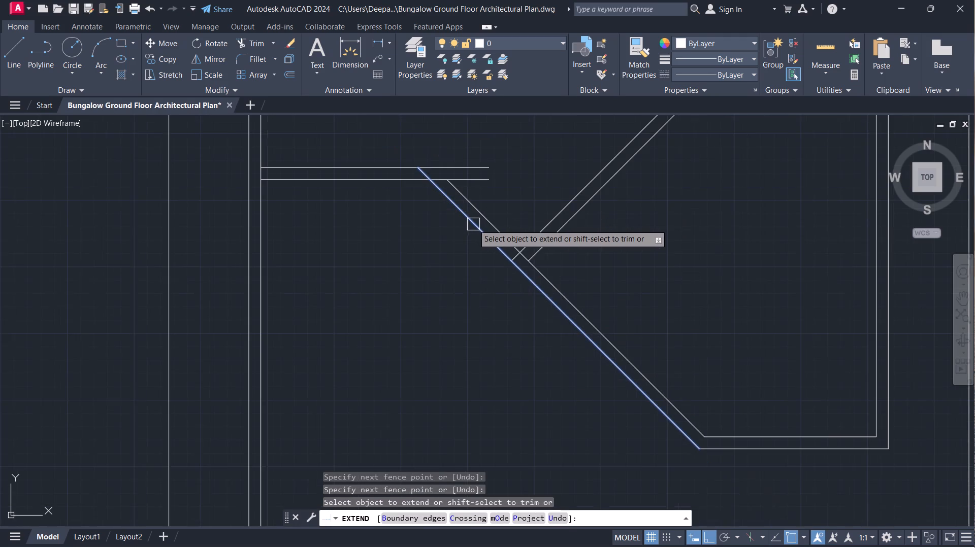
middle_drag(376, 274, 350, 458)
scroll(418, 395, up, 2)
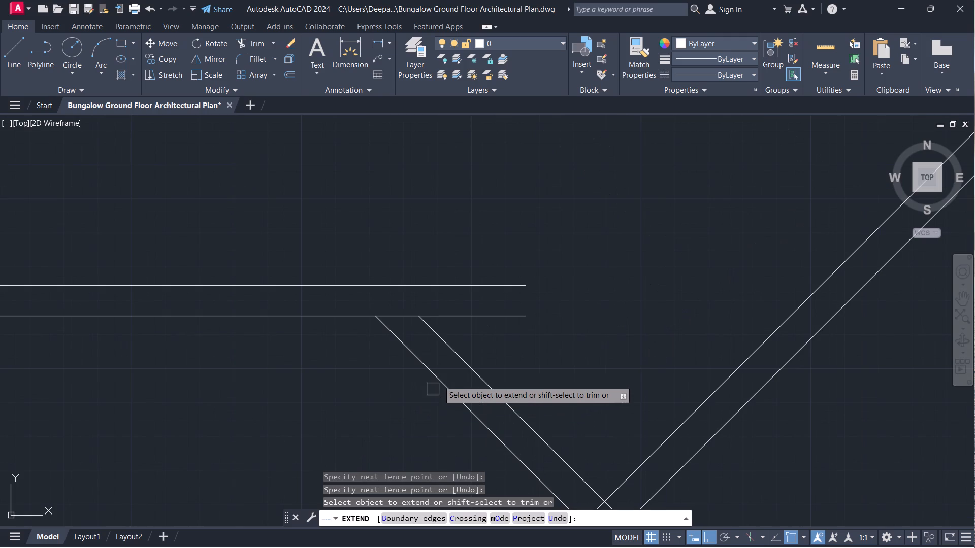
click(456, 352)
key(Escape)
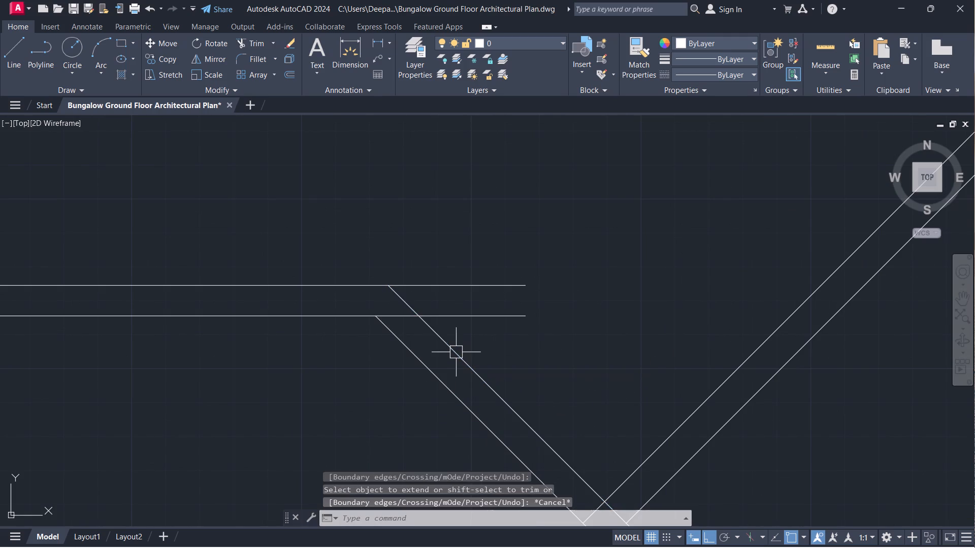
Trim the new horizontal wall lines where they run past the extended diagonal wall lines, leaving a clean corner.
scroll(465, 334, up, 2)
middle_click(465, 332)
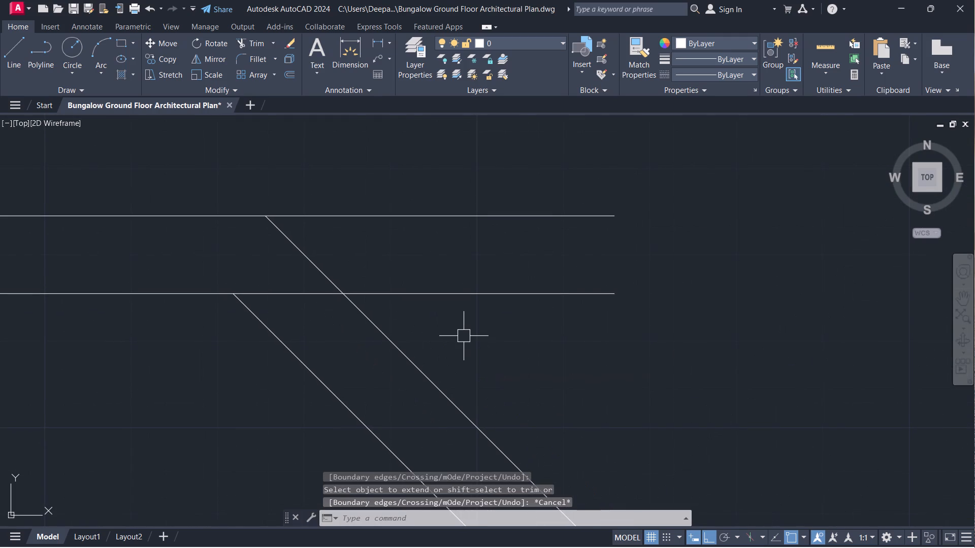
text(tr)
key(space)
drag(464, 330, 453, 182)
click(300, 297)
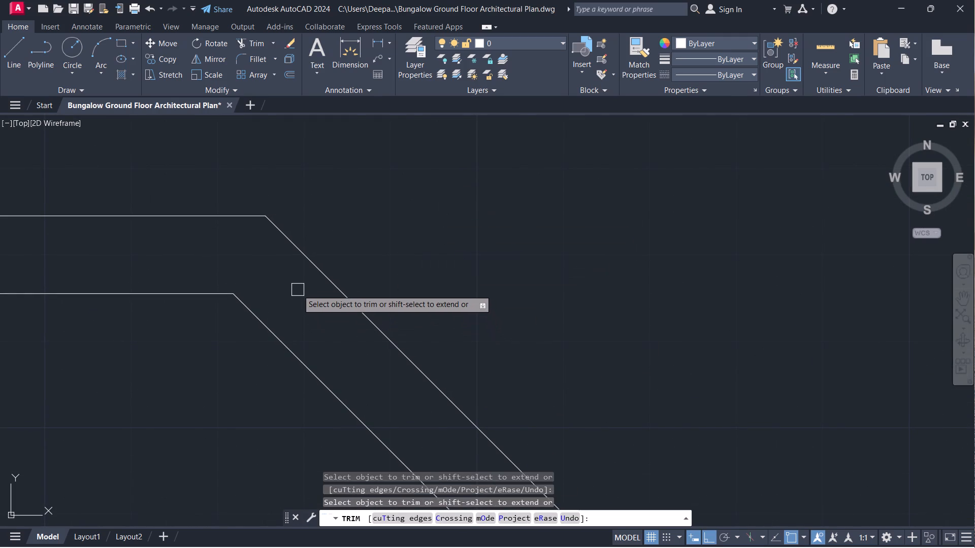
key(Escape)
Examine the room between the two horizontal walls and the new wall's junctions with the diagonal and vertical walls.
scroll(305, 277, down, 3)
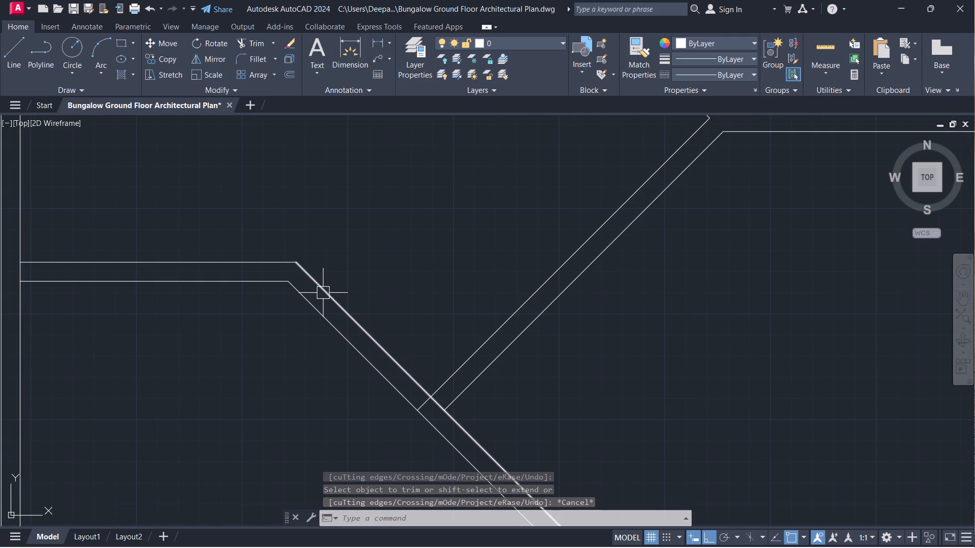
middle_drag(405, 241, 397, 303)
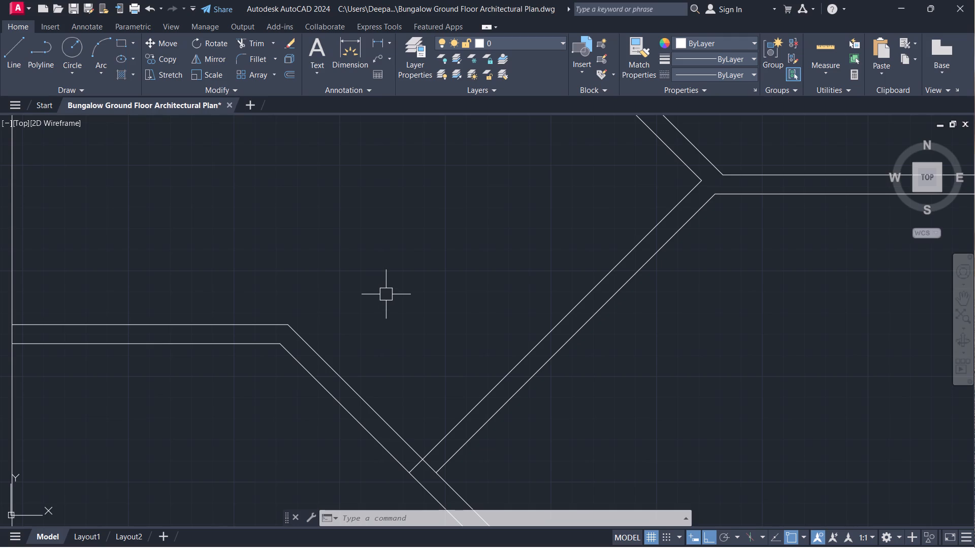
middle_drag(382, 294, 524, 320)
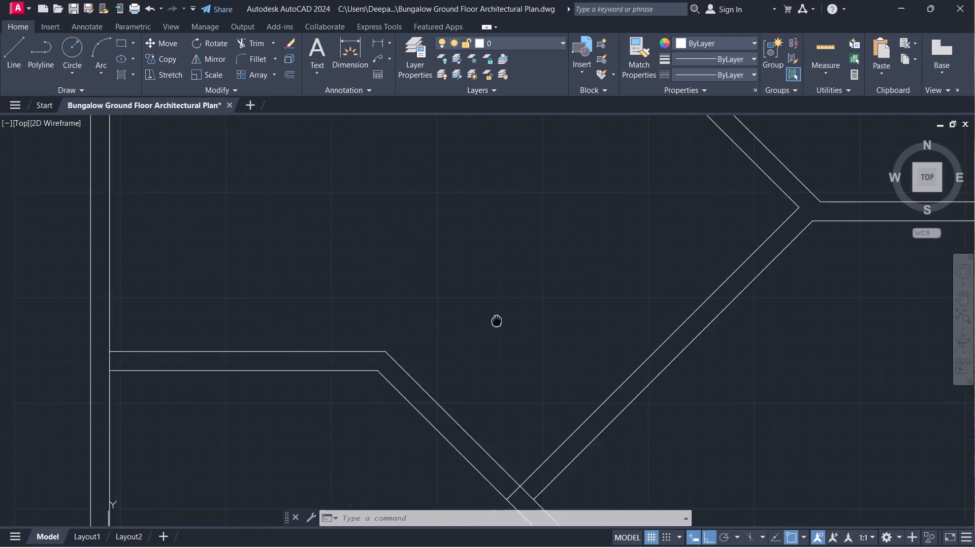
middle_drag(524, 320, 525, 319)
scroll(497, 346, down, 2)
middle_drag(437, 254, 431, 300)
scroll(437, 254, up, 1)
middle_drag(406, 287, 408, 301)
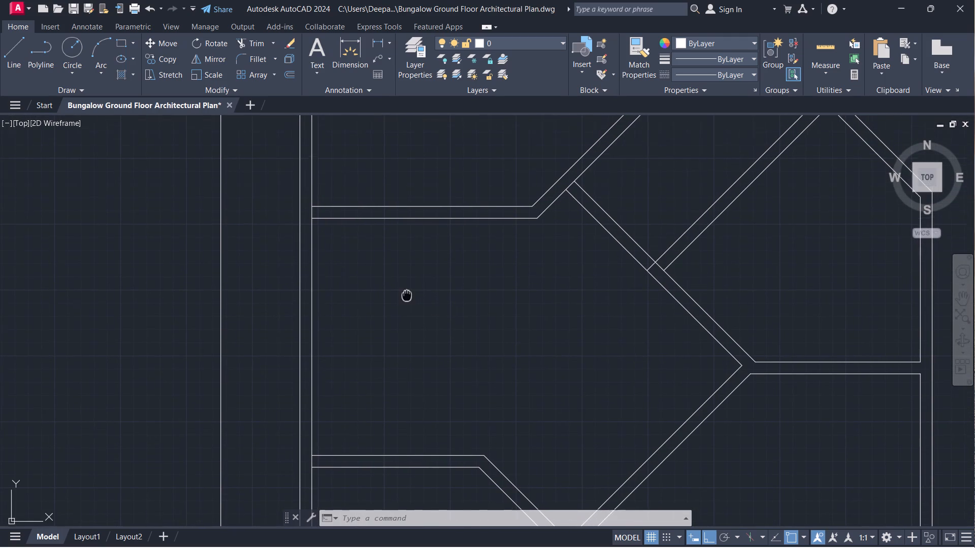
middle_drag(408, 301, 413, 317)
scroll(433, 198, up, 1)
middle_drag(436, 198, 407, 231)
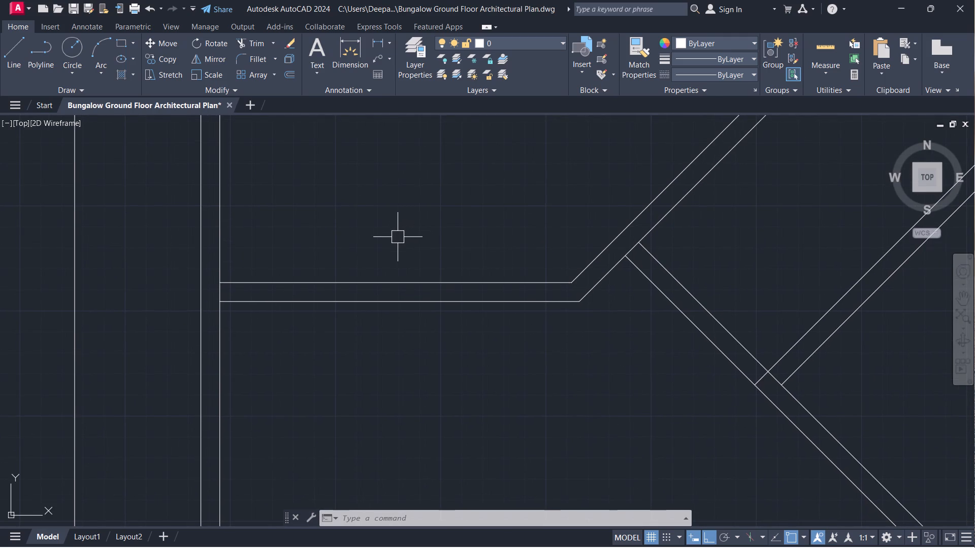
middle_drag(382, 329, 404, 228)
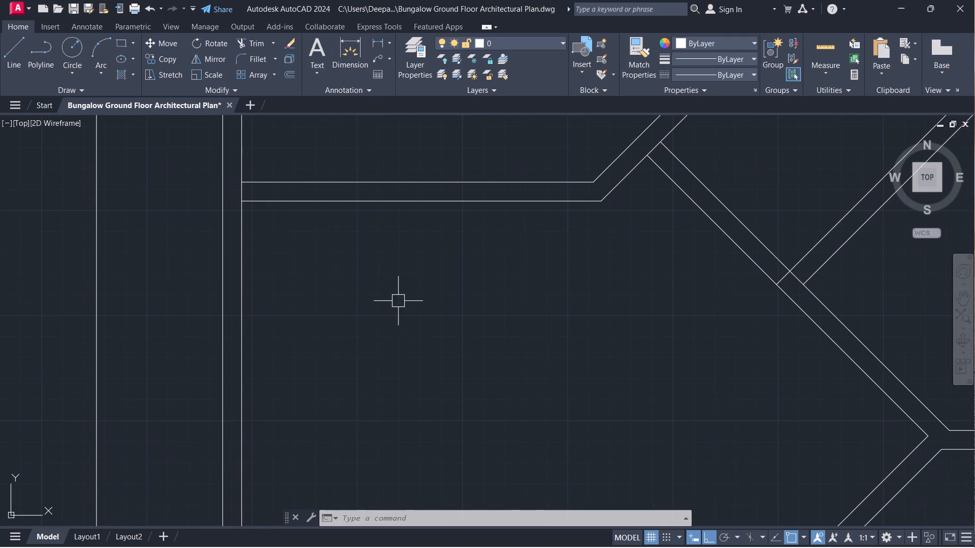
middle_drag(398, 301, 419, 198)
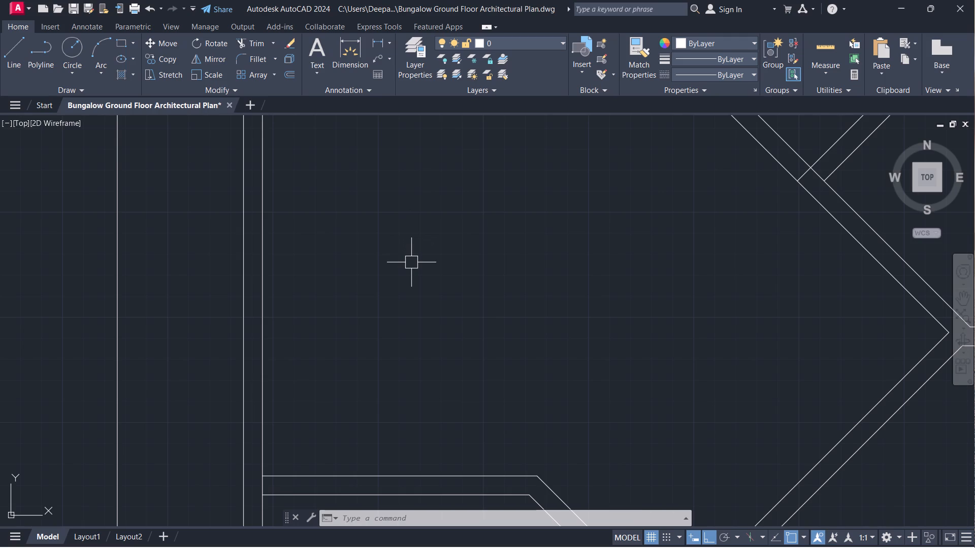
middle_drag(409, 282, 464, 191)
scroll(450, 211, down, 3)
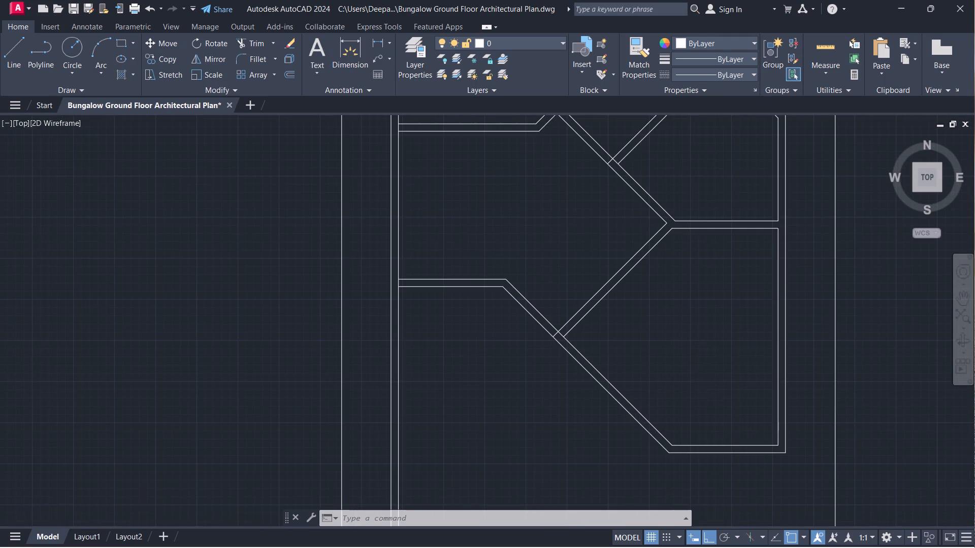
scroll(414, 267, up, 2)
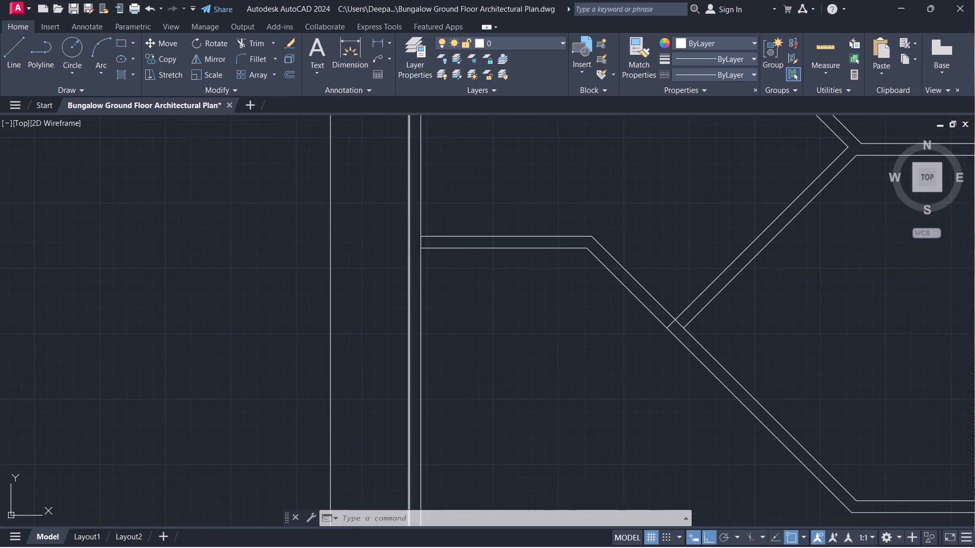
scroll(420, 250, up, 1)
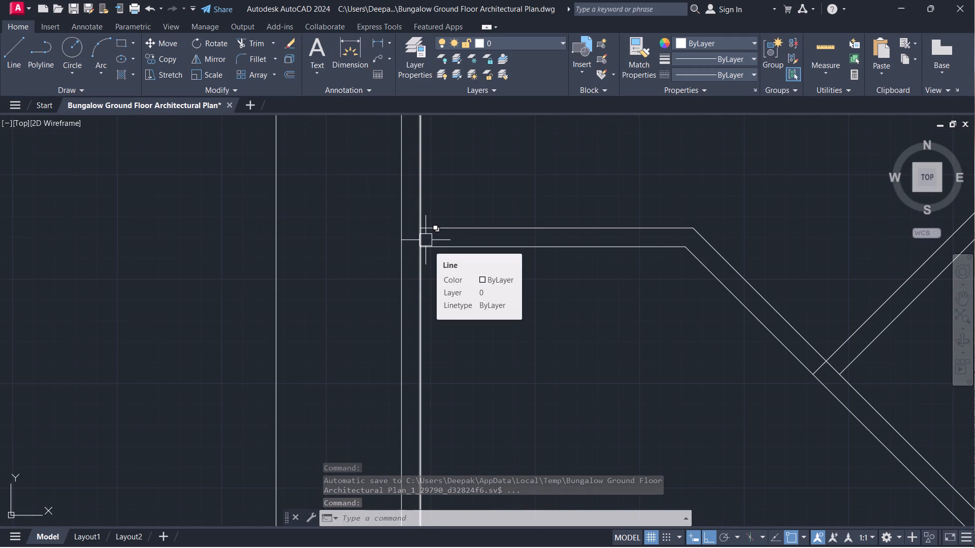
Trim the left vertical wall's inner line between the two lines of the new horizontal wall, opening the junction.
scroll(452, 220, up, 2)
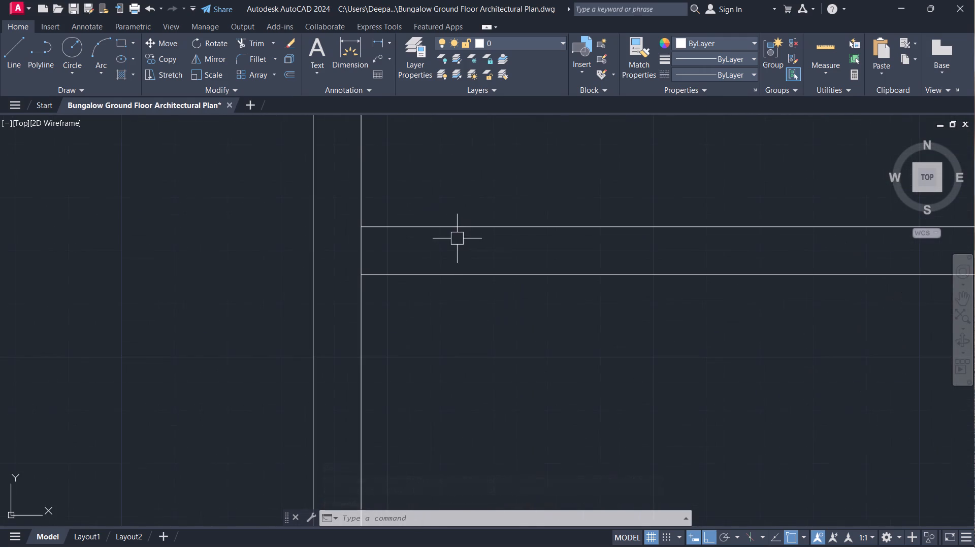
text(tr)
key(space)
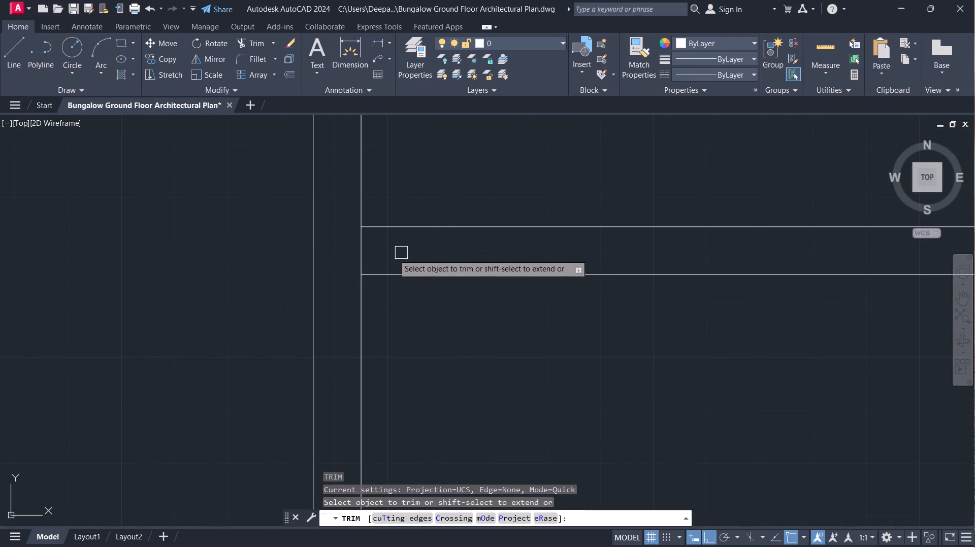
drag(377, 253, 362, 248)
click(346, 245)
click(382, 250)
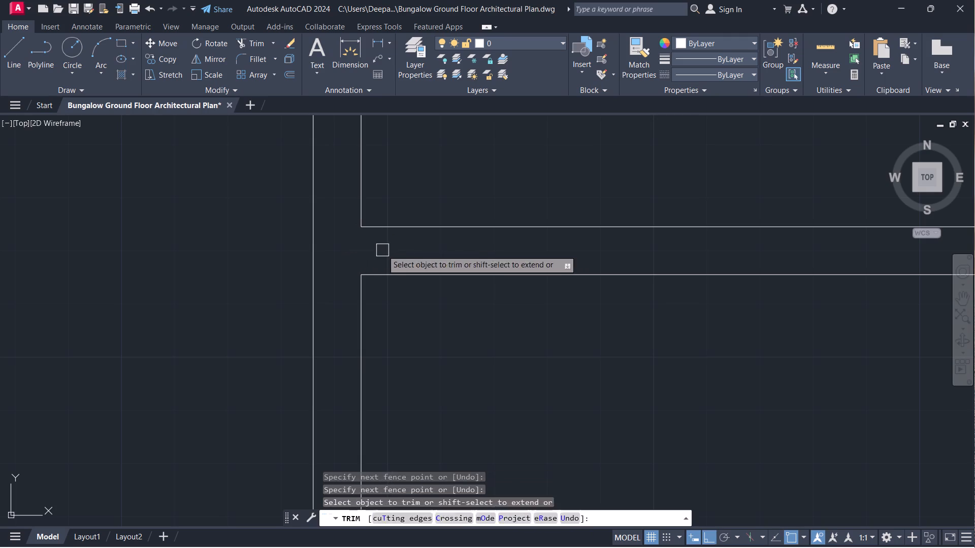
key(Escape)
Examine the new horizontal wall's junctions with the vertical wall and the diagonal walls.
scroll(421, 208, down, 2)
middle_drag(438, 193, 422, 238)
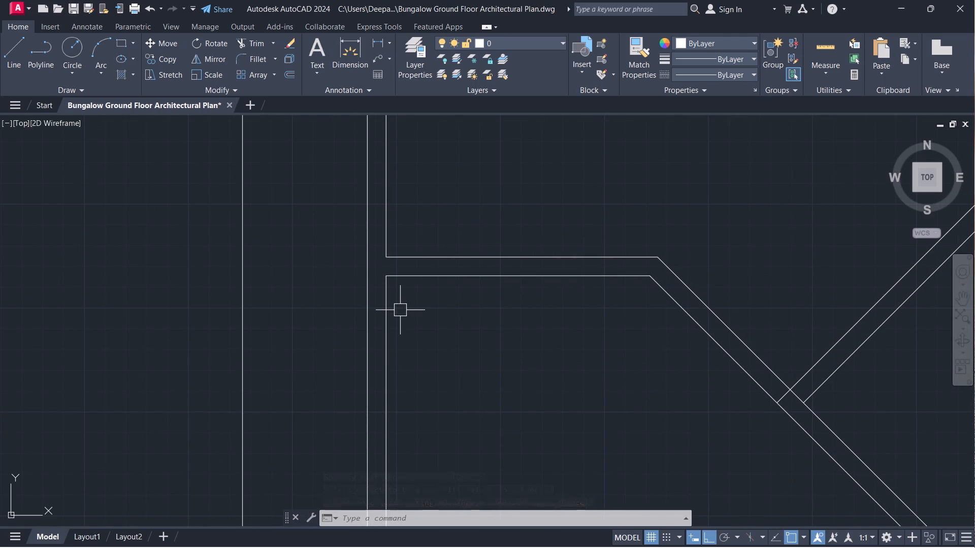
scroll(404, 319, down, 1)
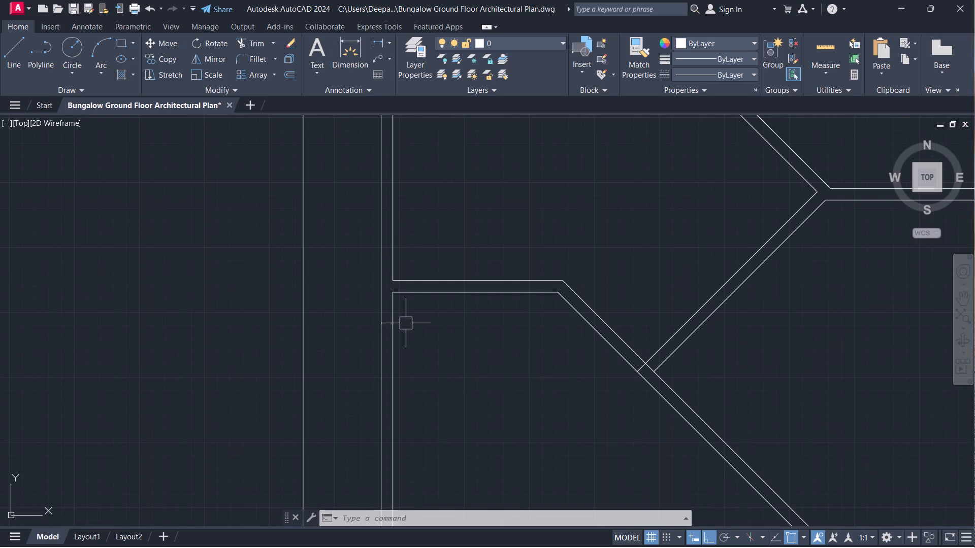
middle_drag(407, 321, 437, 269)
middle_drag(442, 263, 451, 305)
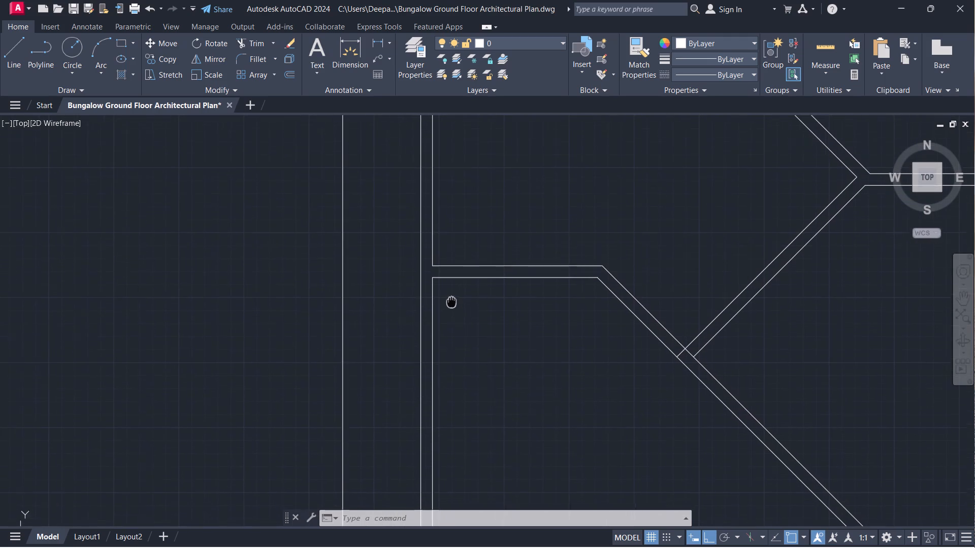
middle_drag(451, 305, 451, 307)
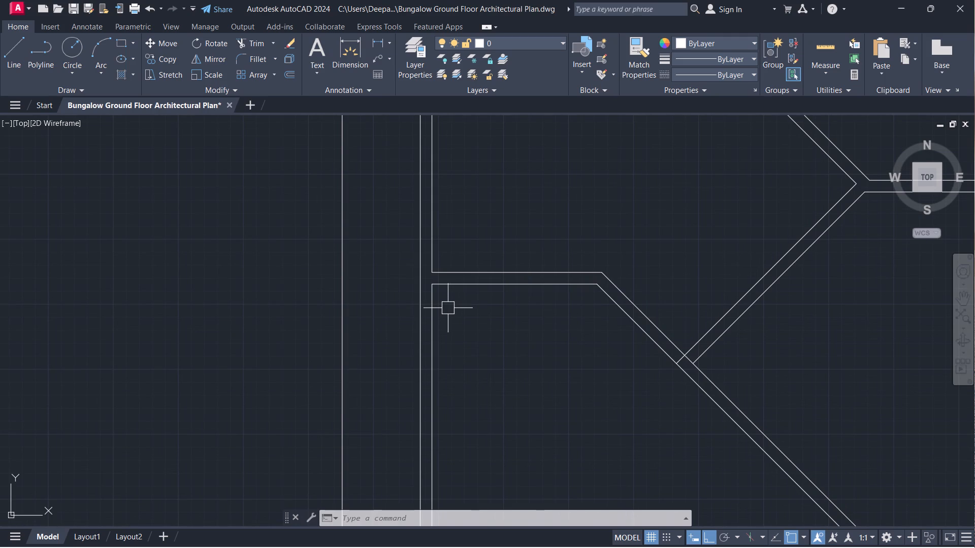
middle_drag(463, 262, 451, 306)
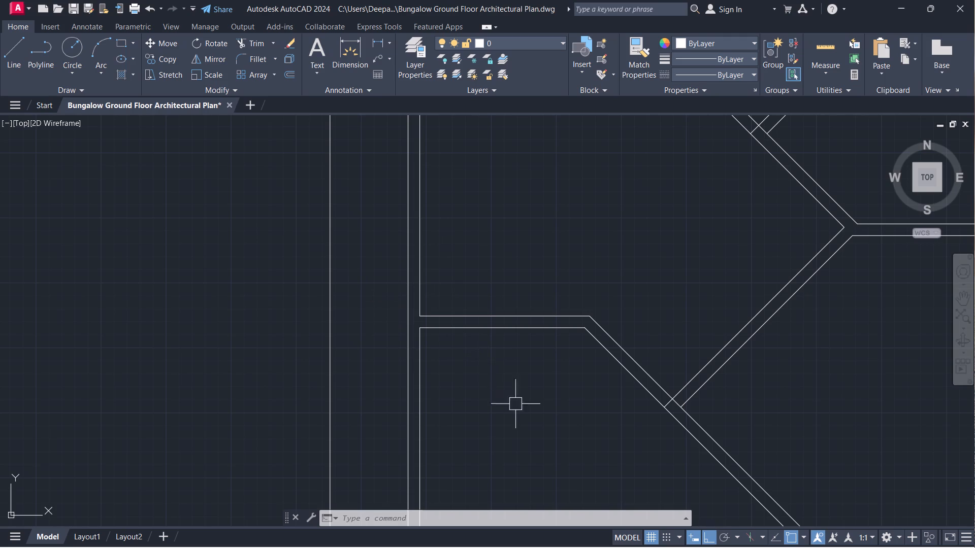
middle_drag(517, 412, 545, 383)
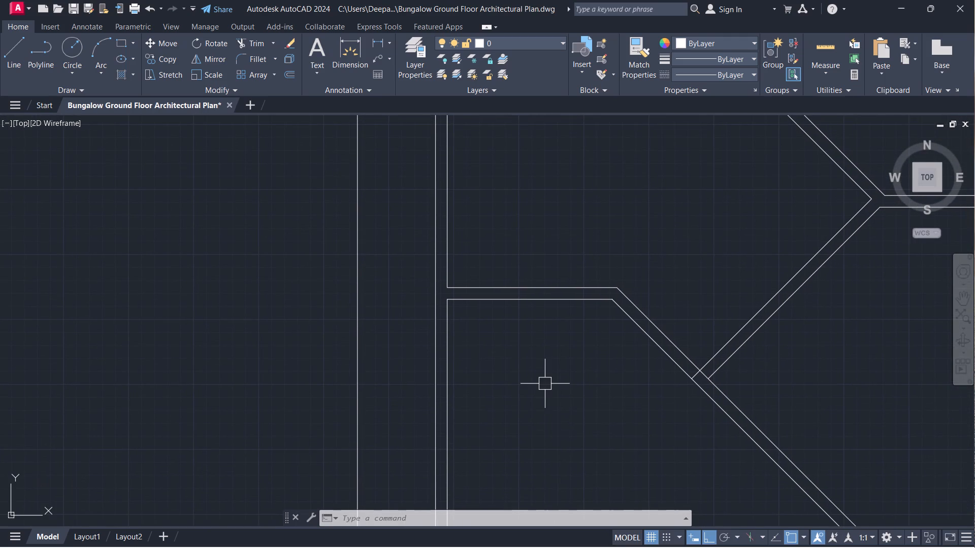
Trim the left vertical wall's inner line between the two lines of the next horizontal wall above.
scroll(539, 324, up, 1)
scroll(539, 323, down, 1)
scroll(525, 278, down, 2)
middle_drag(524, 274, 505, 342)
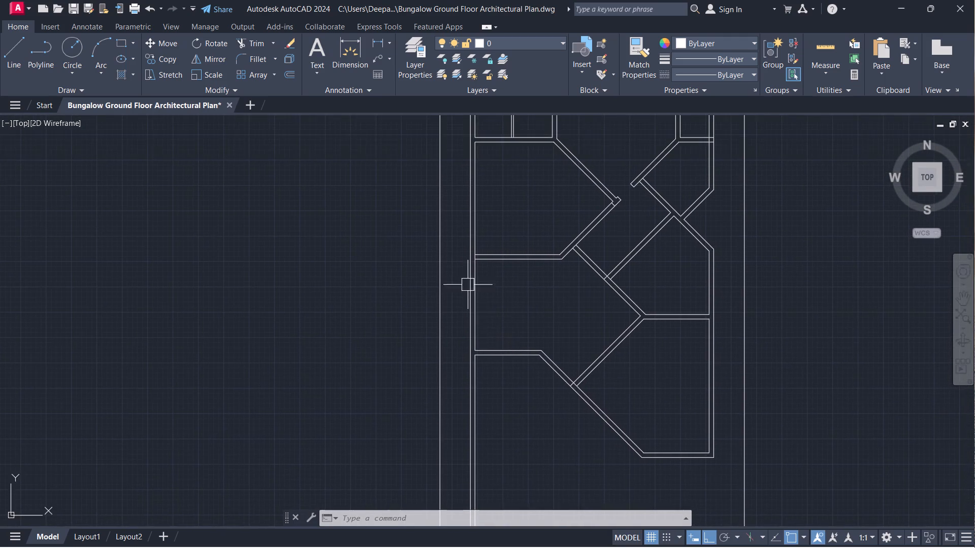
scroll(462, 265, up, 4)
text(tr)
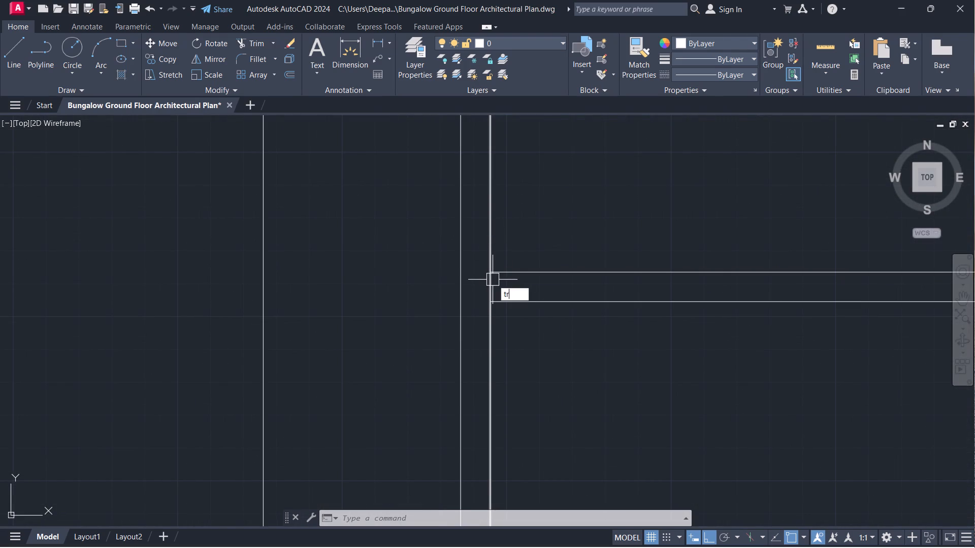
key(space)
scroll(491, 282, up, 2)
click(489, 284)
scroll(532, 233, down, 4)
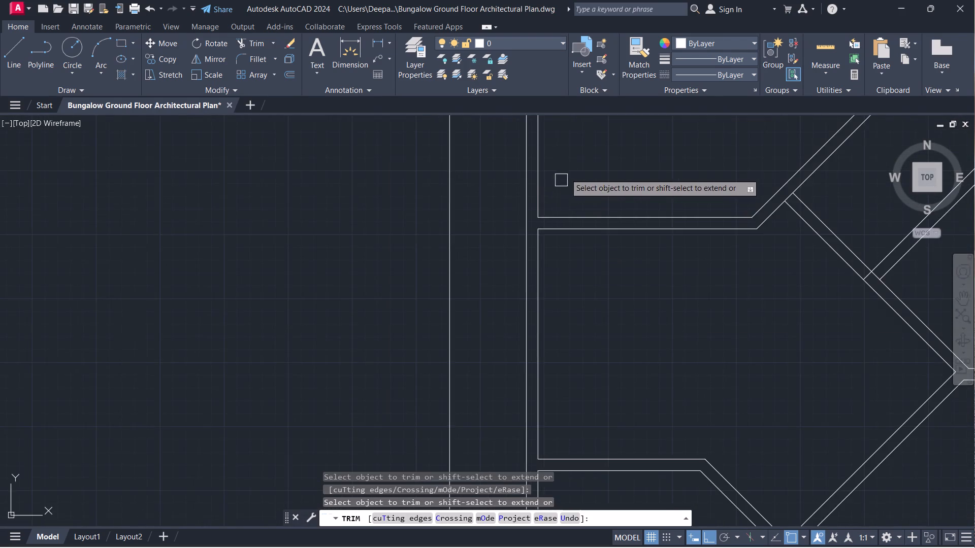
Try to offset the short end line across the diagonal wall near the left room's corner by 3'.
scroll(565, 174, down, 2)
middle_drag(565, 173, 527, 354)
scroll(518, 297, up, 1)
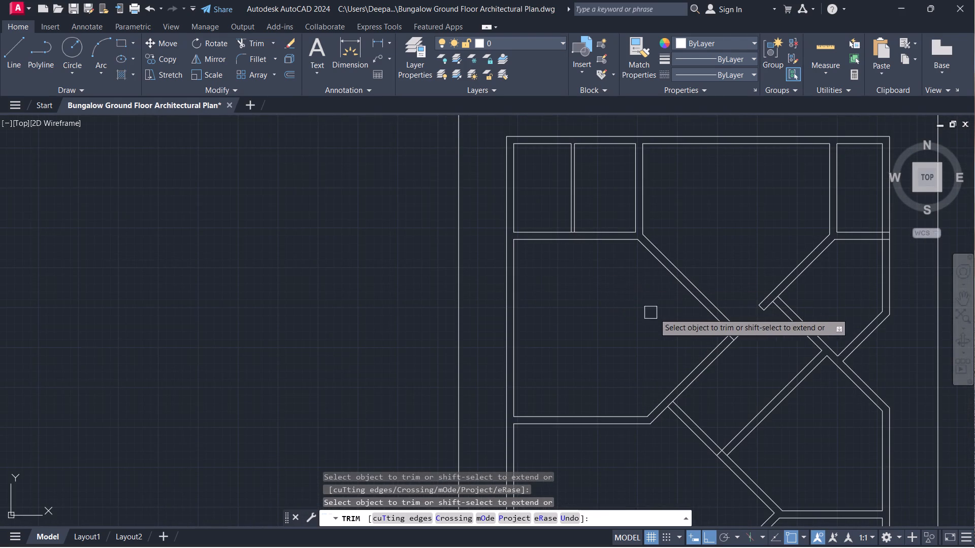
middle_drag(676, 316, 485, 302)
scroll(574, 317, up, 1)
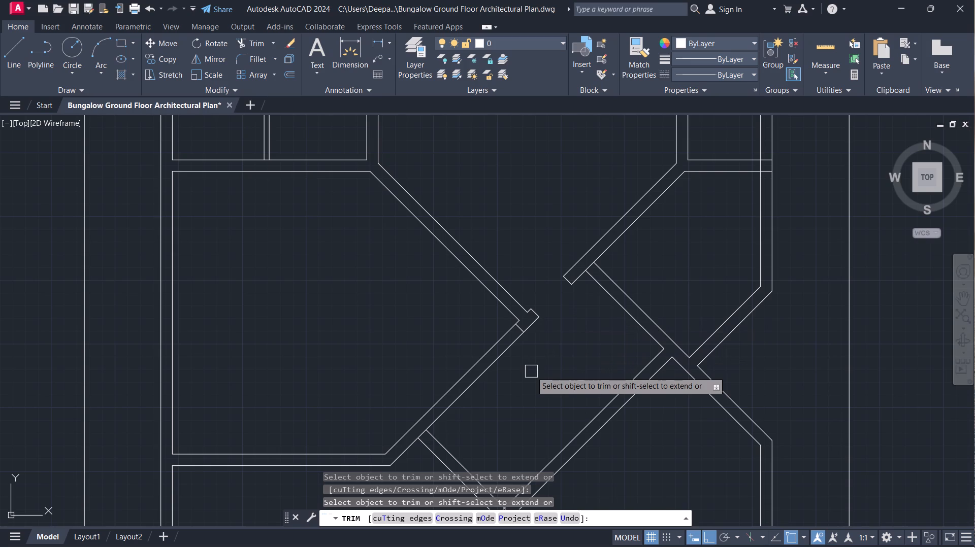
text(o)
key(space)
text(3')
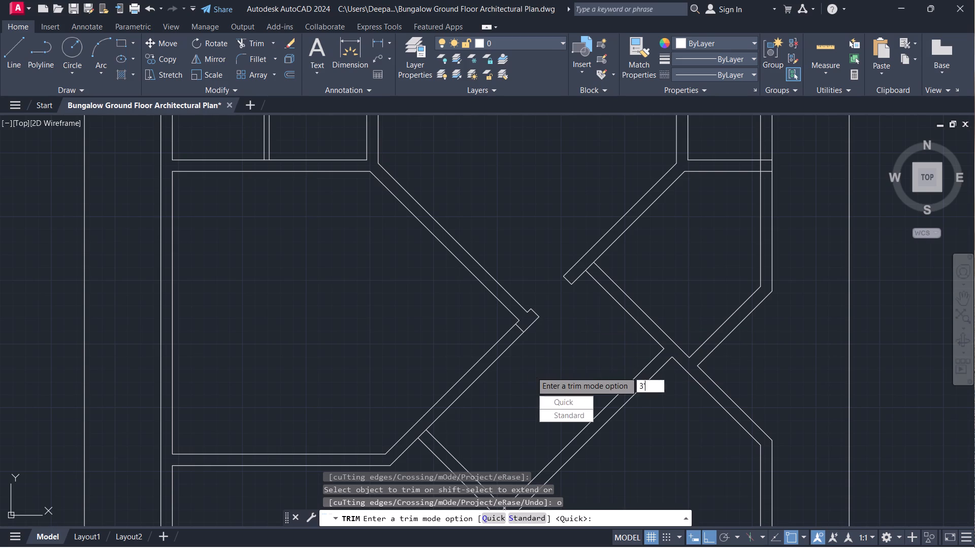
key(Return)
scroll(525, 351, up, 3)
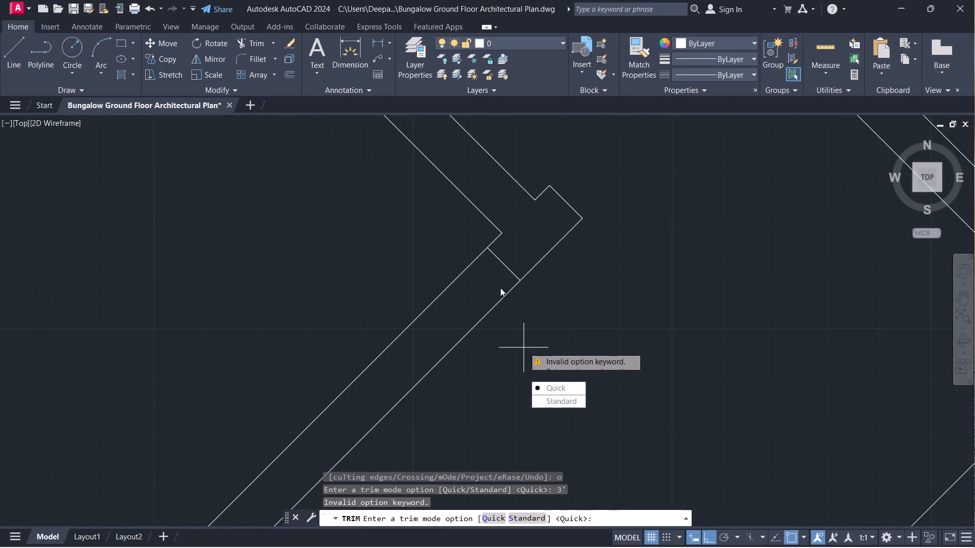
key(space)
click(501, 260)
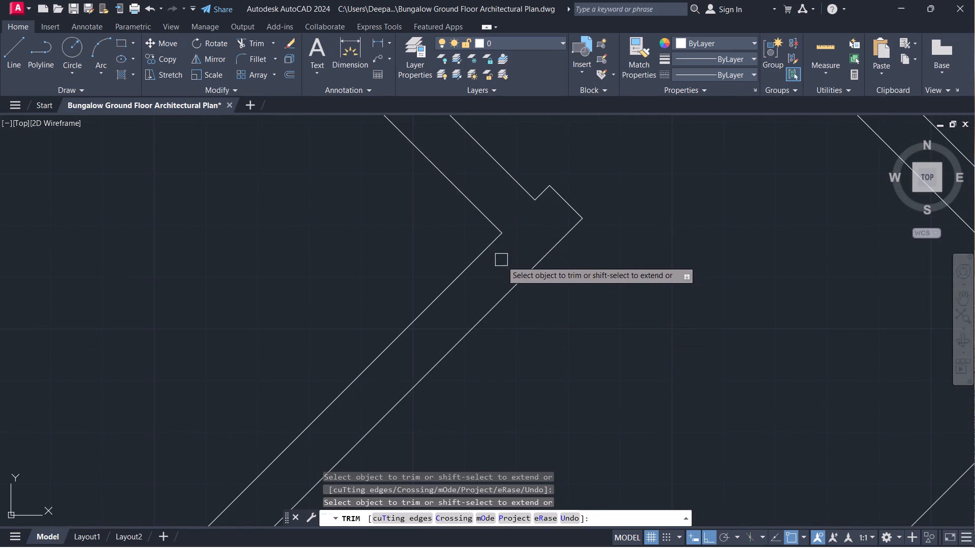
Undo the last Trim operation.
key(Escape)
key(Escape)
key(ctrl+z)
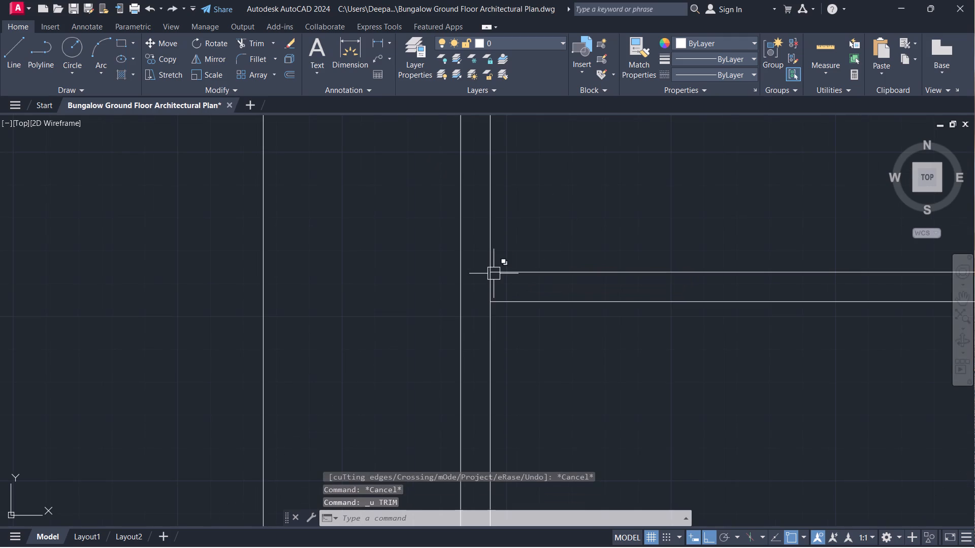
Trim the left vertical wall's inner line between the two lines of the upper horizontal wall, opening the junction.
scroll(542, 291, down, 9)
scroll(565, 284, up, 3)
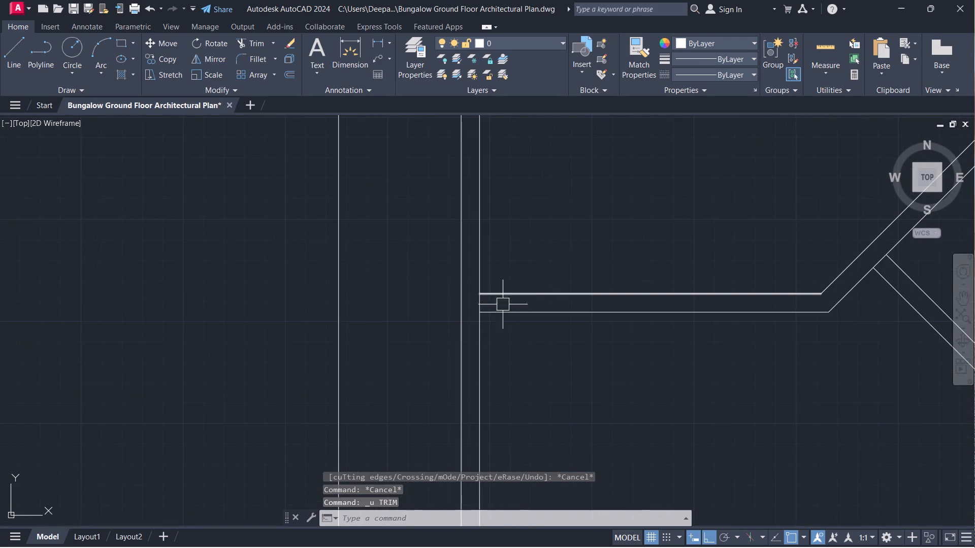
middle_drag(499, 402, 500, 234)
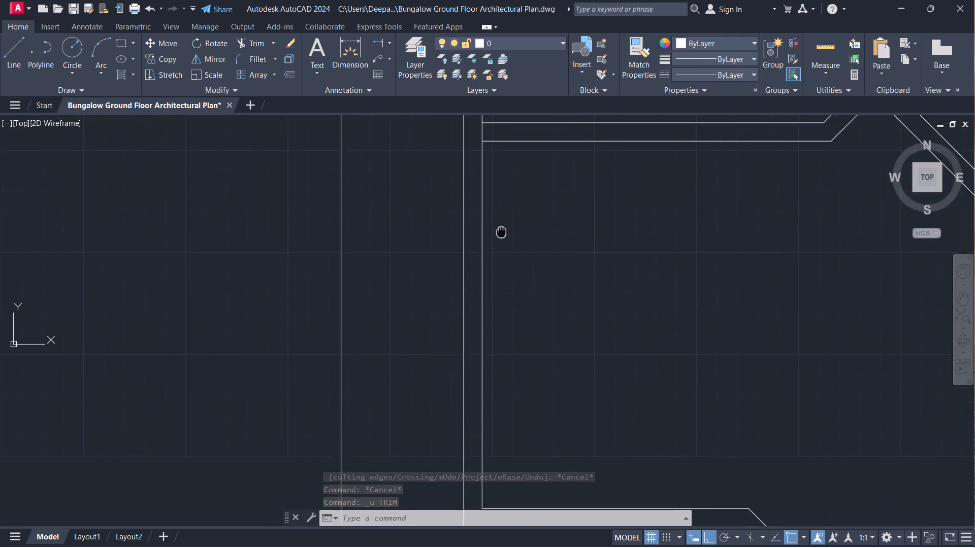
middle_drag(500, 234, 495, 294)
scroll(490, 205, up, 3)
middle_drag(490, 194, 509, 236)
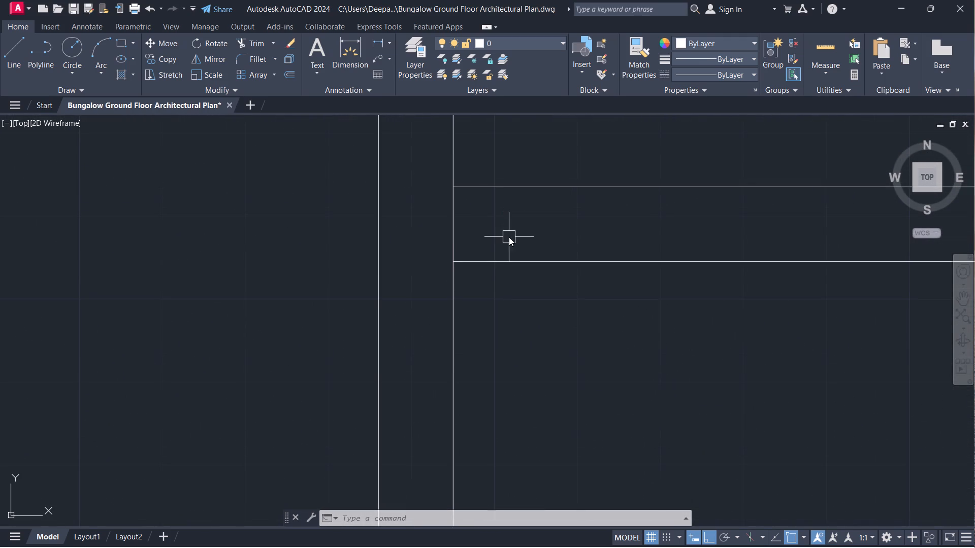
key(t)
key(r)
key(space)
click(502, 234)
click(443, 223)
key(Escape)
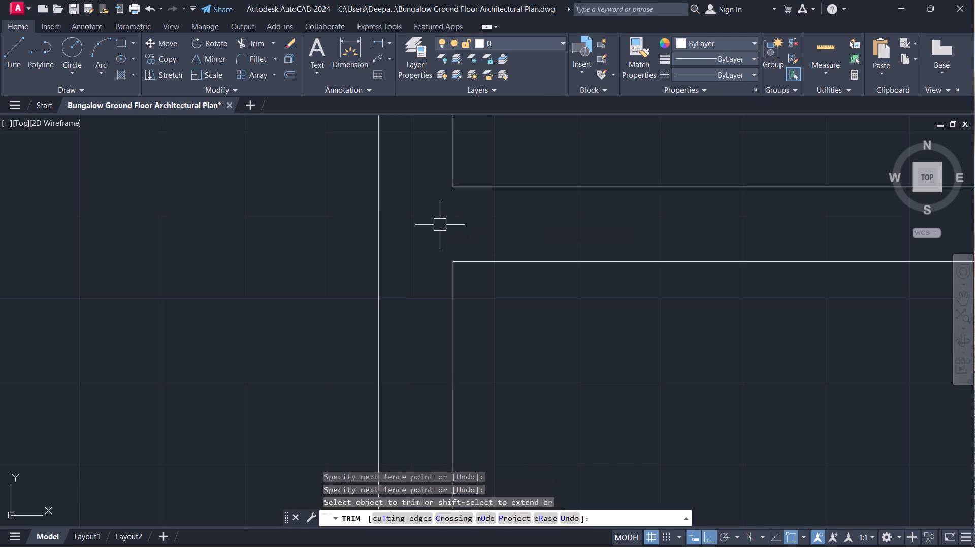
Offset the short line across the diagonal wall near the left room's corner 3' down-left along the wall.
scroll(521, 249, down, 4)
middle_drag(646, 267, 570, 299)
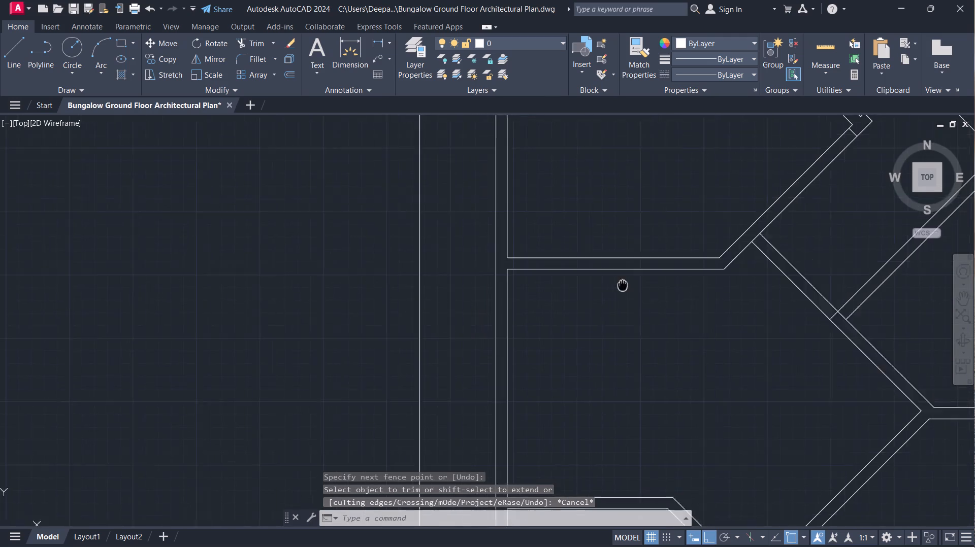
middle_drag(570, 299, 534, 310)
middle_drag(627, 218, 500, 317)
scroll(630, 219, up, 1)
middle_drag(661, 208, 503, 260)
scroll(610, 229, up, 1)
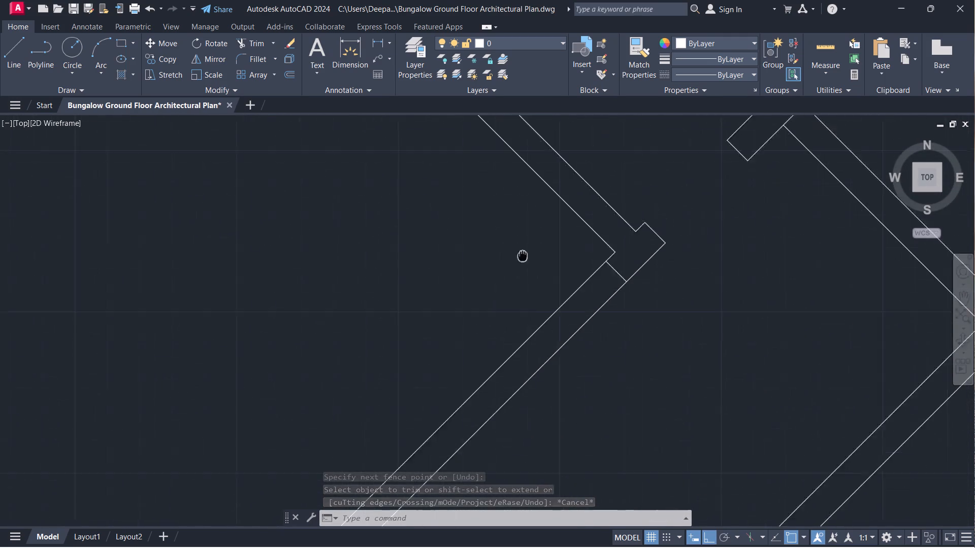
middle_drag(503, 260, 492, 261)
text(o)
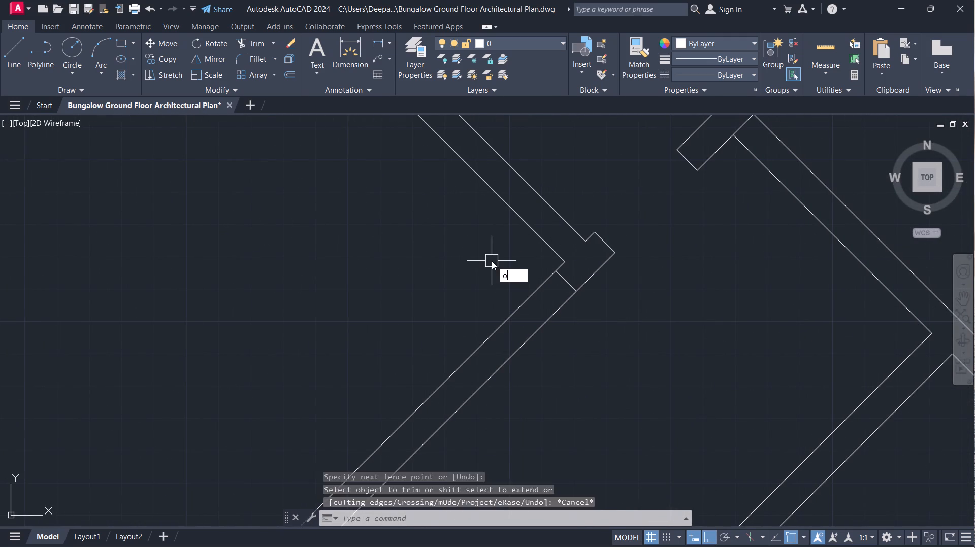
key(space)
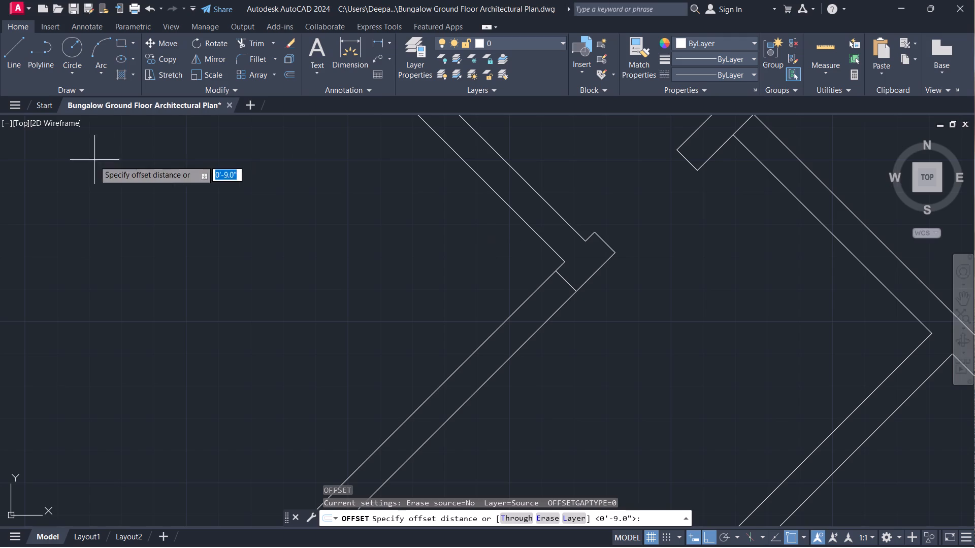
scroll(500, 280, down, 2)
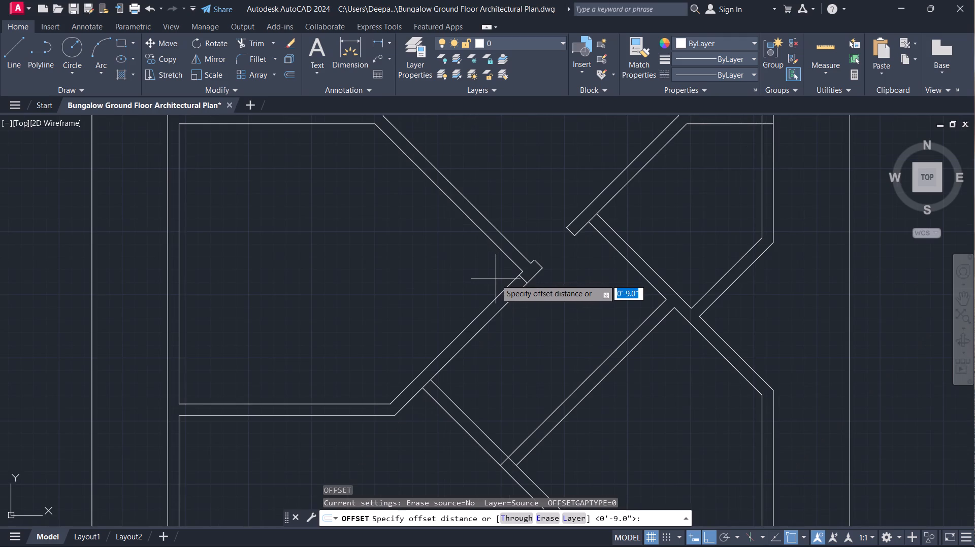
text(3')
key(Return)
scroll(500, 319, up, 2)
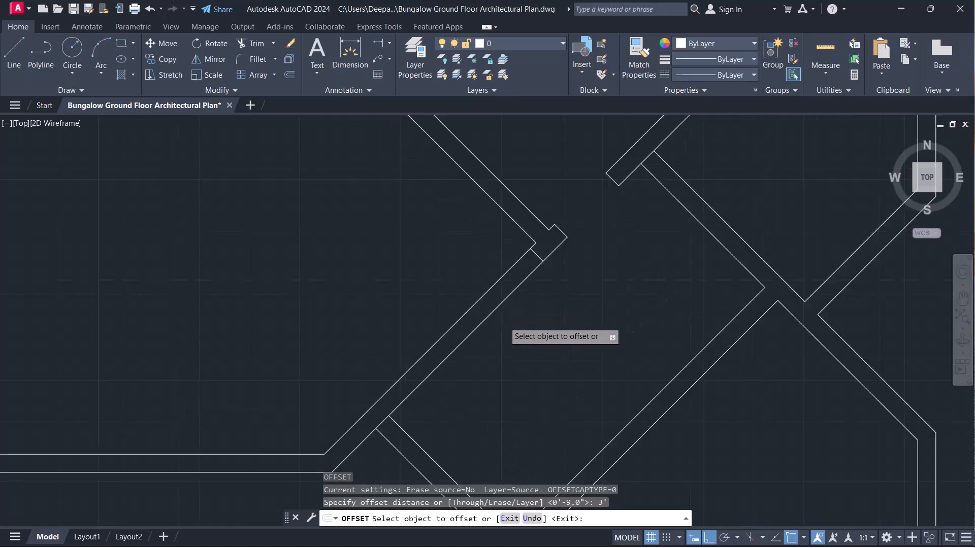
scroll(504, 322, up, 1)
click(585, 159)
click(554, 178)
right_click(545, 191)
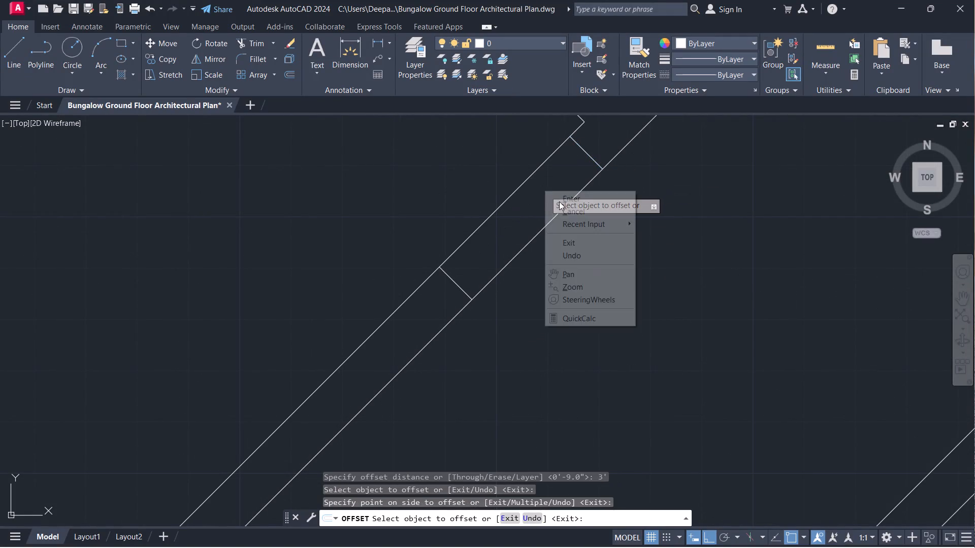
click(567, 209)
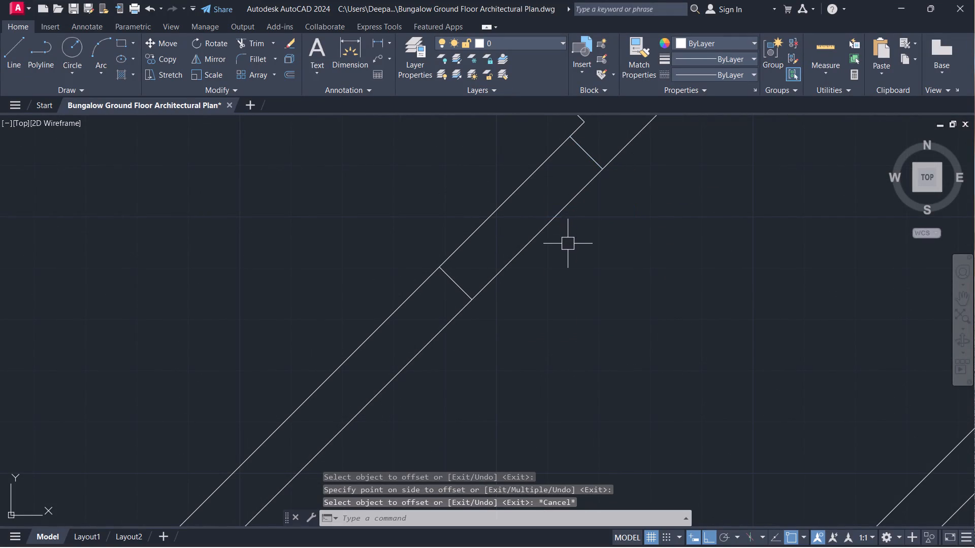
Trim both diagonal wall lines between the two short cross lines to form the 3' door opening.
text(tr)
key(space)
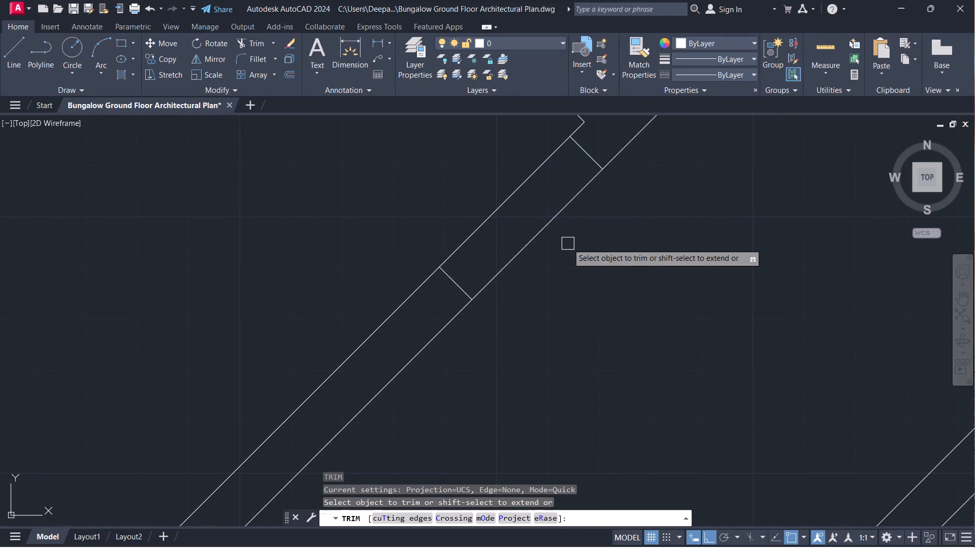
click(568, 244)
click(445, 169)
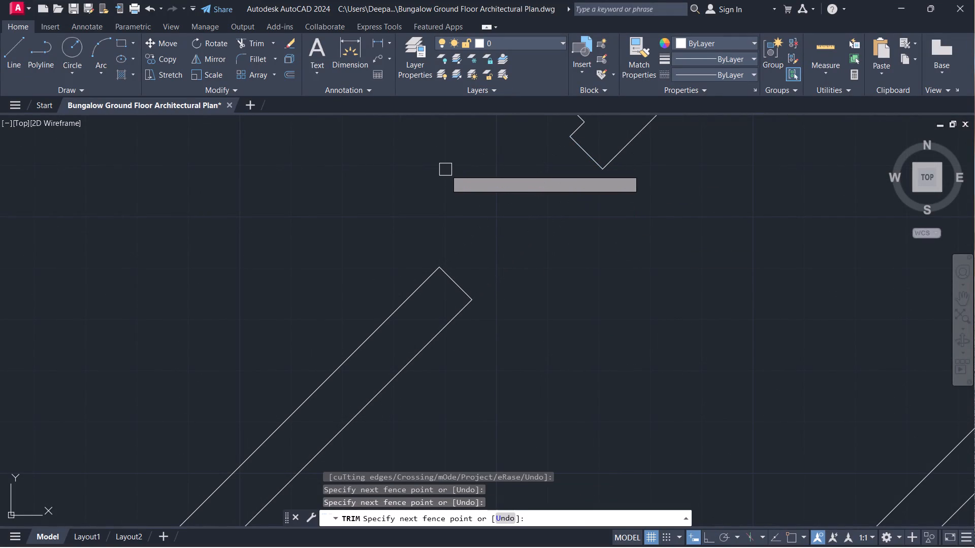
right_click(445, 169)
click(477, 189)
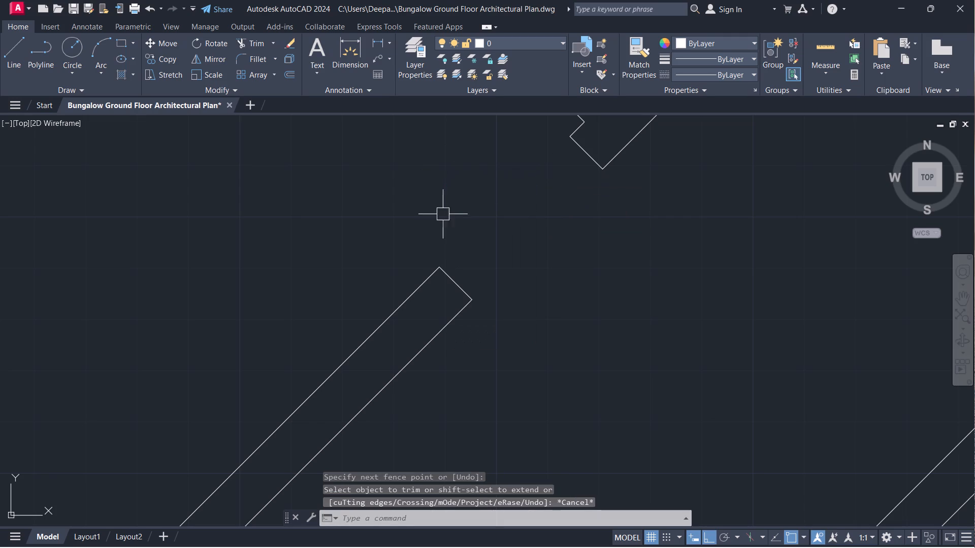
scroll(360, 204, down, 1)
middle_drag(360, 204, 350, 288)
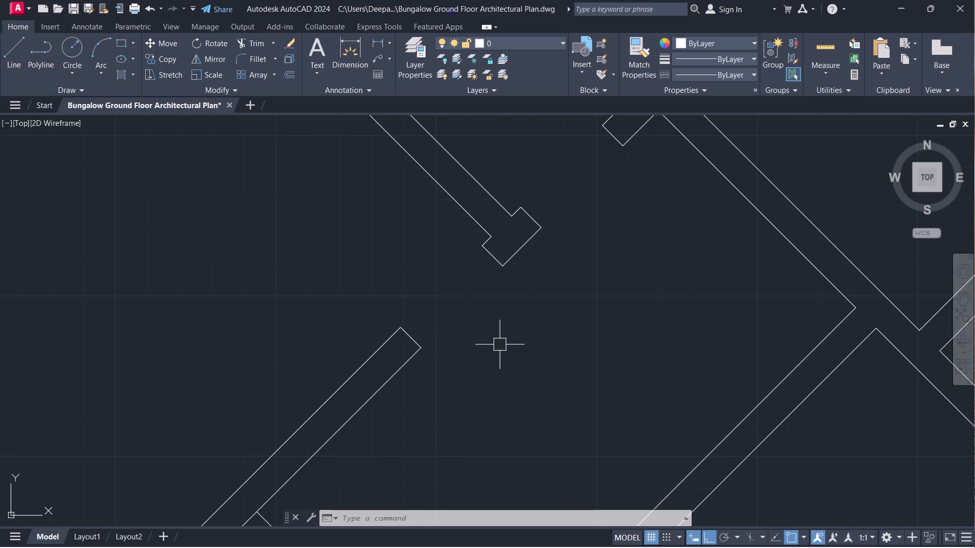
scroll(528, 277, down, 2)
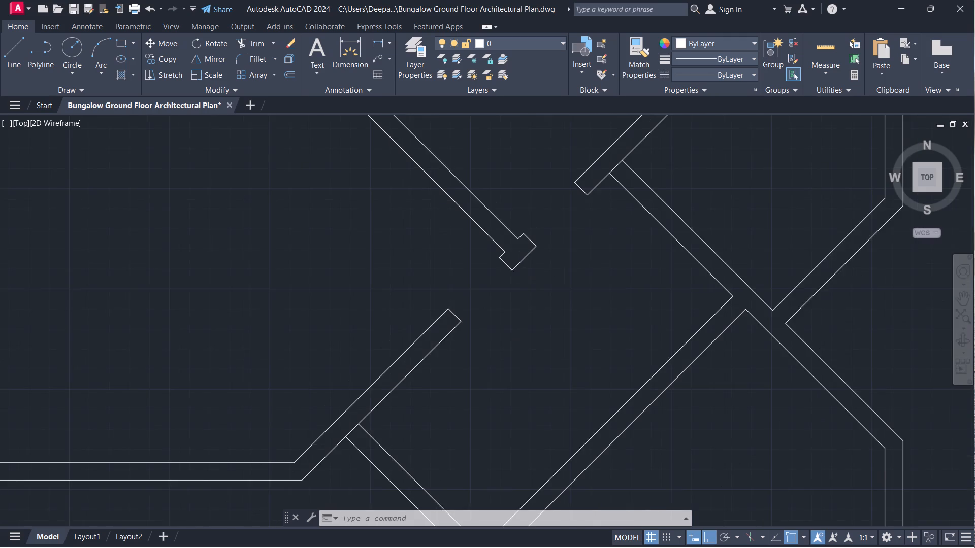
Trim the upper-right diagonal wall's lower line between the two lines of the diagonal wall branching off near its free end.
middle_drag(526, 272, 418, 385)
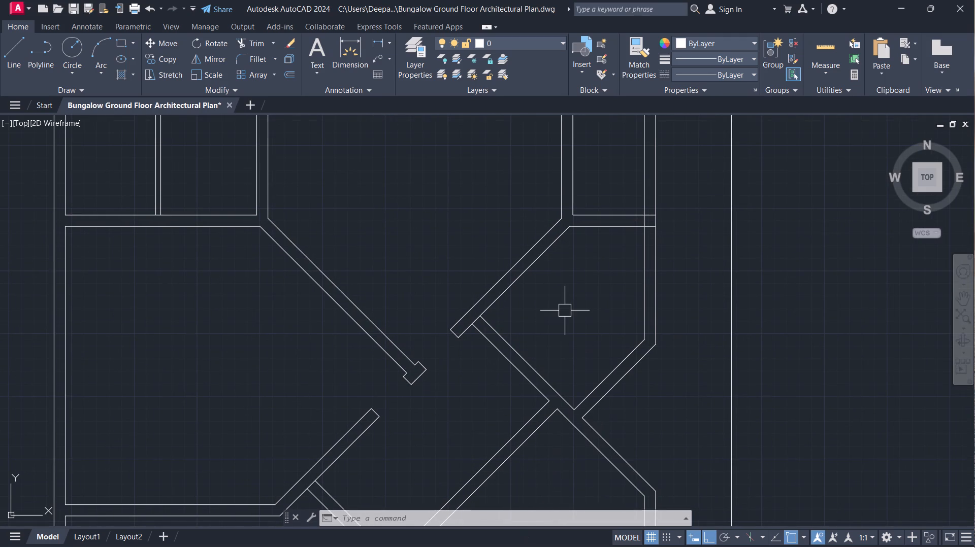
middle_drag(565, 311, 600, 406)
scroll(565, 311, up, 1)
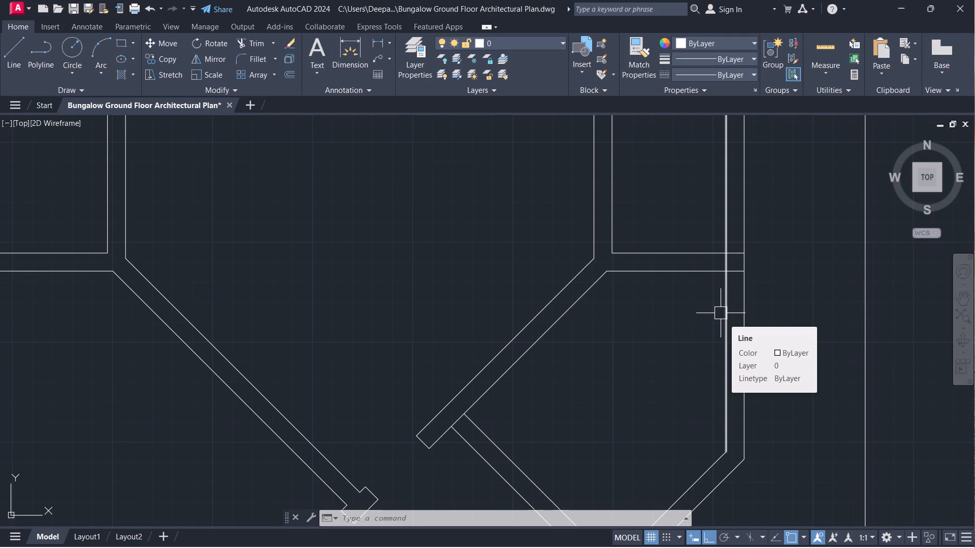
key(t)
key(r)
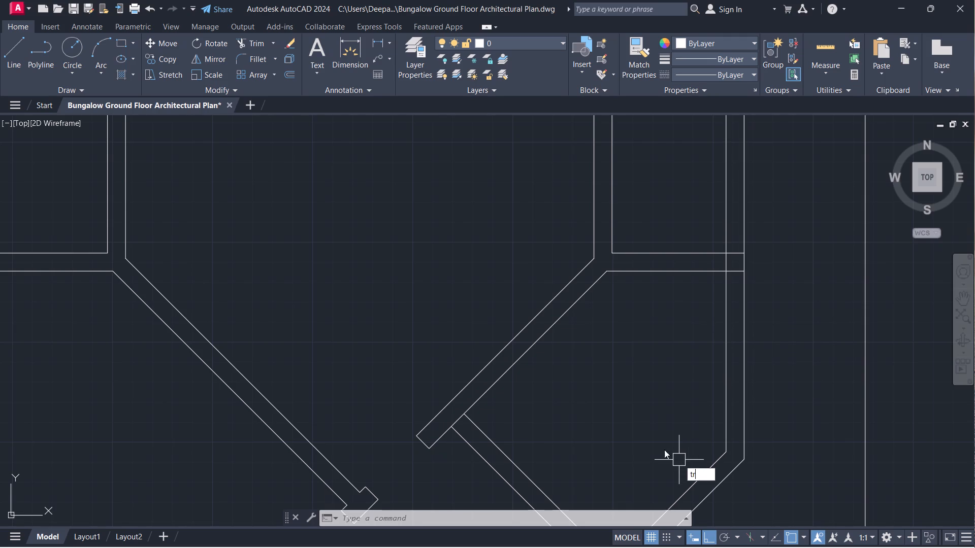
key(space)
middle_drag(595, 370, 714, 147)
scroll(564, 194, up, 1)
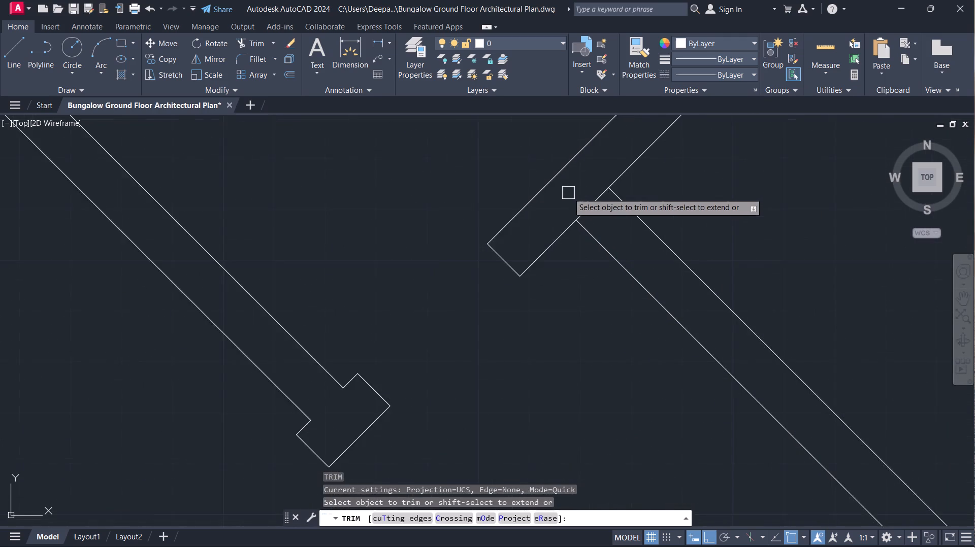
scroll(568, 193, up, 2)
click(588, 210)
key(Escape)
Trim the horizontal wall's line ends inside the right vertical wall and that wall's inner line between them, opening the junction.
scroll(737, 201, down, 4)
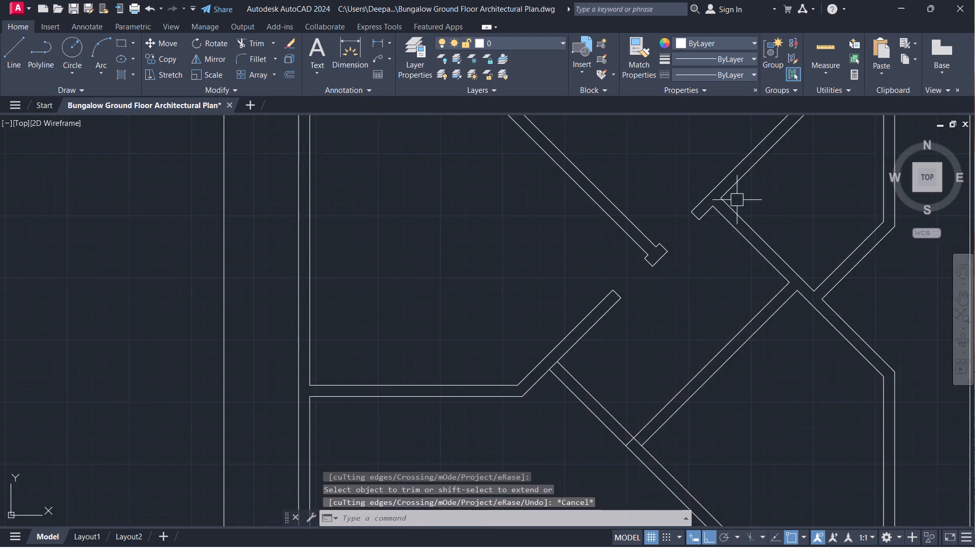
middle_drag(736, 200, 491, 315)
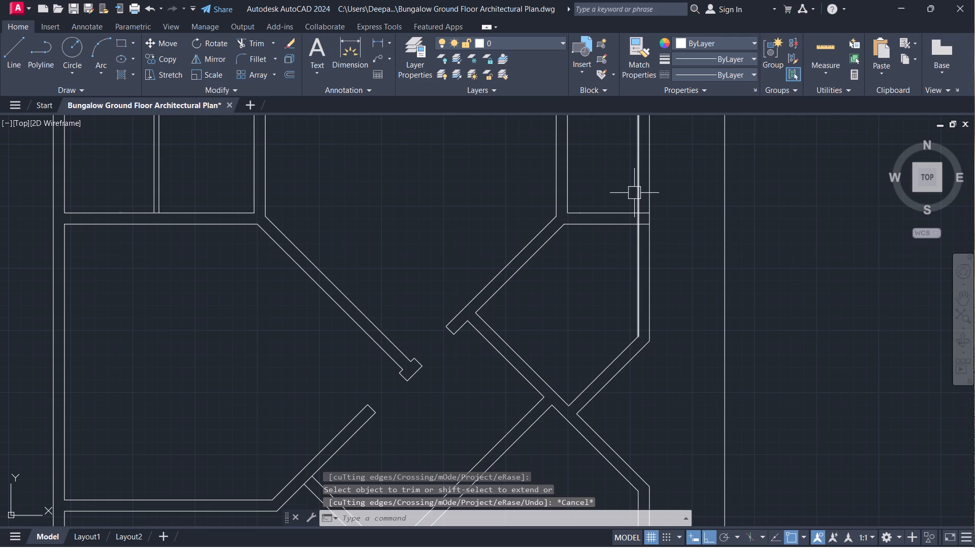
scroll(647, 221, up, 2)
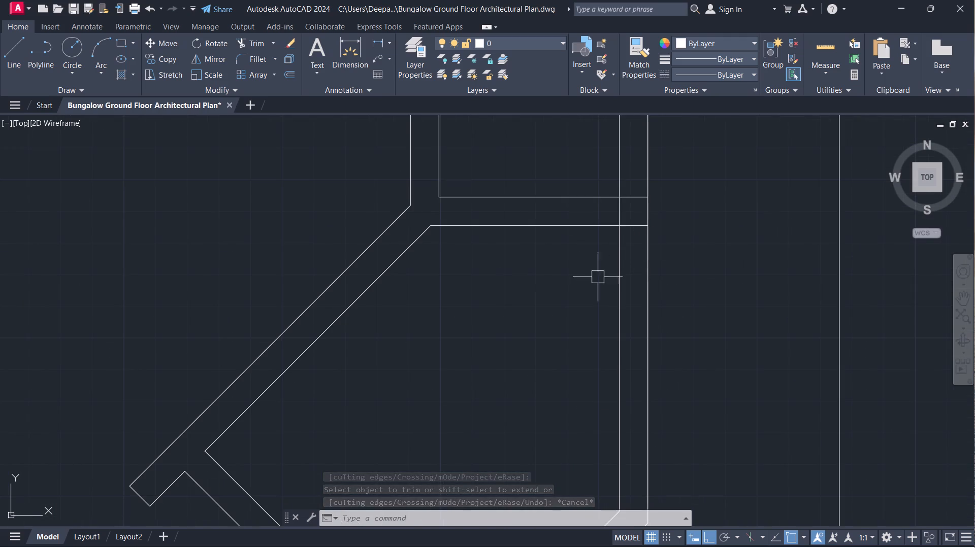
middle_click(573, 287)
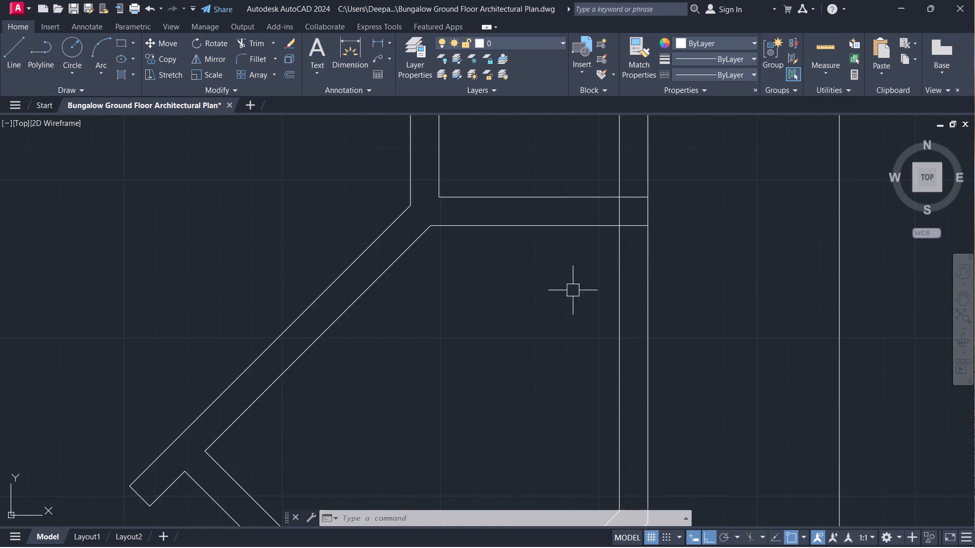
middle_drag(562, 281, 514, 310)
text(tr)
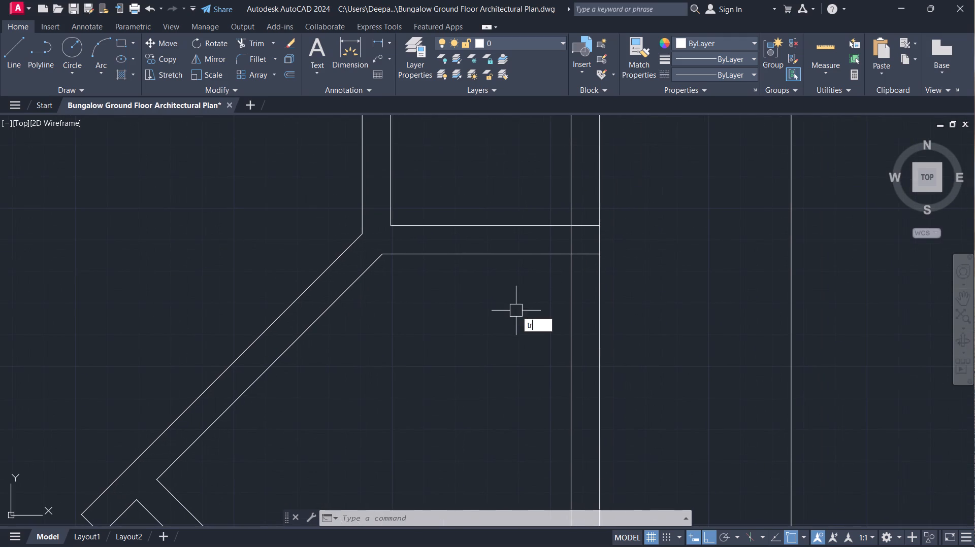
key(space)
scroll(594, 281, up, 2)
drag(572, 259, 575, 131)
drag(546, 178, 538, 179)
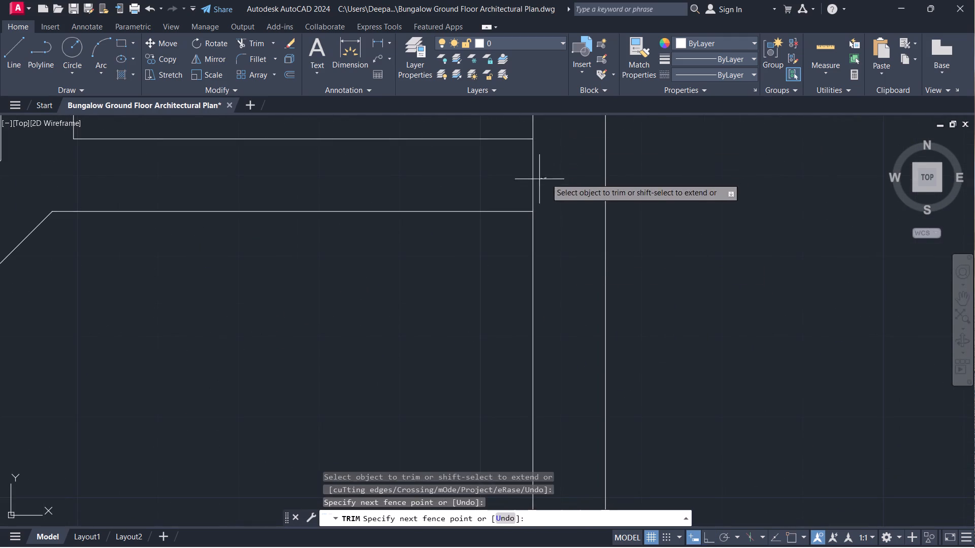
drag(538, 179, 505, 179)
key(Escape)
click(506, 179)
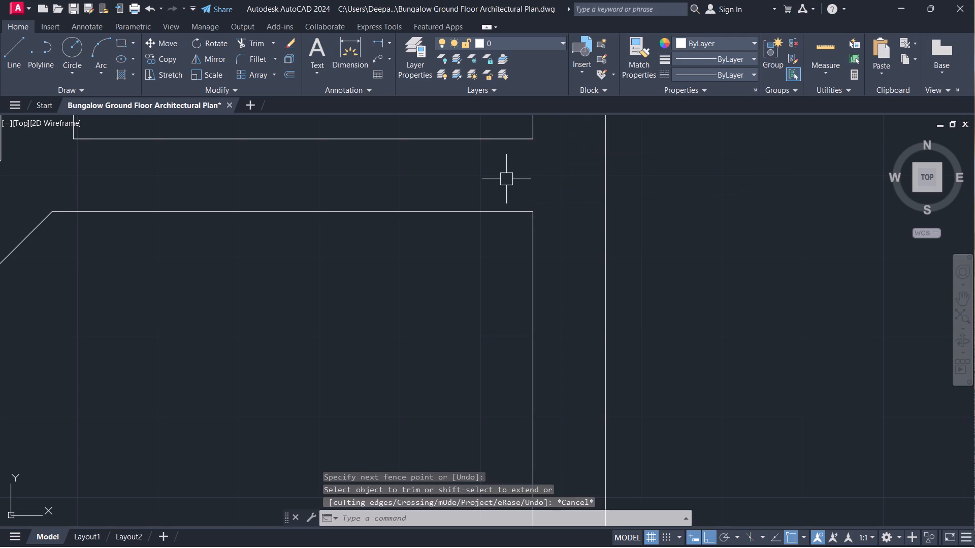
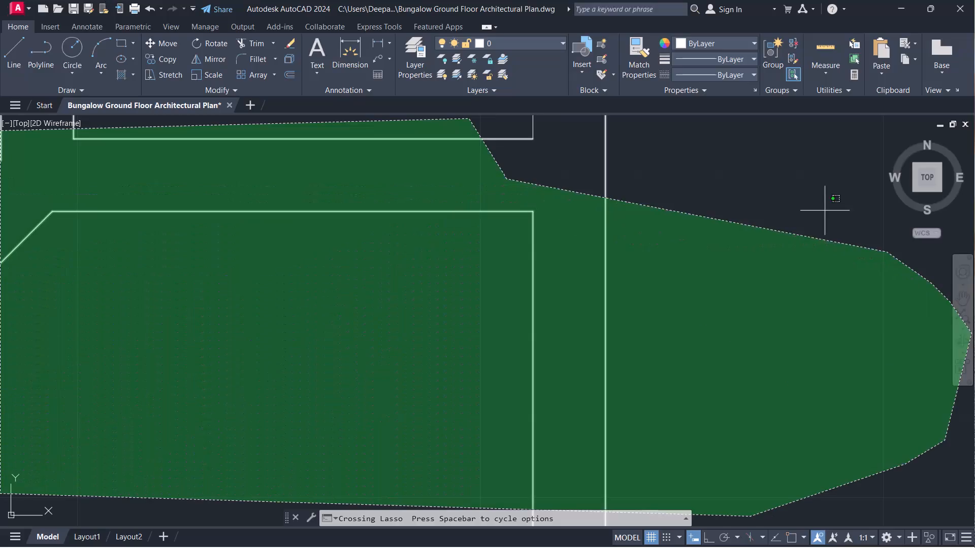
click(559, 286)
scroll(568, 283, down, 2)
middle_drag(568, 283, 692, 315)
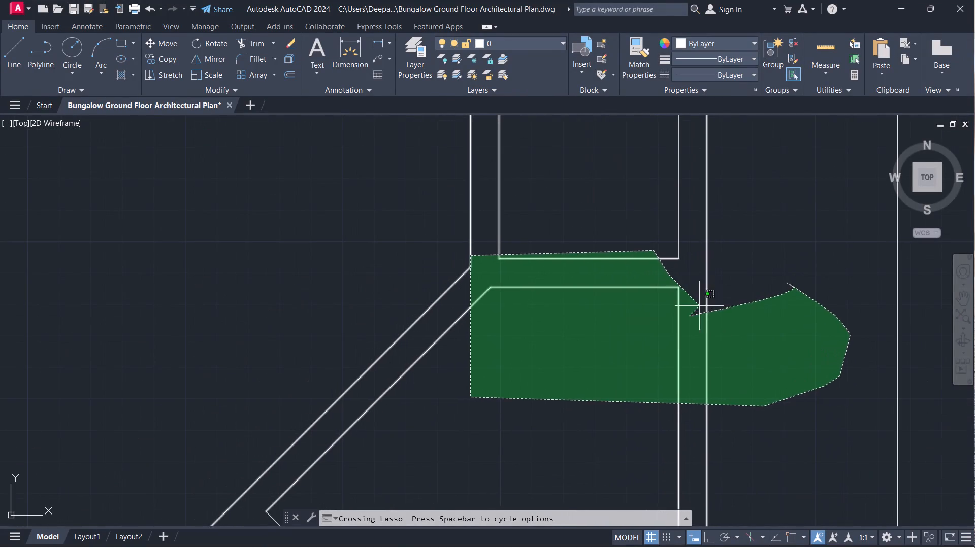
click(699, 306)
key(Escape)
Offset the inner line of the left outer wall 3' into the middle-left room to mark the staircase width.
scroll(572, 302, down, 2)
middle_drag(592, 316, 768, 312)
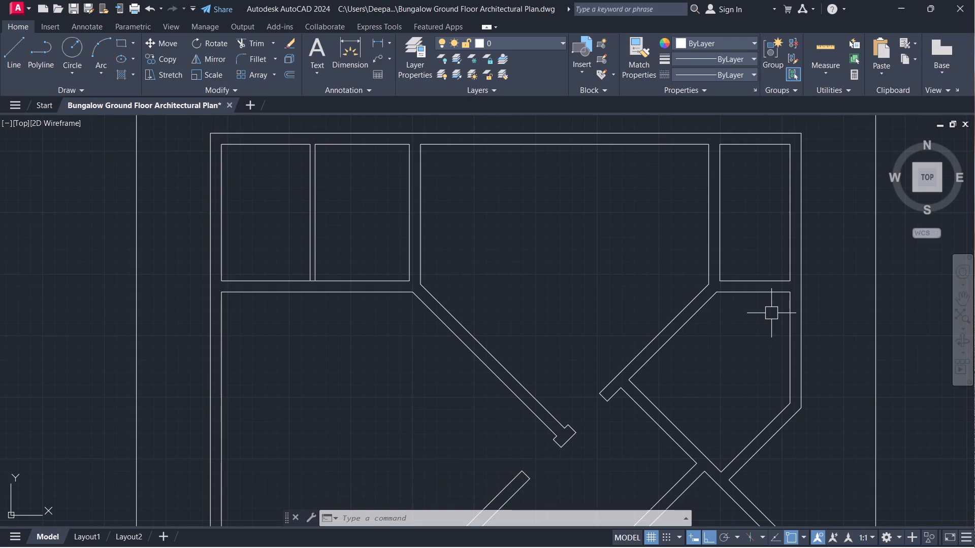
middle_drag(752, 394, 624, 362)
scroll(624, 362, down, 2)
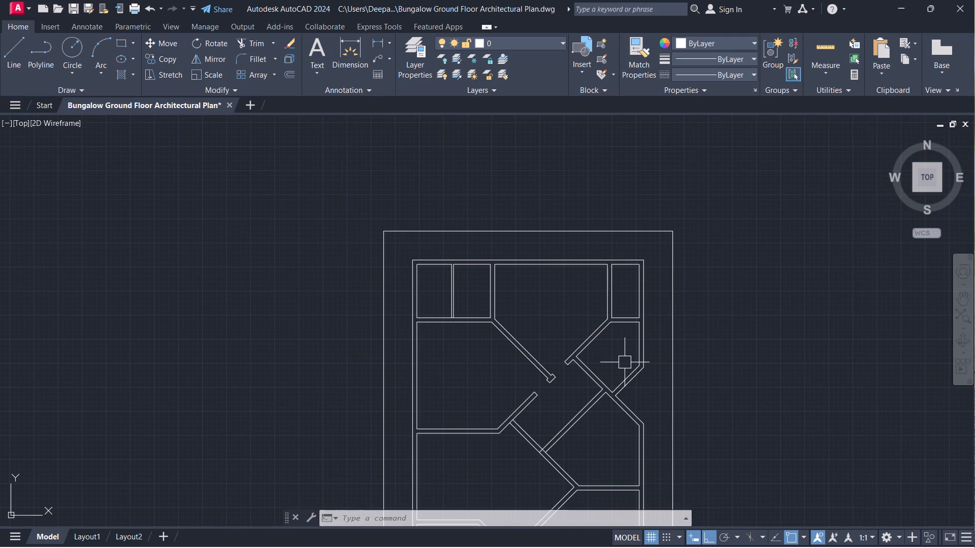
middle_drag(622, 460, 616, 329)
scroll(598, 301, up, 1)
middle_drag(573, 361, 734, 268)
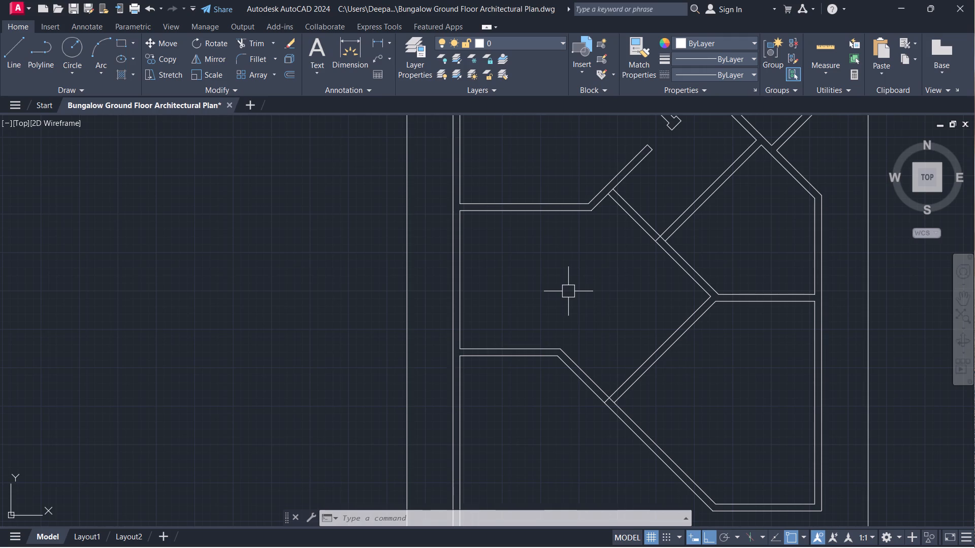
text(o 3')
key(Return)
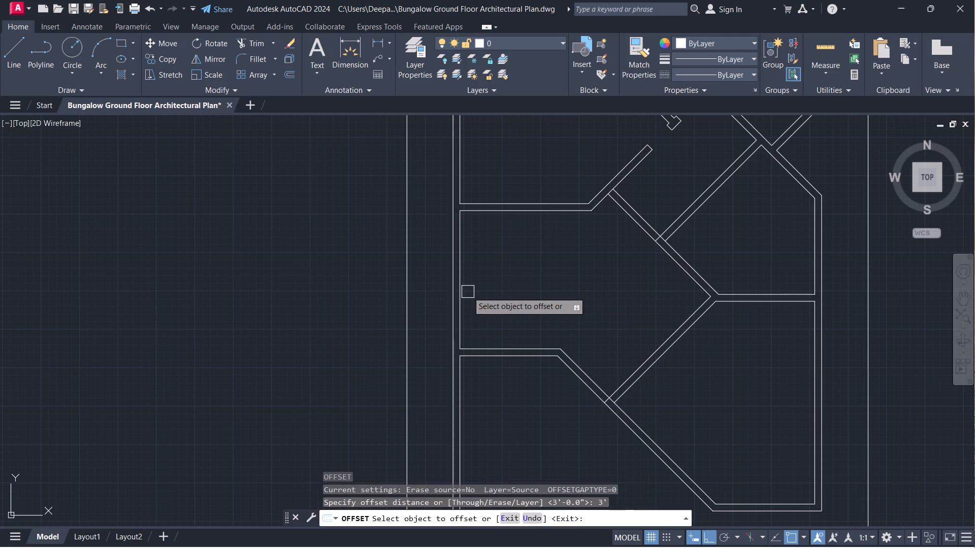
click(463, 290)
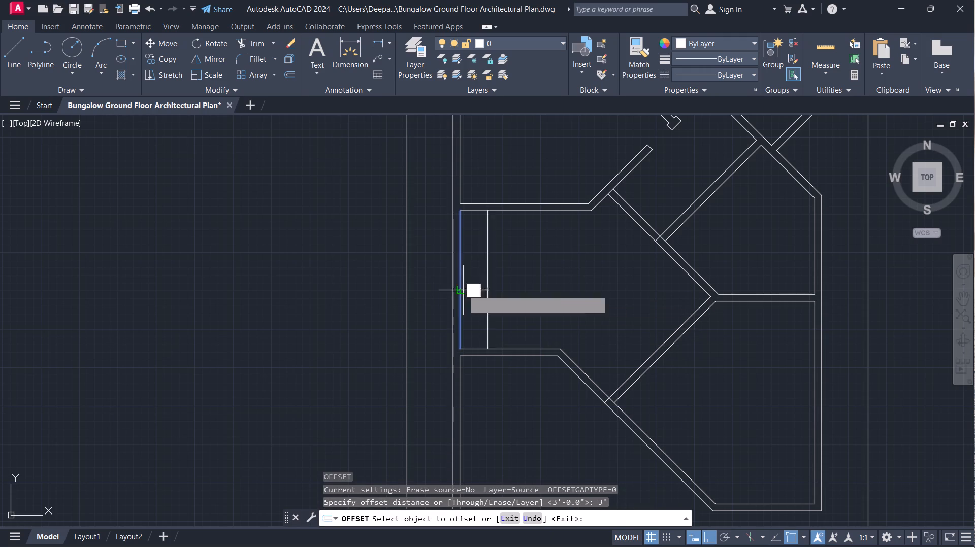
click(499, 286)
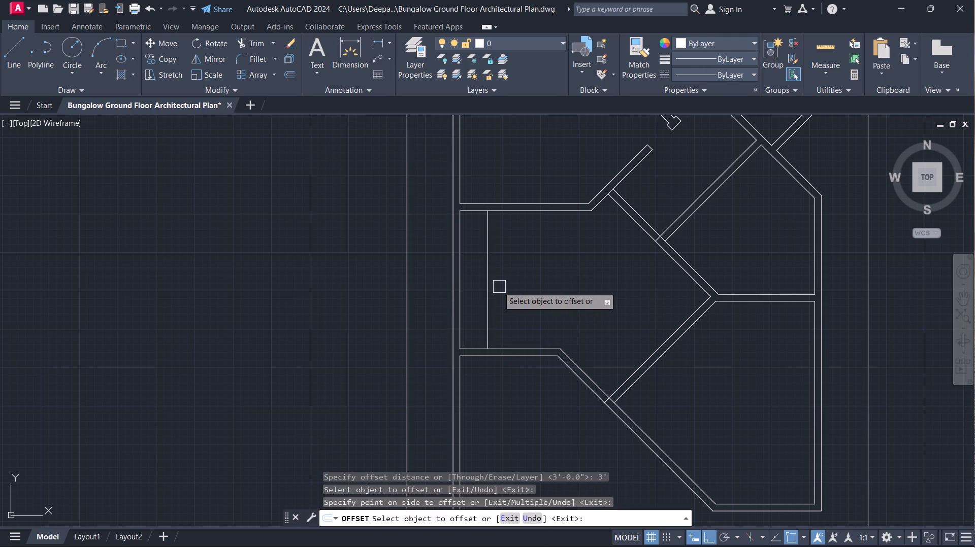
key(Escape)
Offset the middle-left room's lower and upper horizontal wall lines 3' into the room.
text(o)
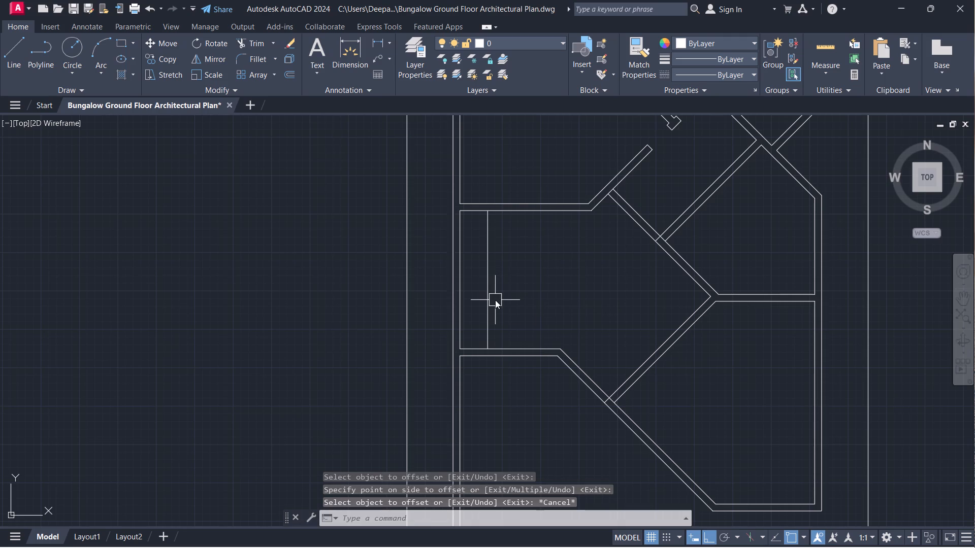
key(space)
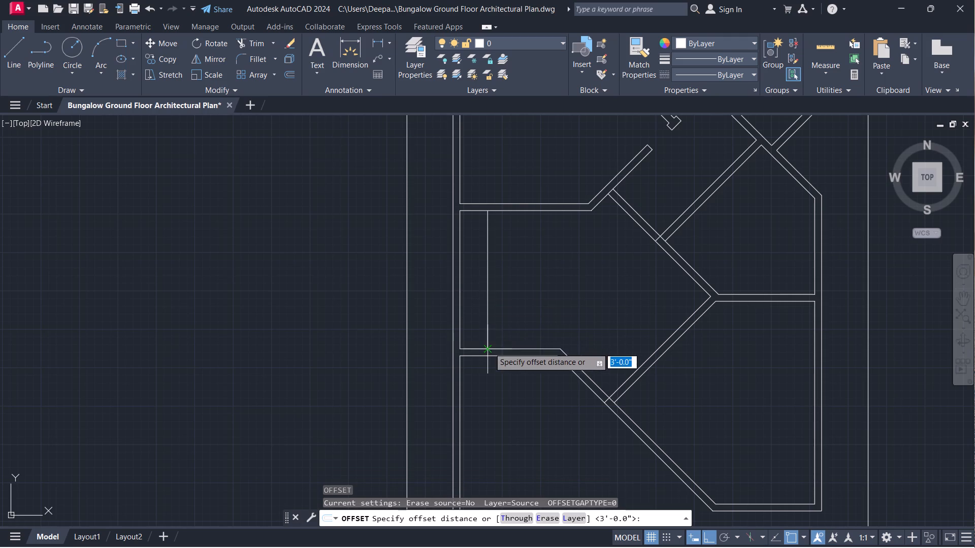
key(Escape)
text(o)
key(space)
key(space)
key(Return)
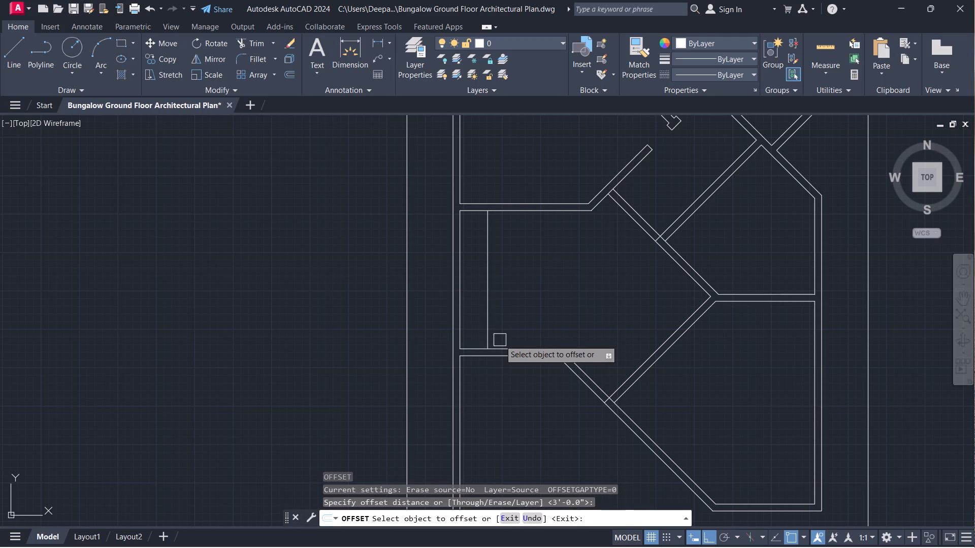
key(space)
key(space)
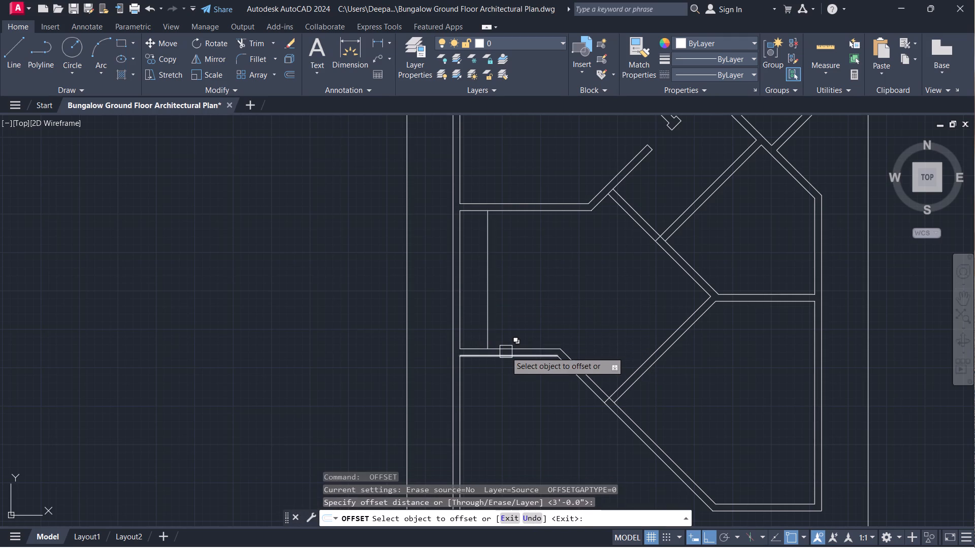
click(507, 348)
drag(512, 326, 512, 317)
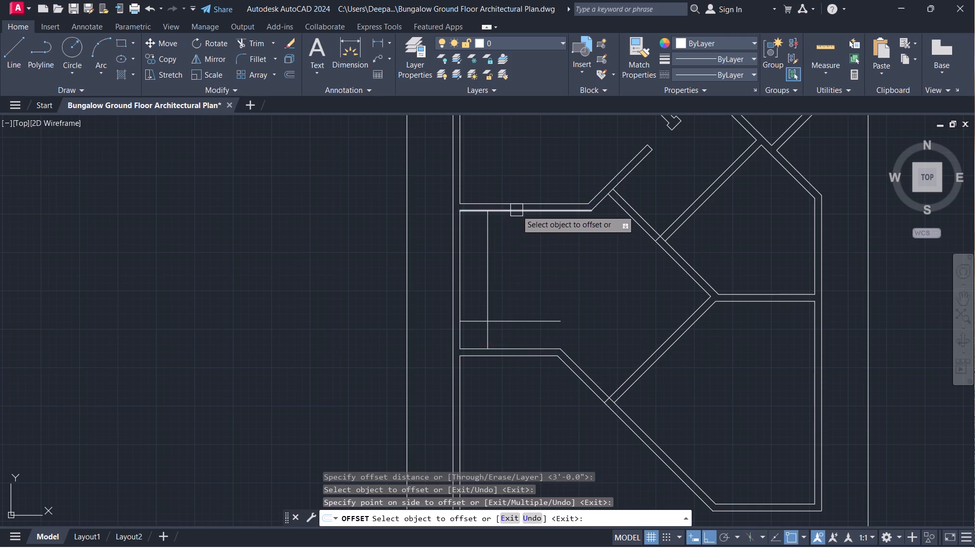
click(516, 210)
click(516, 244)
key(Escape)
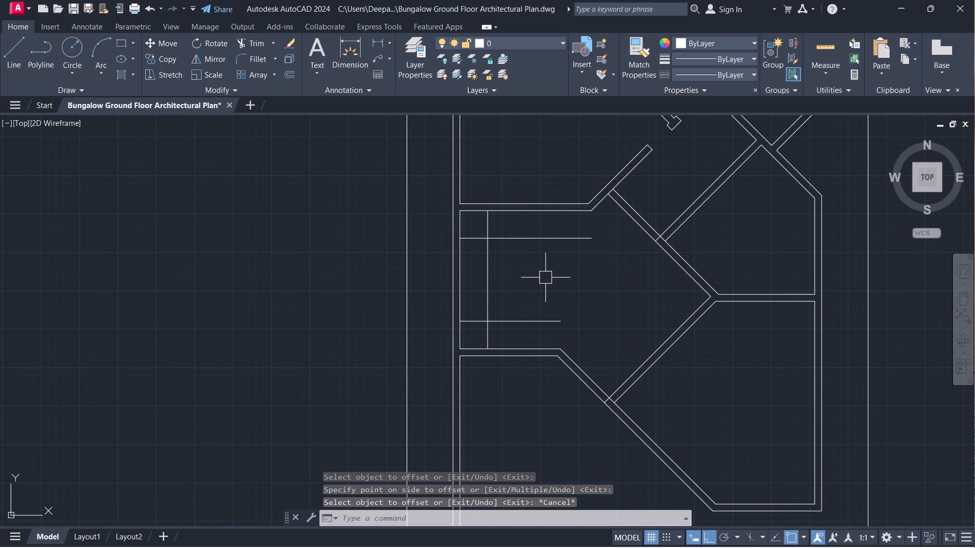
Offset the 3' vertical stair line 10" to the right three times in succession to form tread lines.
text(o)
key(space)
text(10)
key(Return)
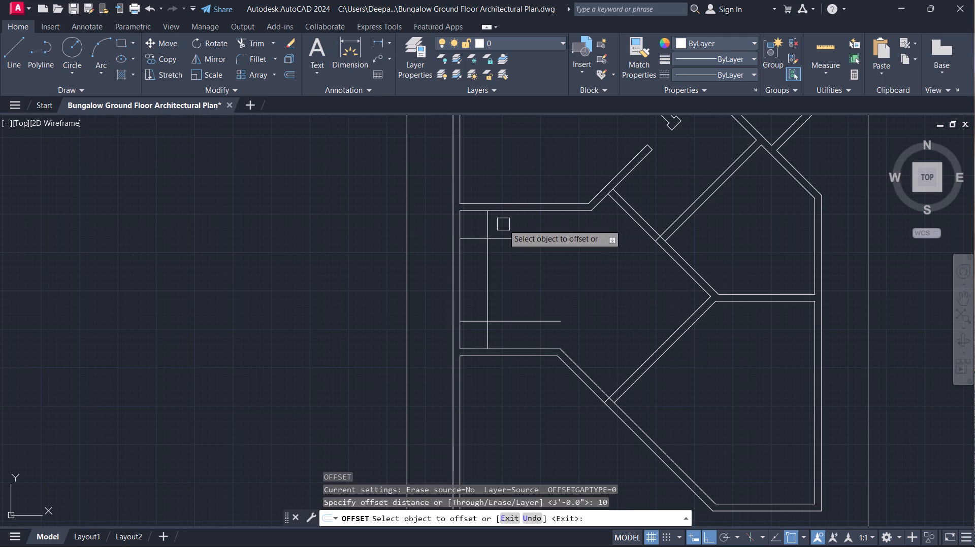
click(490, 271)
click(506, 273)
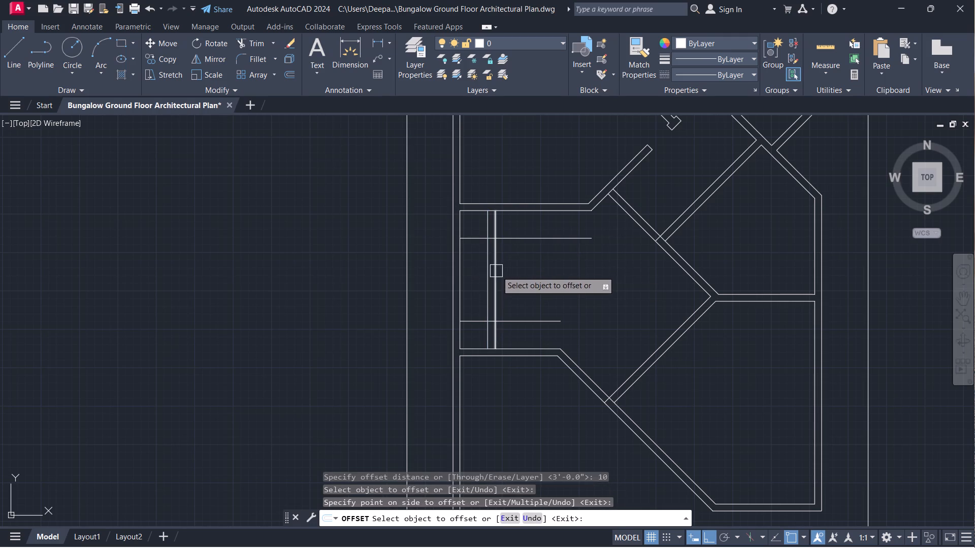
click(498, 271)
click(510, 276)
click(506, 275)
click(531, 272)
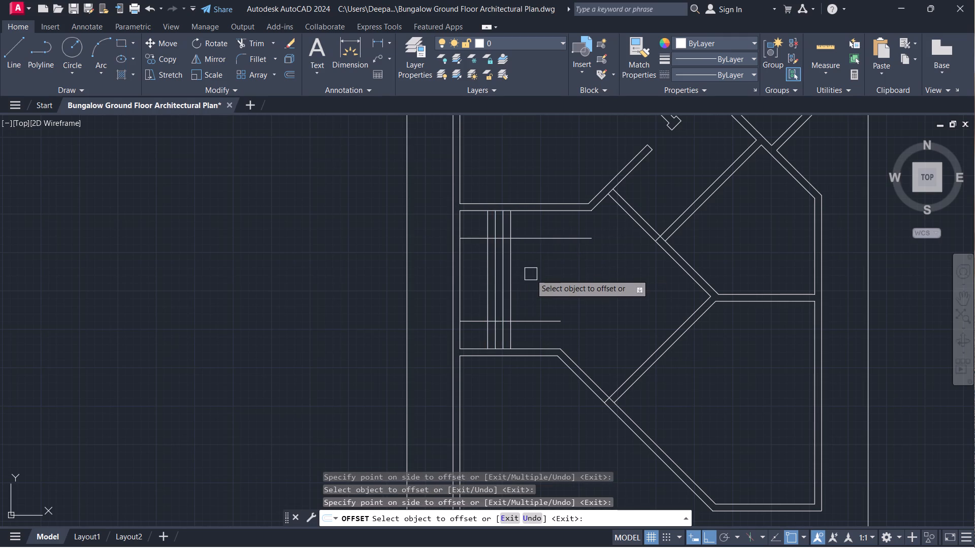
key(Escape)
Trim the horizontal stair lines beyond the last tread line, and the three tread lines between those two horizontals.
text(tr)
key(space)
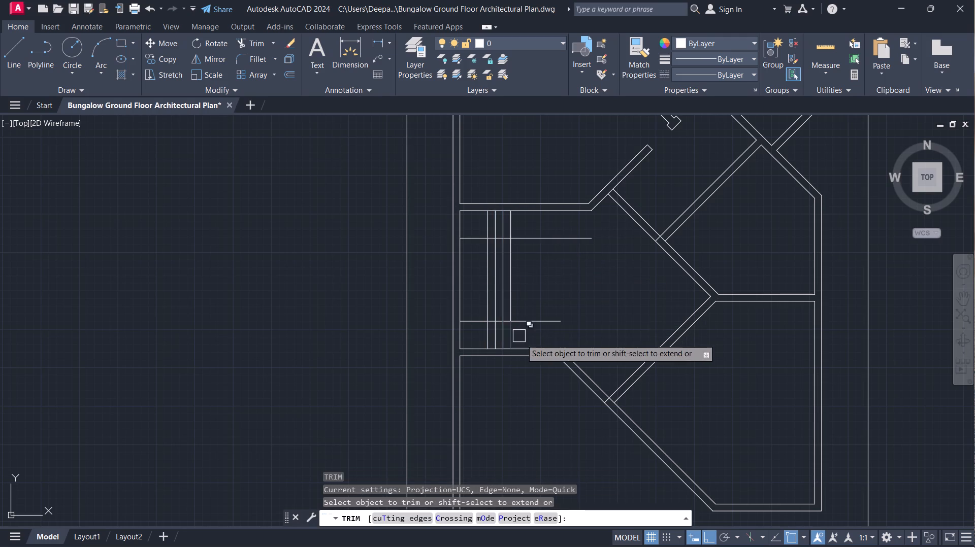
drag(531, 333, 538, 236)
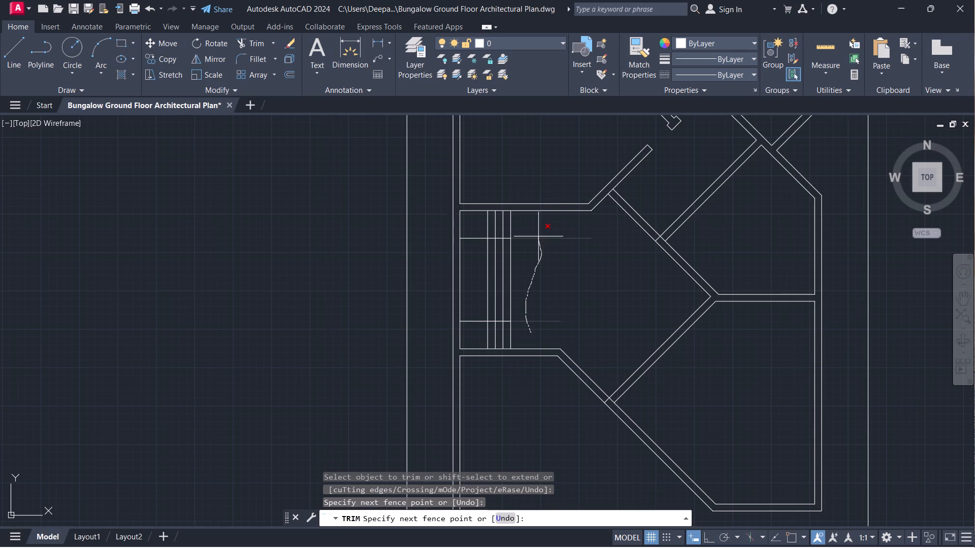
drag(538, 236, 493, 264)
key(Escape)
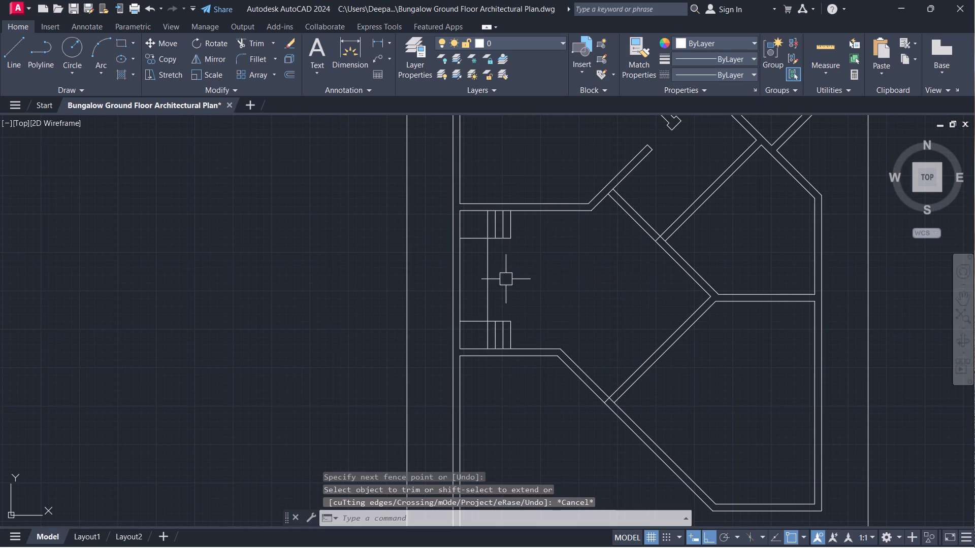
Offset the lower horizontal stair line 10" upward five times in succession to begin the long flight's treads.
text(o 10)
key(Return)
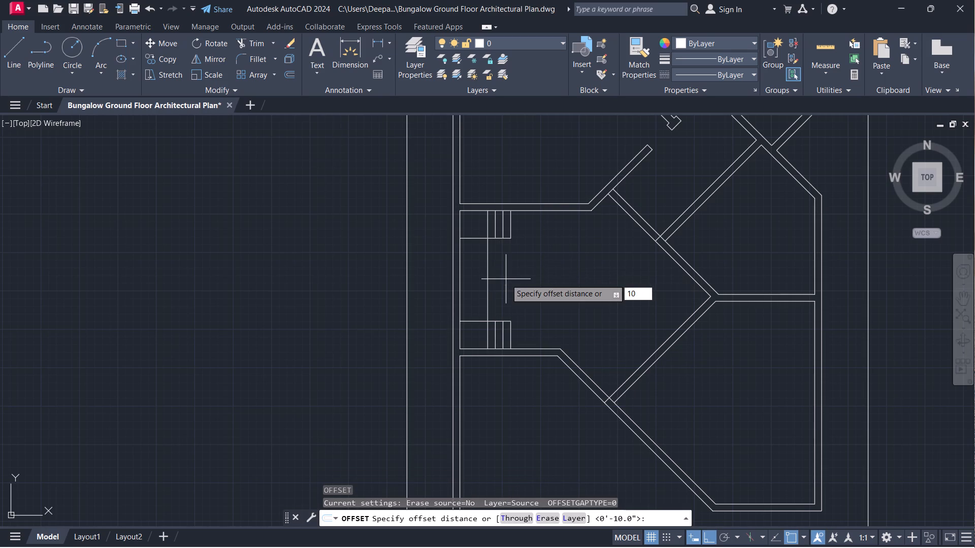
scroll(498, 302, up, 3)
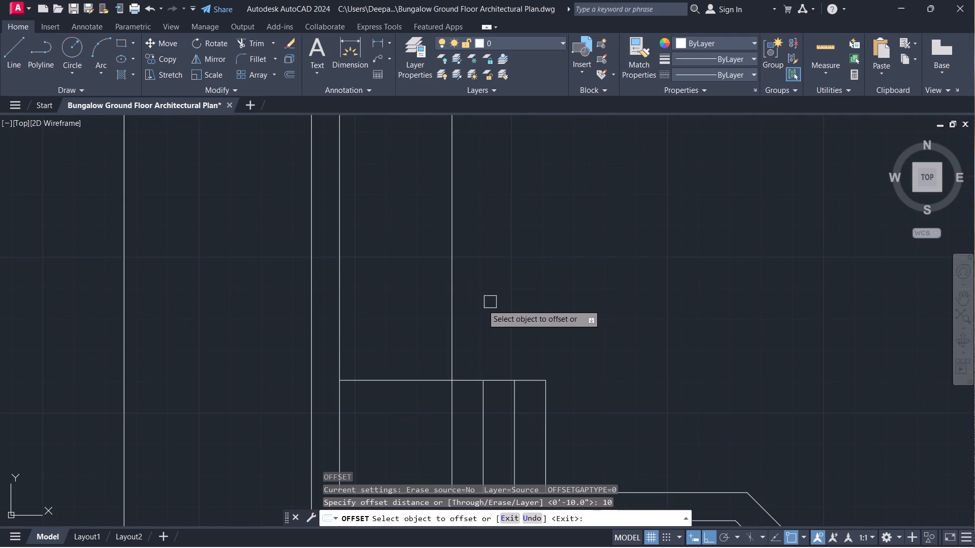
middle_drag(465, 309, 561, 265)
drag(512, 338, 510, 333)
click(497, 279)
click(501, 309)
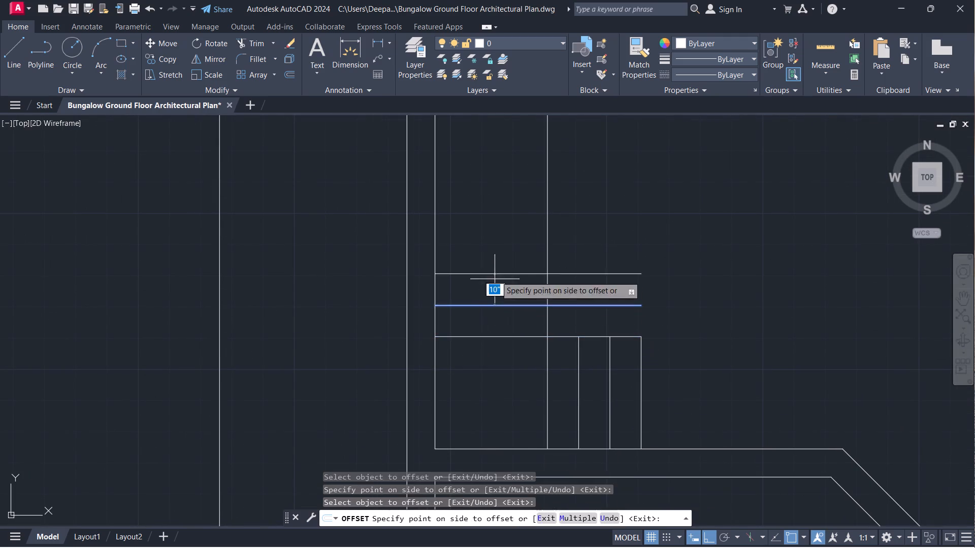
click(497, 267)
click(497, 269)
click(494, 238)
middle_drag(502, 248, 507, 314)
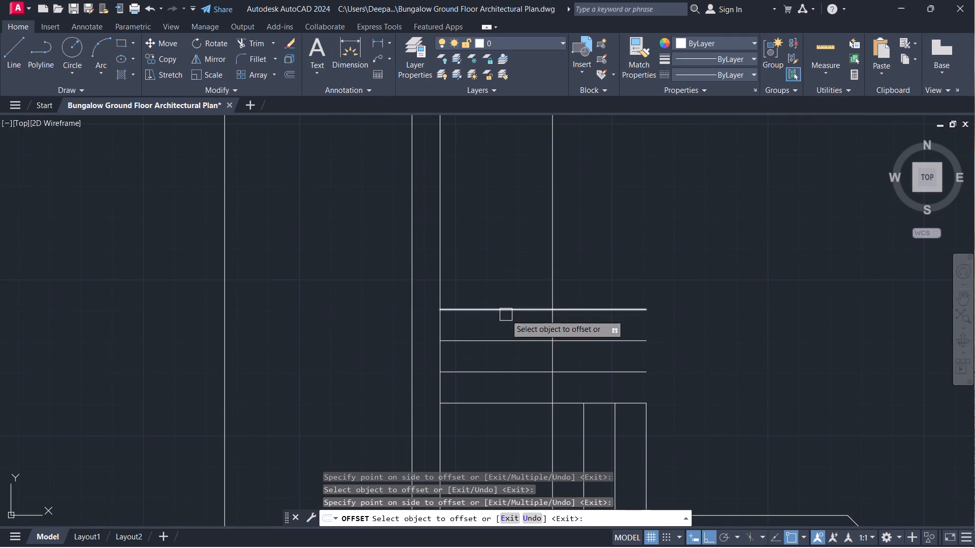
click(506, 315)
click(486, 272)
click(492, 277)
click(492, 232)
middle_click(492, 232)
scroll(492, 232, down, 1)
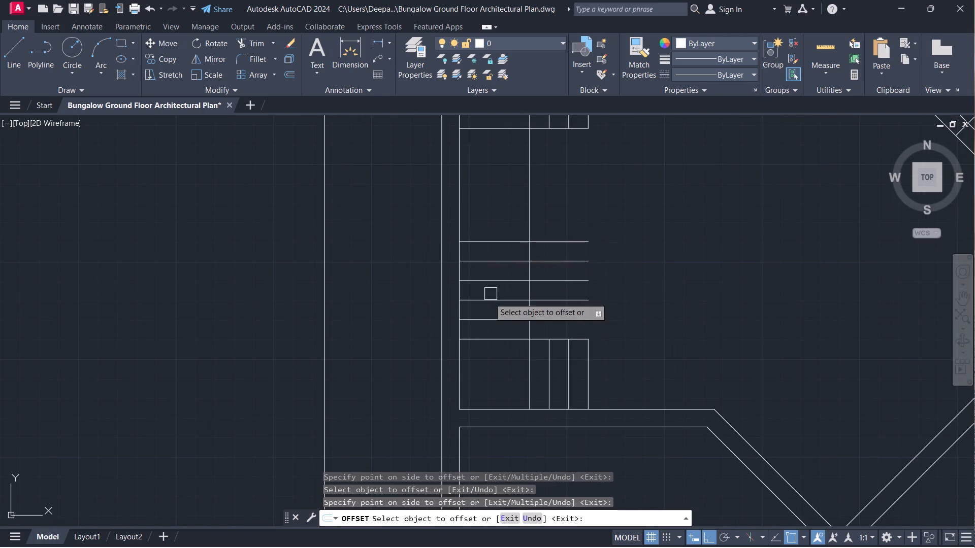
Offset the topmost tread line 10" upward five more times in succession, filling the flight up to the upper landing.
middle_drag(515, 231, 526, 302)
drag(524, 311, 518, 303)
click(508, 273)
click(516, 293)
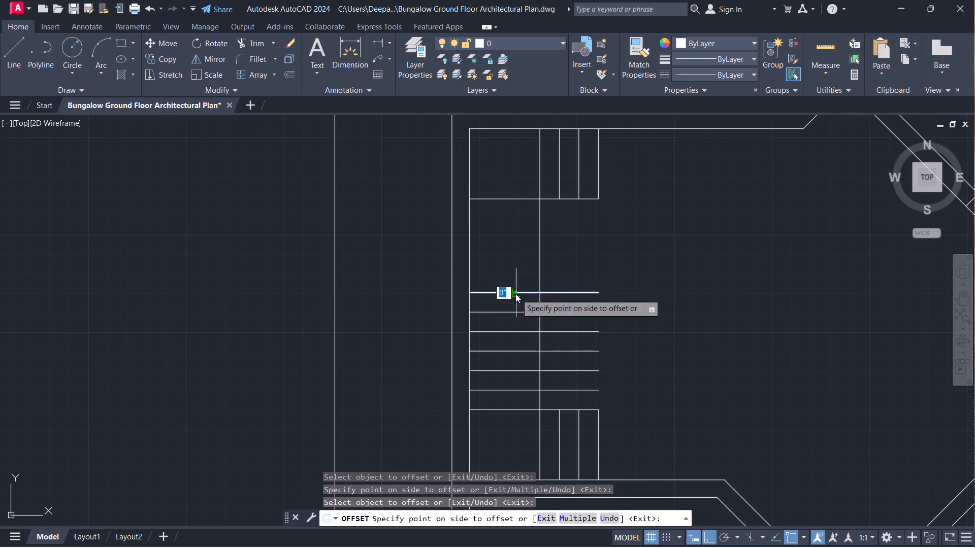
click(502, 264)
click(504, 269)
click(501, 252)
click(502, 255)
click(502, 230)
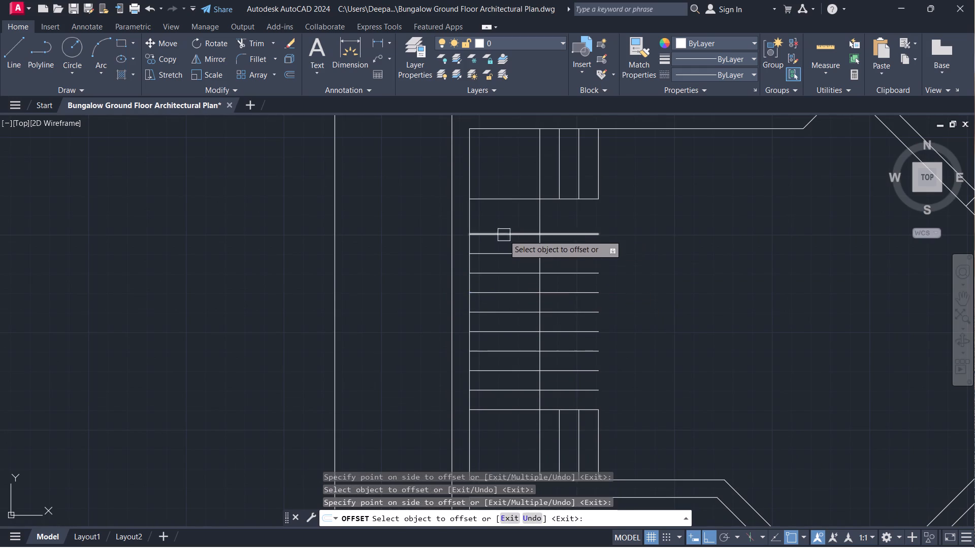
click(504, 235)
click(501, 210)
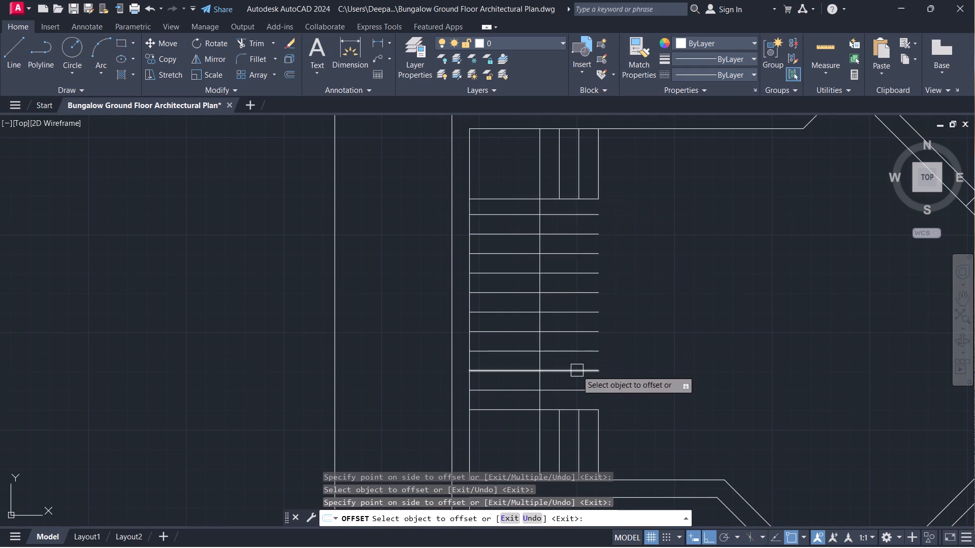
key(Escape)
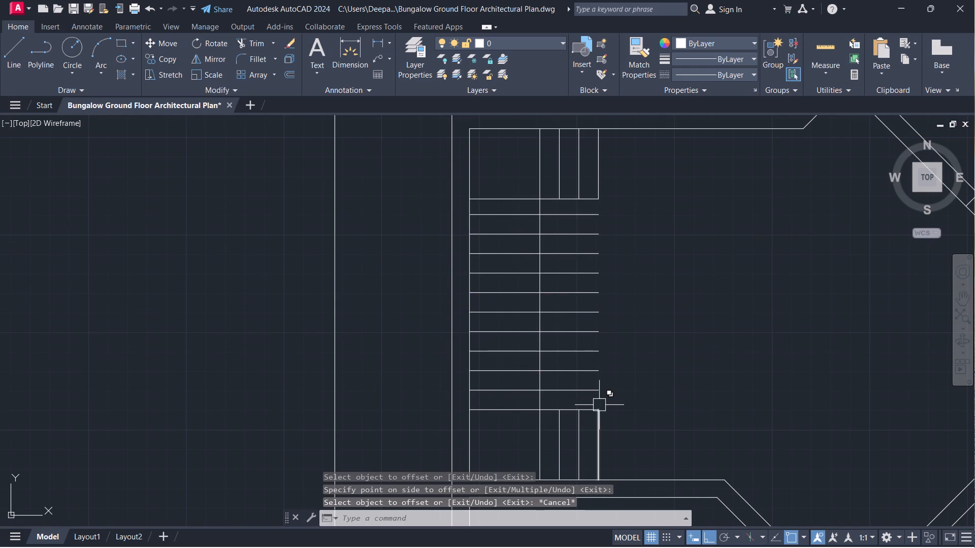
Trim the ten new horizontal tread lines where they extend right of the 3' vertical stair line.
text(tr)
key(space)
drag(592, 400, 587, 398)
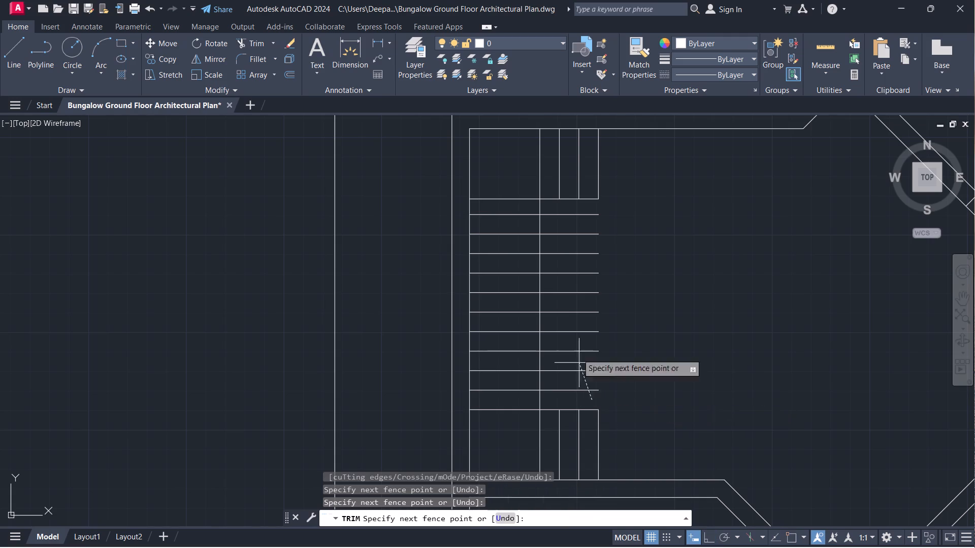
click(574, 213)
key(Escape)
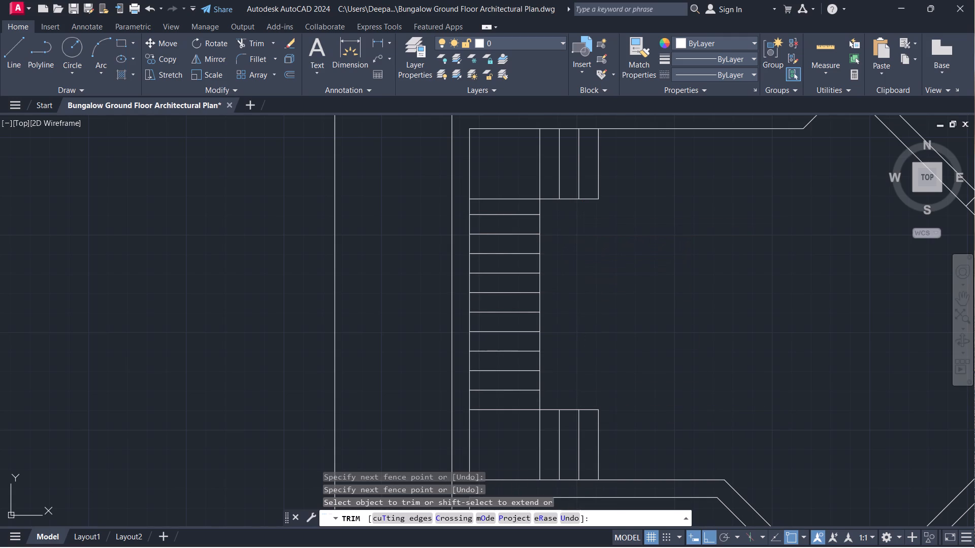
Draw a horizontal line from the midpoint of the lower short flight's outermost tread line across the treads into the corner landing.
middle_drag(617, 322, 628, 235)
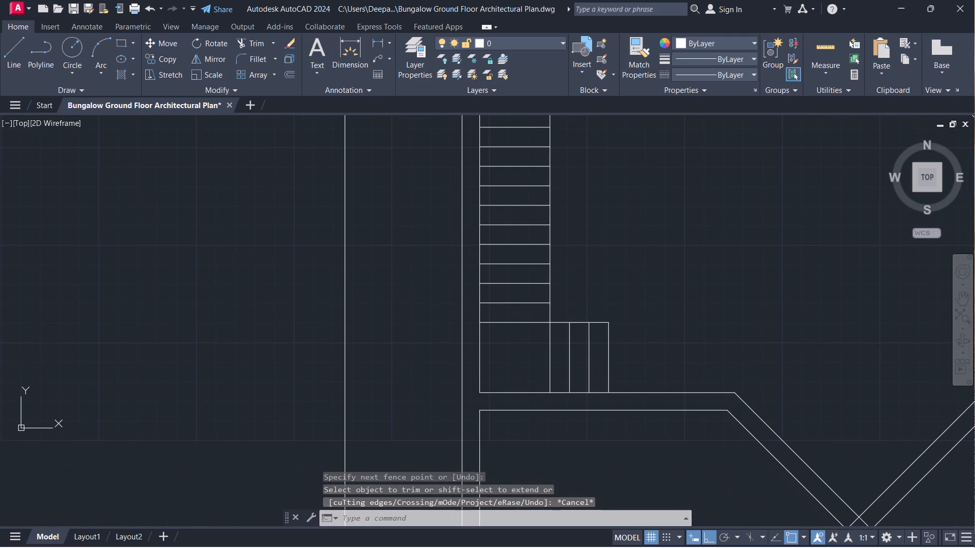
text(l)
key(space)
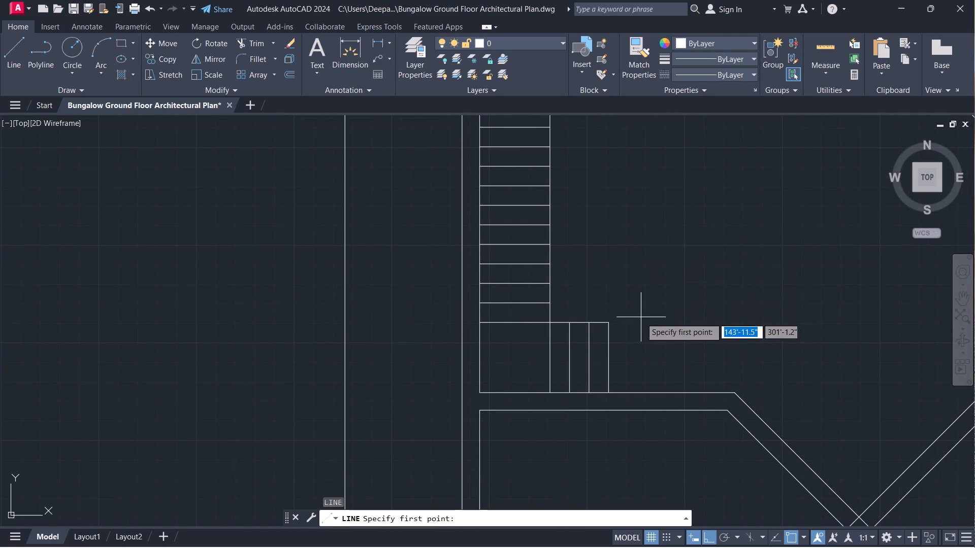
middle_drag(641, 322, 646, 233)
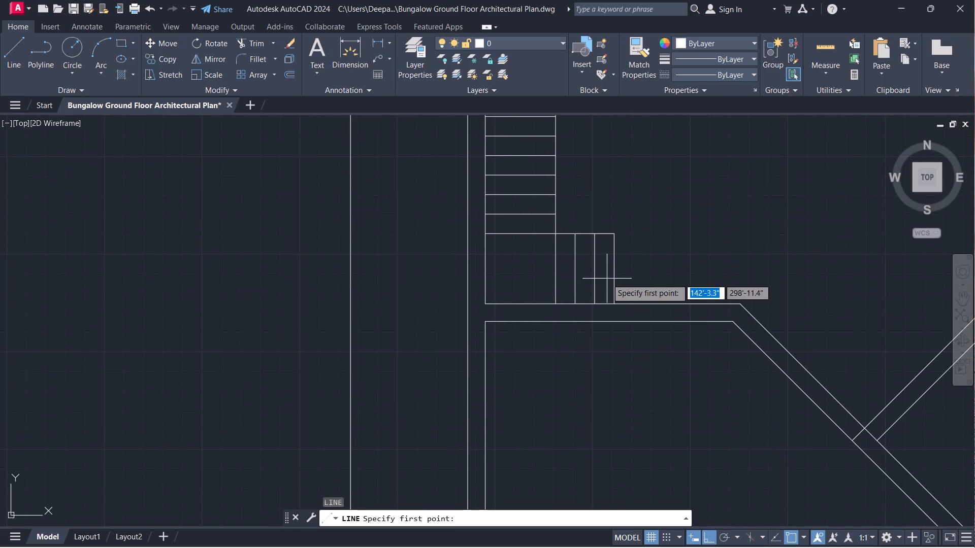
click(615, 273)
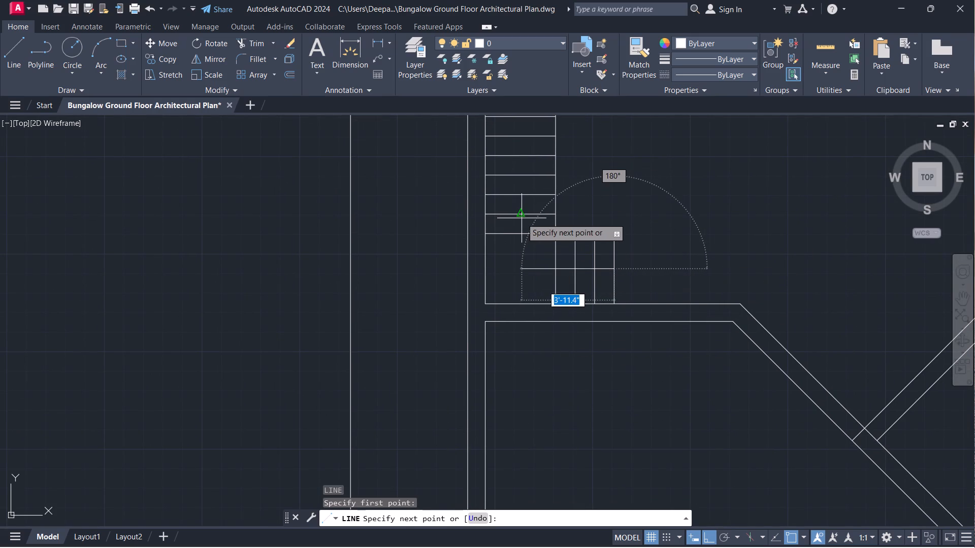
click(509, 272)
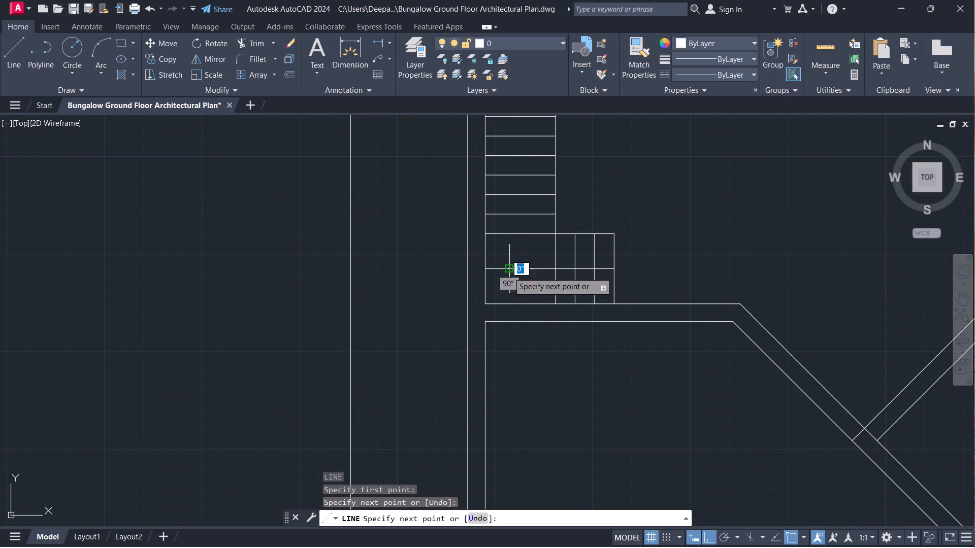
key(Escape)
key(v)
key(Escape)
Draw a vertical line from the midpoint of the long flight's first tread line above the lower landing down to the horizontal direction line.
key(space)
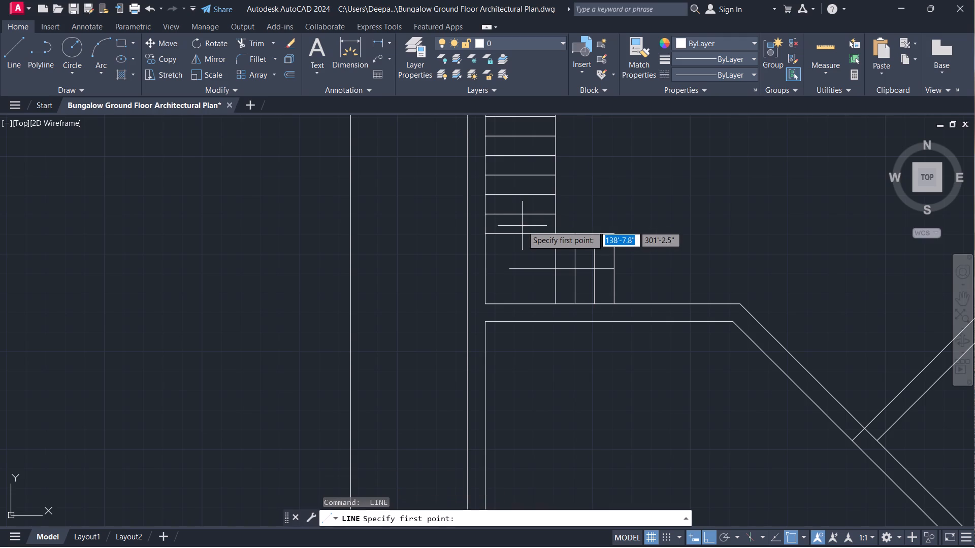
click(520, 216)
click(521, 271)
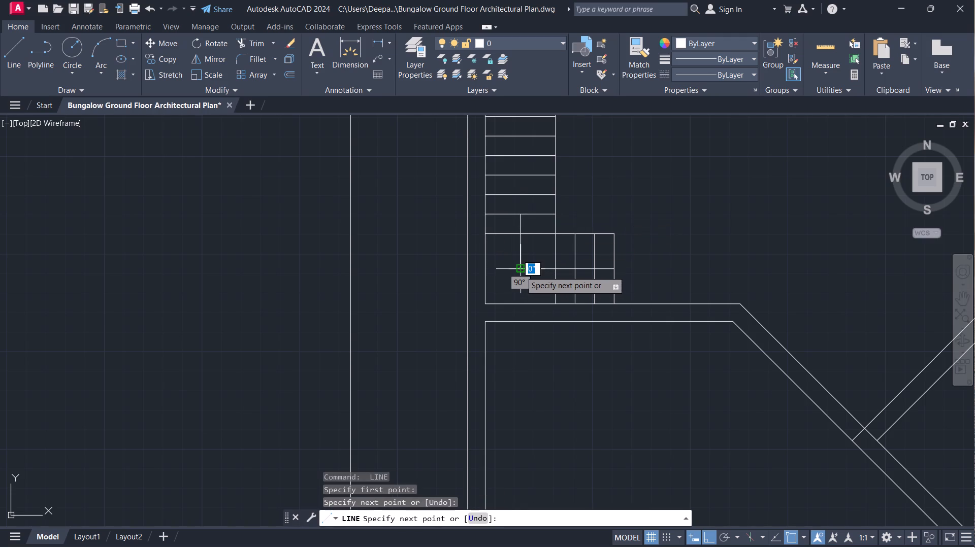
key(Escape)
Fillet the vertical and horizontal direction lines with radius 0 into a clean corner on the lower landing.
scroll(521, 271, up, 1)
text(f)
key(space)
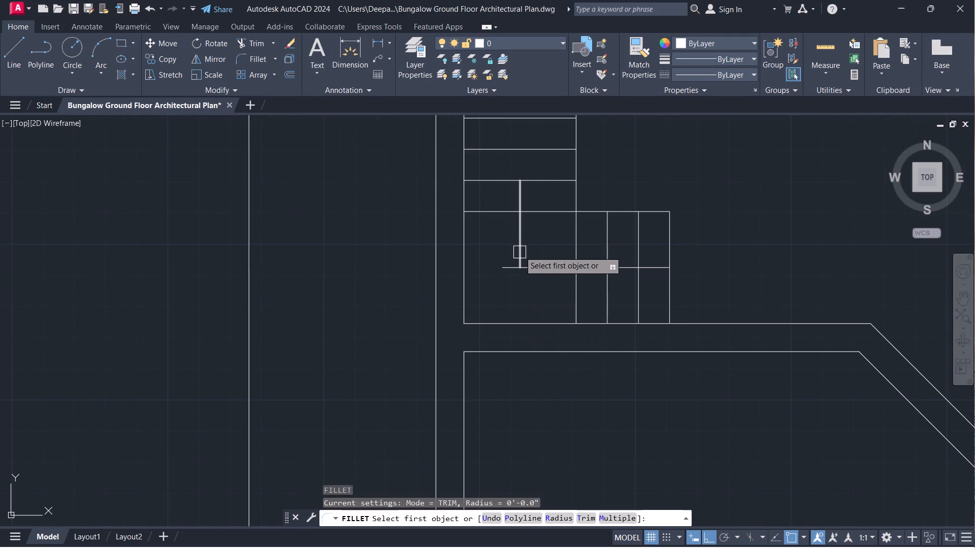
click(519, 252)
click(537, 265)
key(Escape)
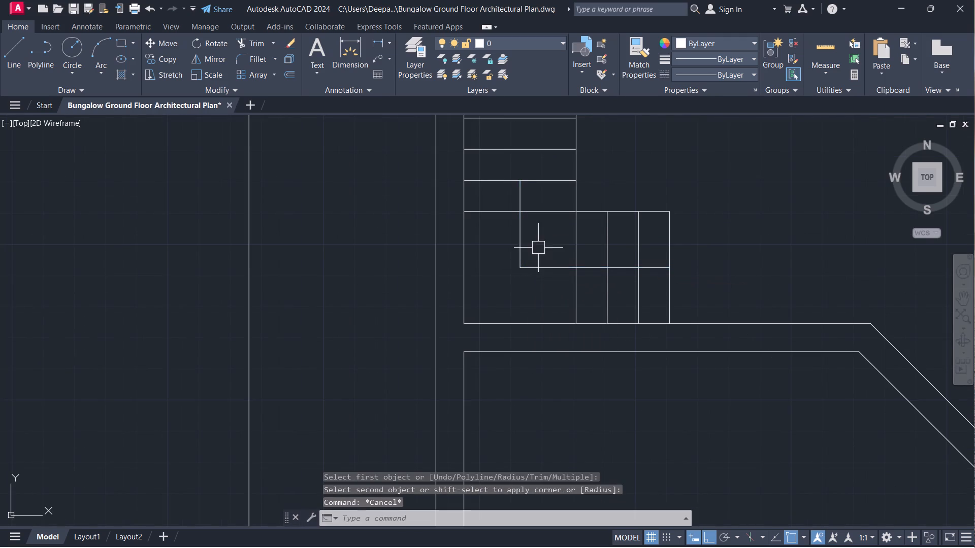
Stretch the upper end of the vertical direction line five treads up to that tread line's midpoint.
scroll(538, 235, down, 1)
middle_drag(538, 235, 531, 299)
click(521, 299)
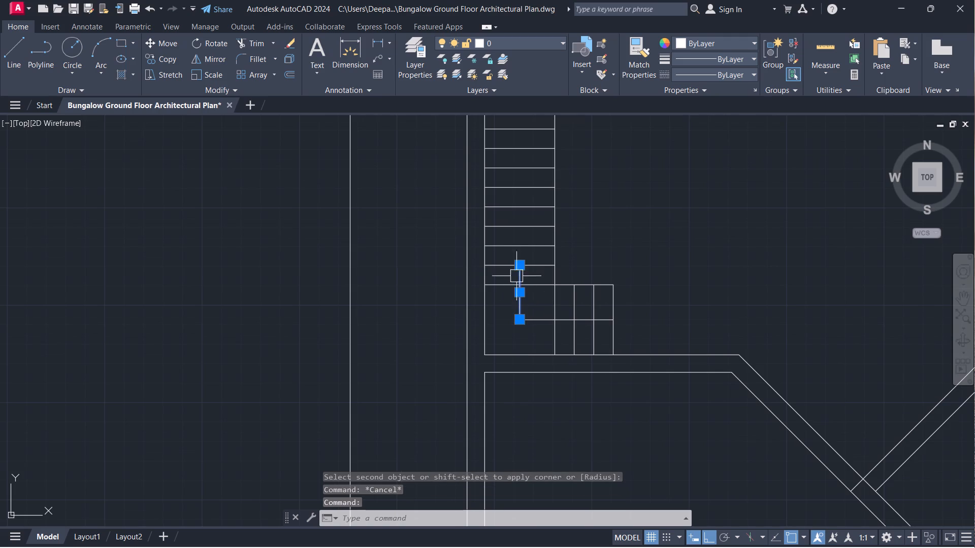
click(522, 267)
middle_drag(524, 241, 530, 385)
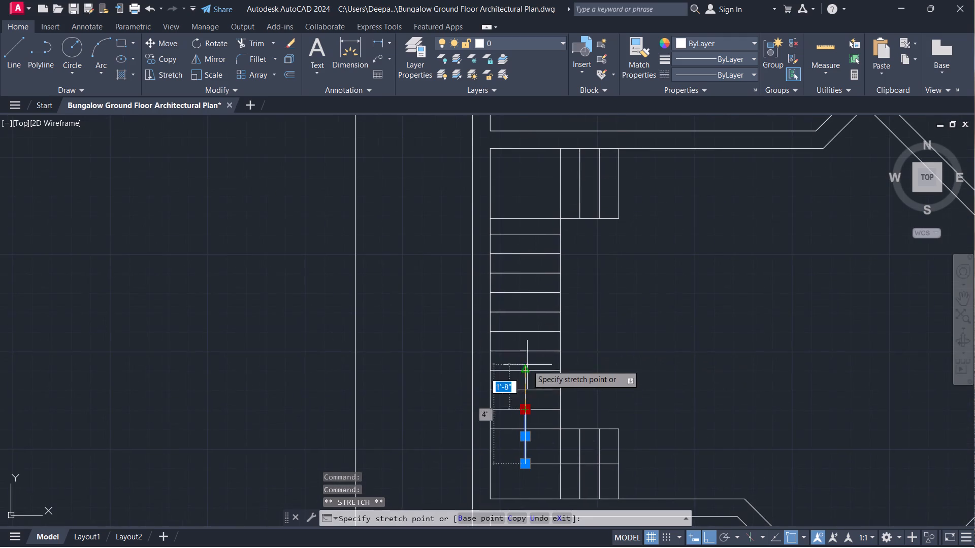
click(525, 310)
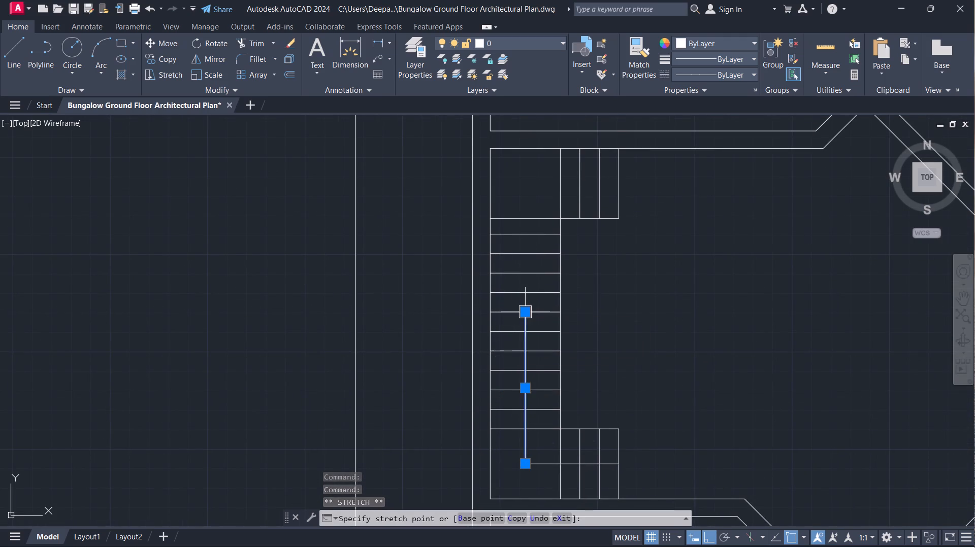
key(Escape)
Draw a small upward-pointing 3-sided polygon, inscribed in a circle, centred on the direction line's upper end as an arrowhead.
scroll(525, 315, up, 2)
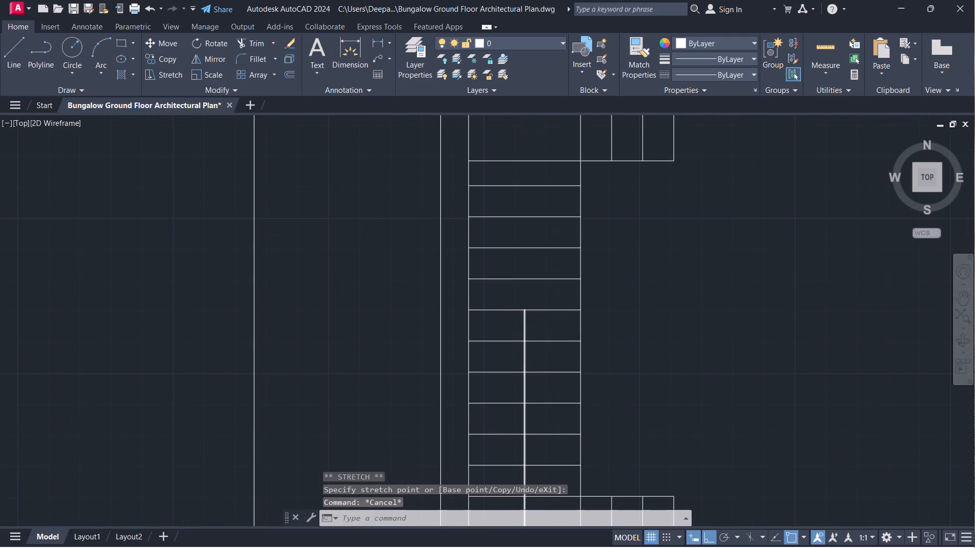
text(pol)
key(space)
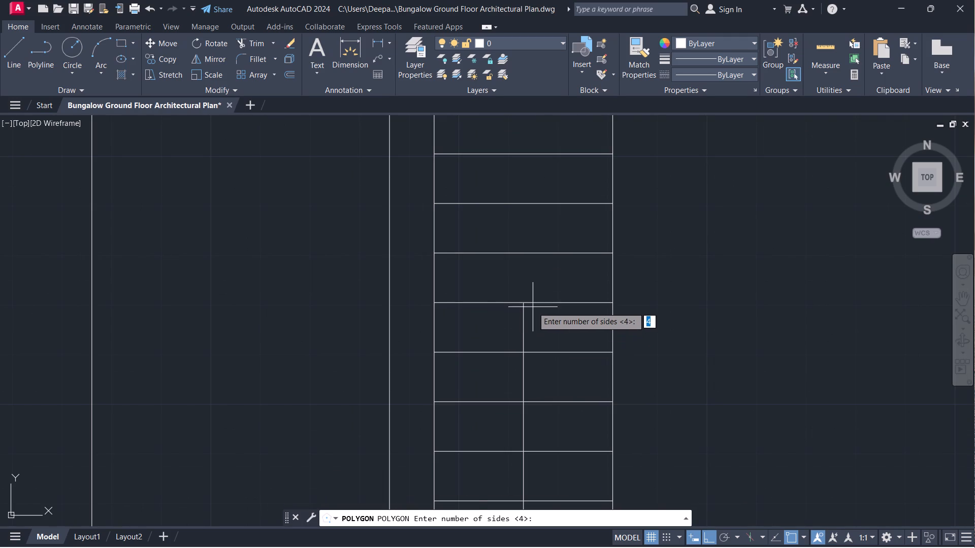
key(3)
key(Return)
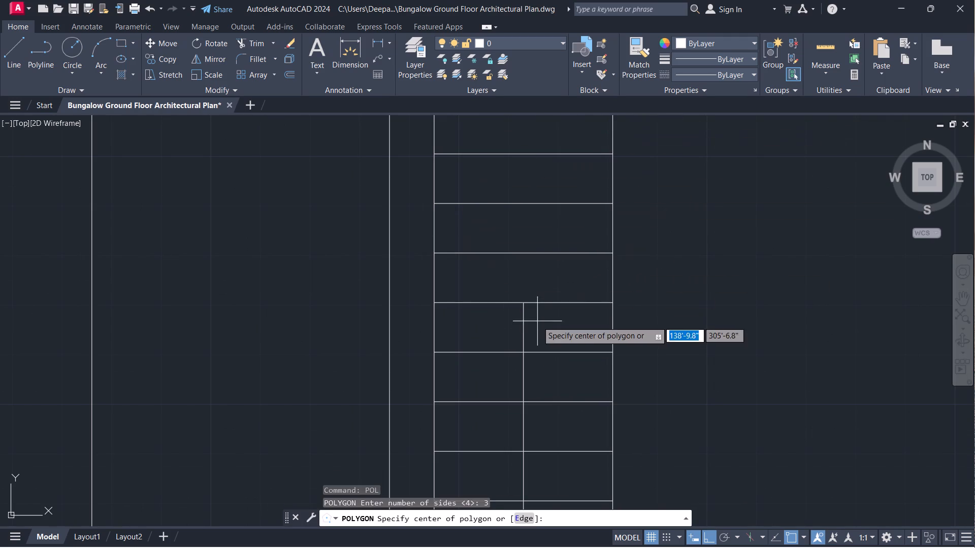
click(524, 304)
key(space)
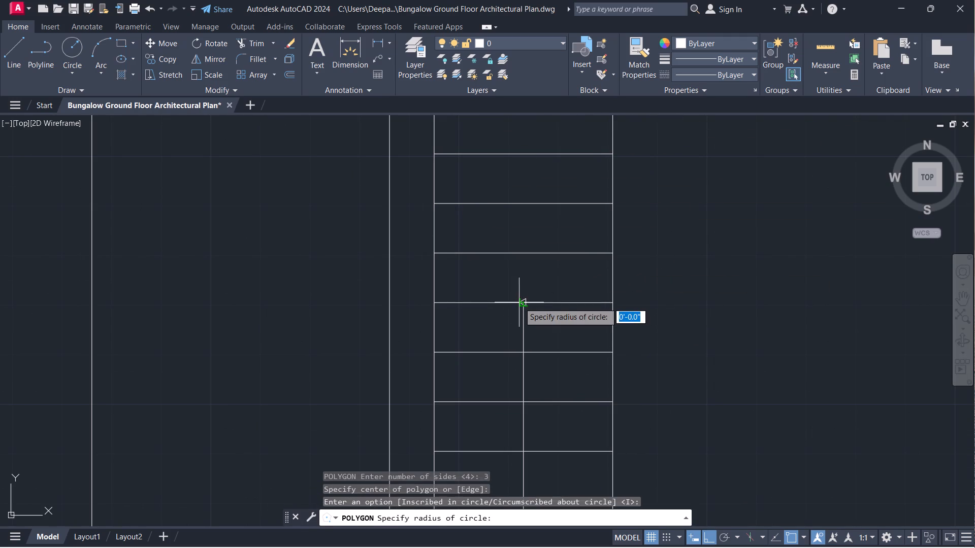
click(522, 285)
key(Escape)
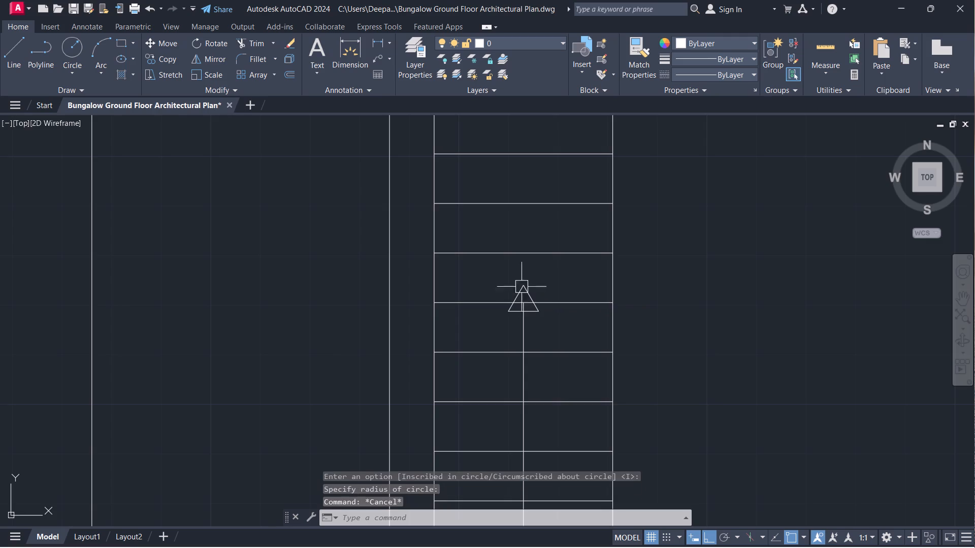
Trim the parts of the tread line and the direction line that lie inside the arrowhead triangle.
scroll(526, 341, up, 2)
scroll(537, 251, up, 2)
text(tr)
key(space)
drag(527, 255, 498, 221)
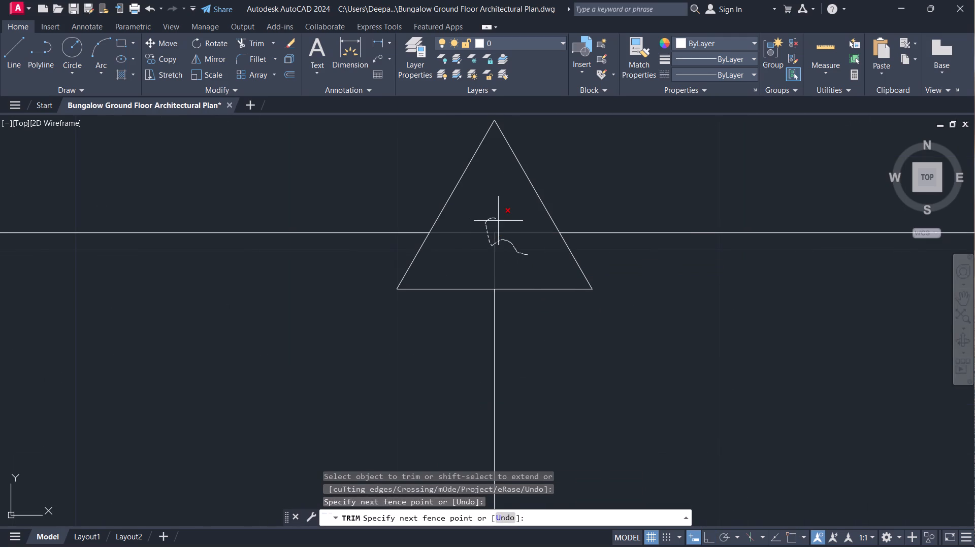
drag(498, 221, 499, 221)
key(Escape)
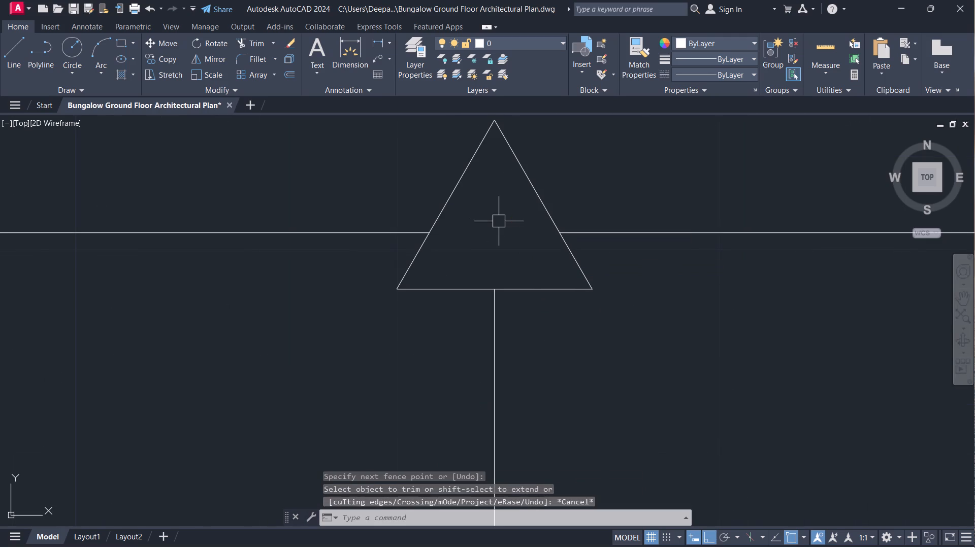
Fill the arrowhead triangle with a SOLID hatch.
text(h)
key(space)
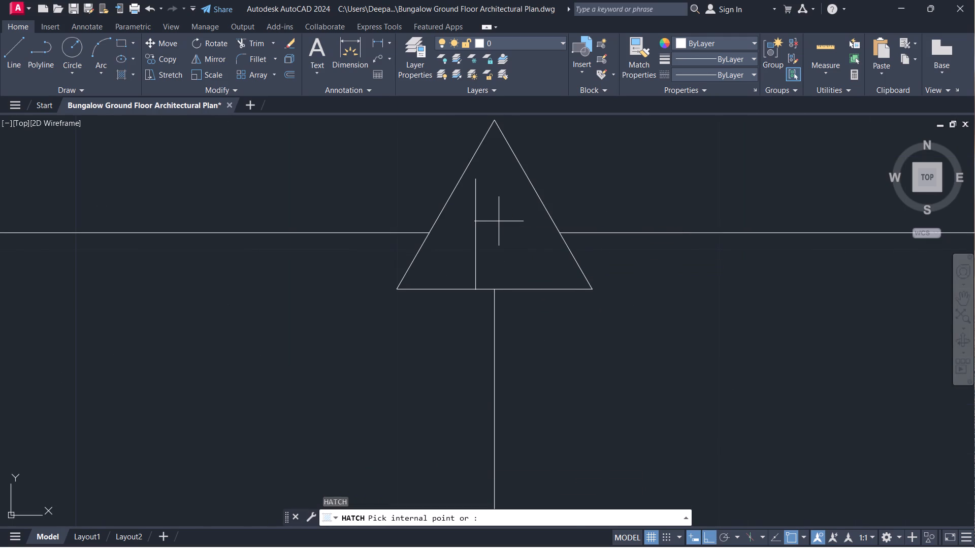
click(118, 47)
click(504, 242)
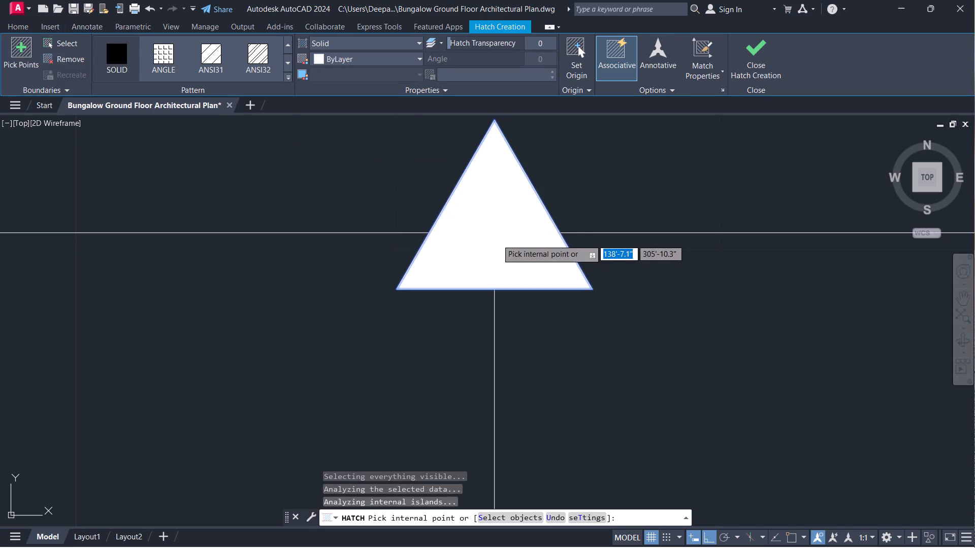
key(Escape)
Offset the facing lines of the two parallel diagonal walls 6" inward across the connecting diagonal wall northeast of the stairs.
scroll(677, 187, down, 5)
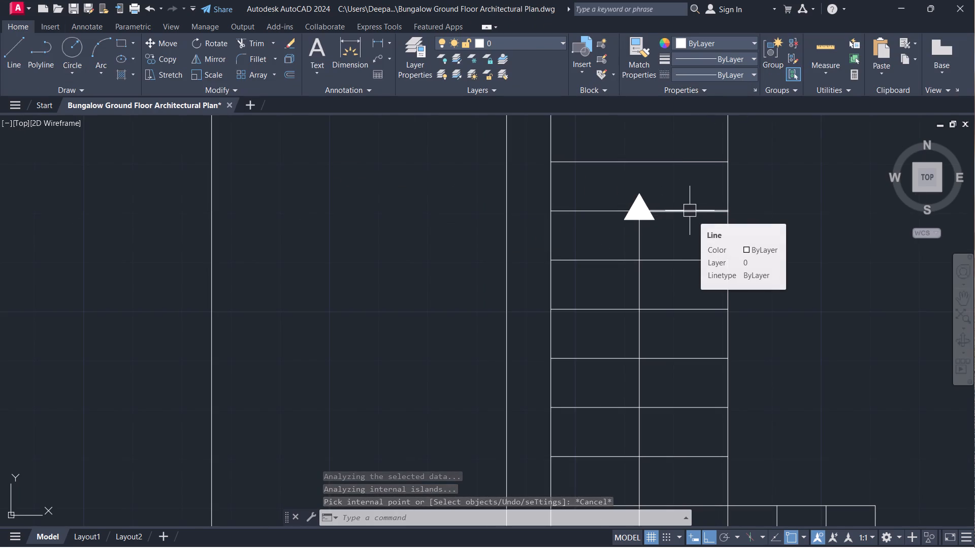
scroll(625, 231, down, 2)
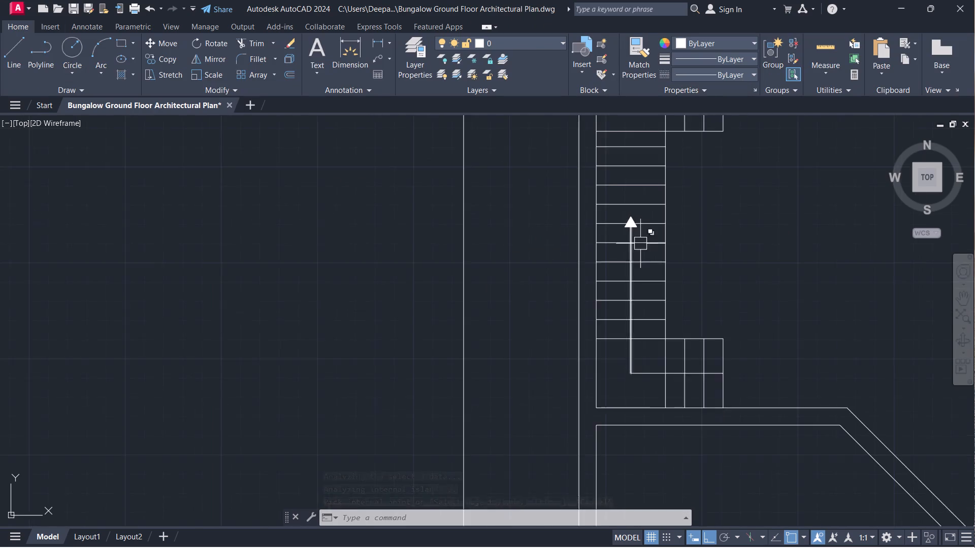
scroll(642, 245, down, 1)
middle_drag(685, 246, 556, 247)
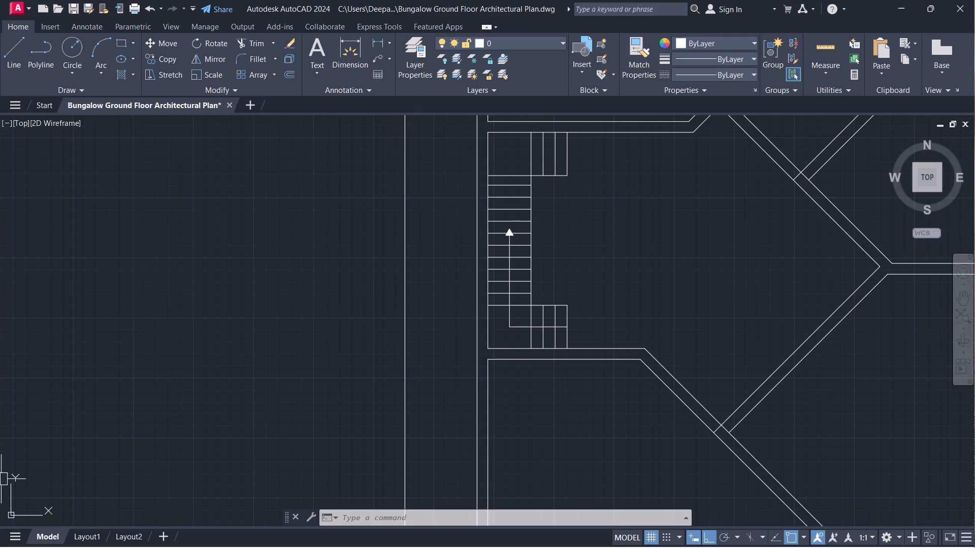
scroll(574, 243, down, 2)
middle_drag(540, 234, 443, 319)
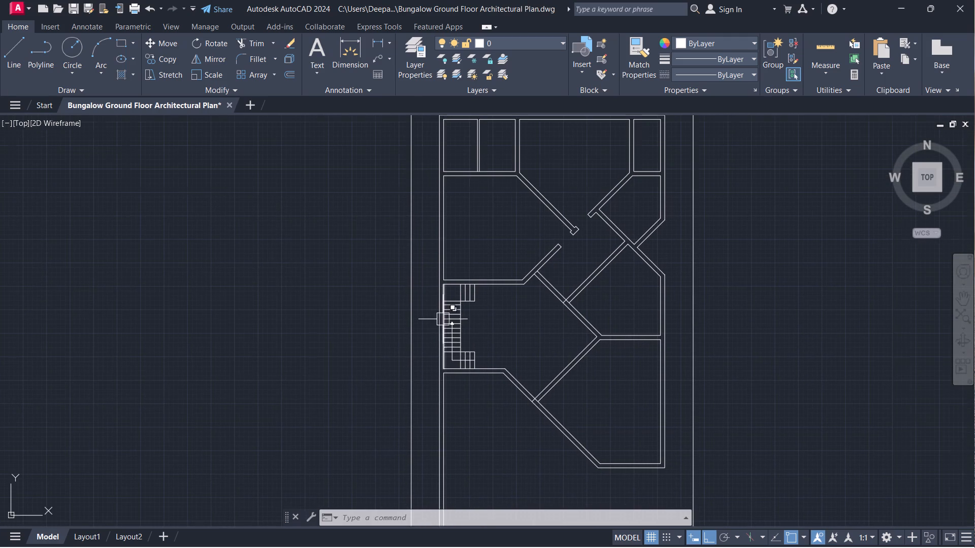
scroll(566, 347, up, 1)
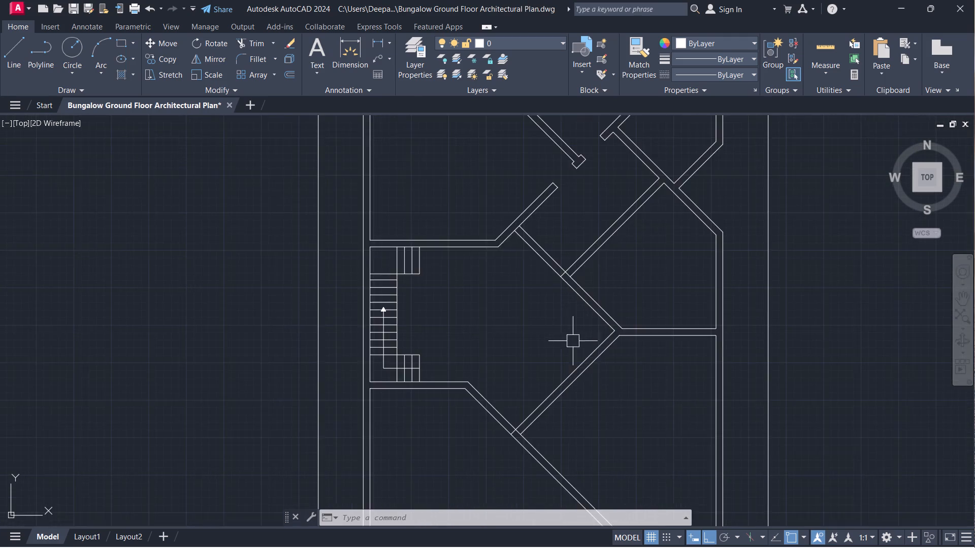
scroll(568, 237, up, 2)
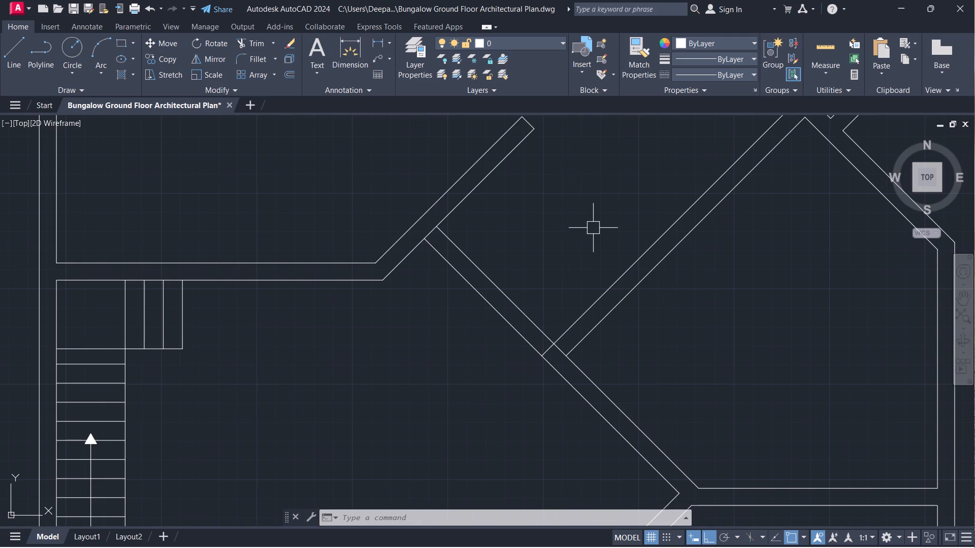
text(o 6)
key(Return)
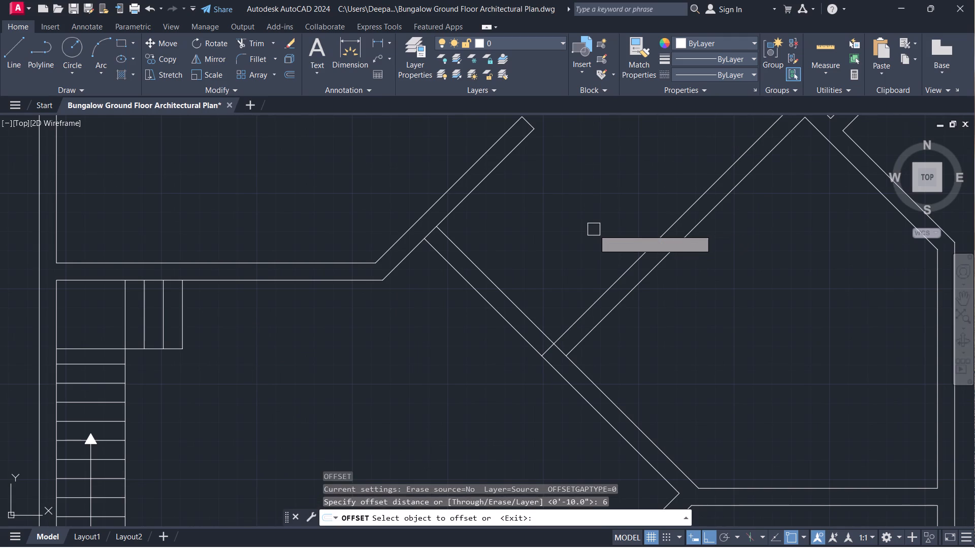
click(608, 283)
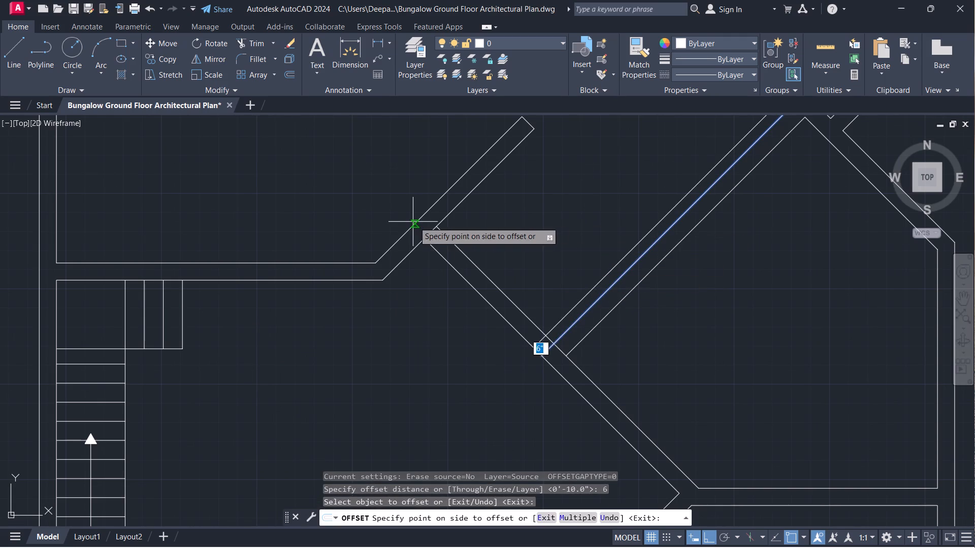
click(556, 234)
click(465, 192)
click(503, 234)
key(Escape)
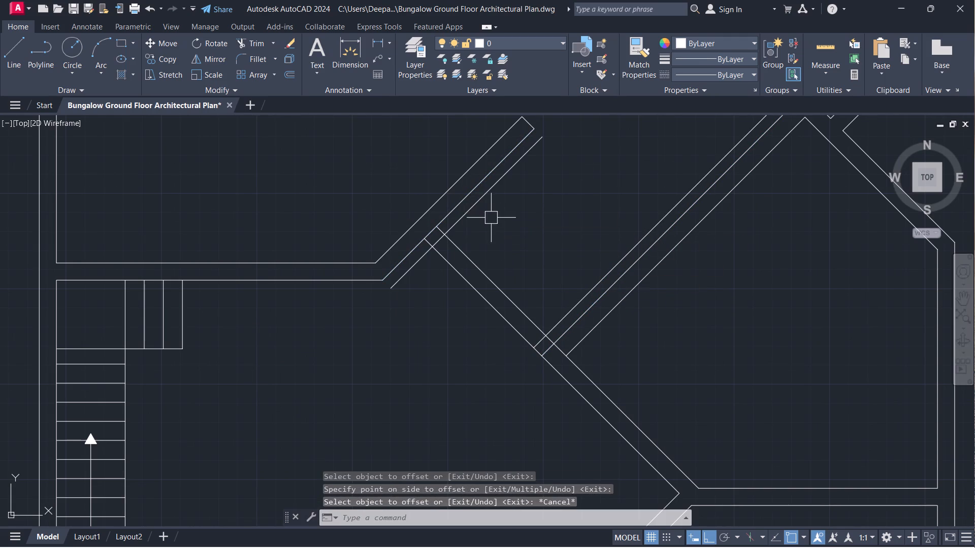
Trim the 6" offset lines outside the connecting diagonal wall, leaving only the short jamb lines within its thickness.
key(t)
text(r)
key(space)
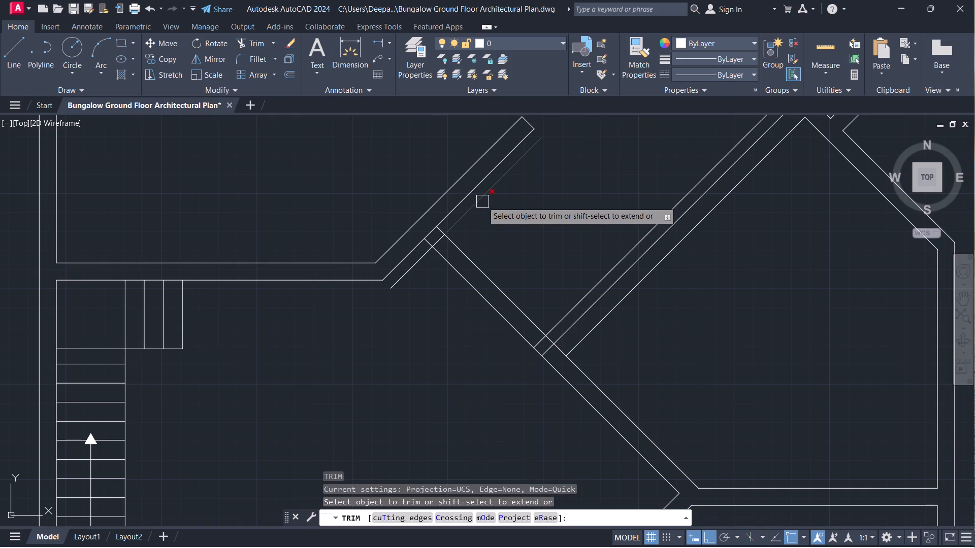
click(482, 201)
click(418, 266)
click(576, 294)
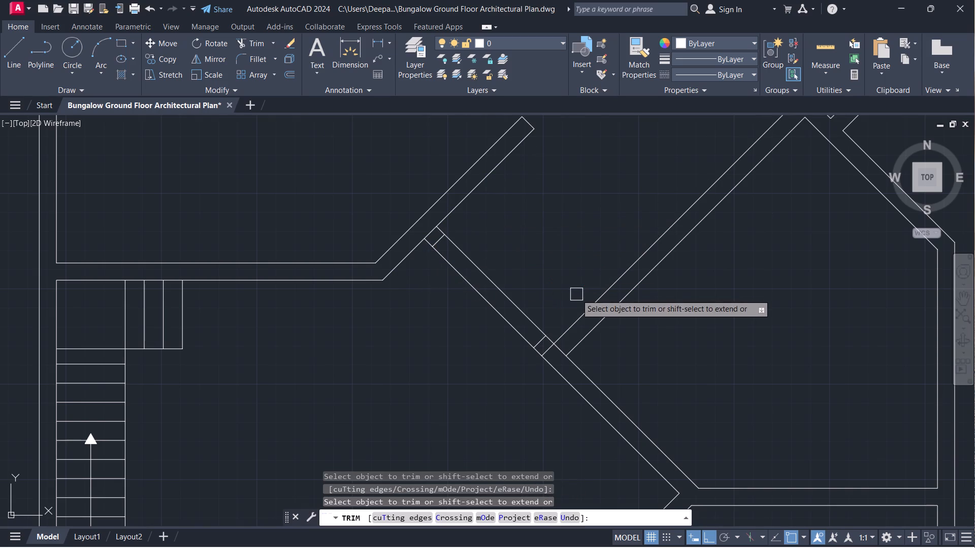
Trim the two wall-face segments that cross the connecting diagonal wall at its junctions with the parallel diagonal walls.
scroll(527, 319, up, 1)
scroll(386, 180, up, 2)
click(360, 179)
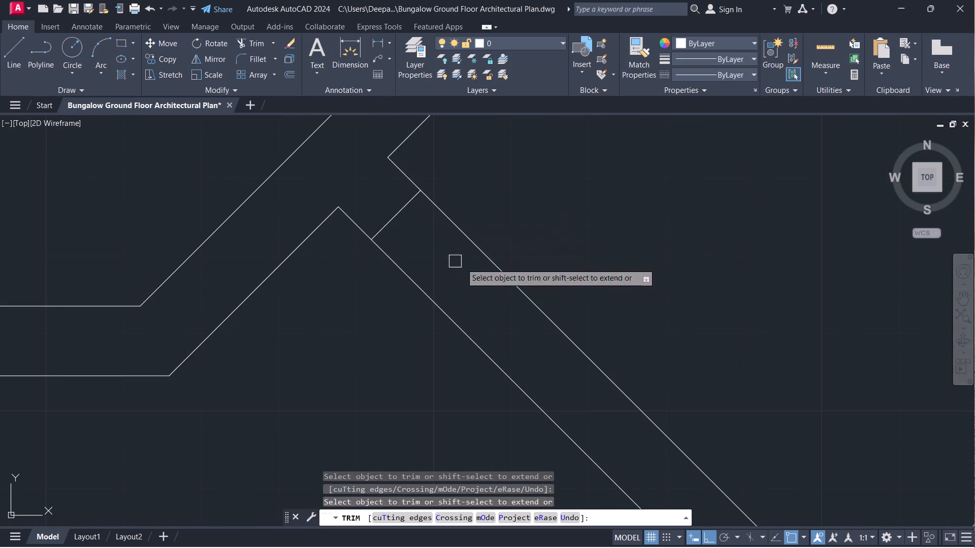
scroll(611, 278, down, 3)
scroll(655, 379, up, 3)
click(678, 359)
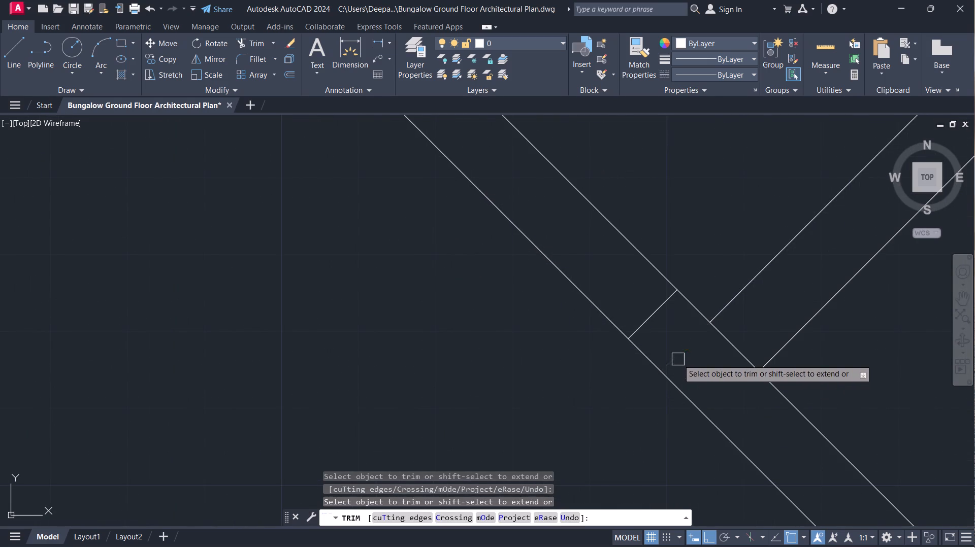
key(Escape)
Break the northeast face line of the connecting diagonal wall at both jamb lines.
scroll(632, 290, up, 1)
scroll(632, 290, down, 3)
middle_drag(631, 288, 657, 352)
click(650, 318)
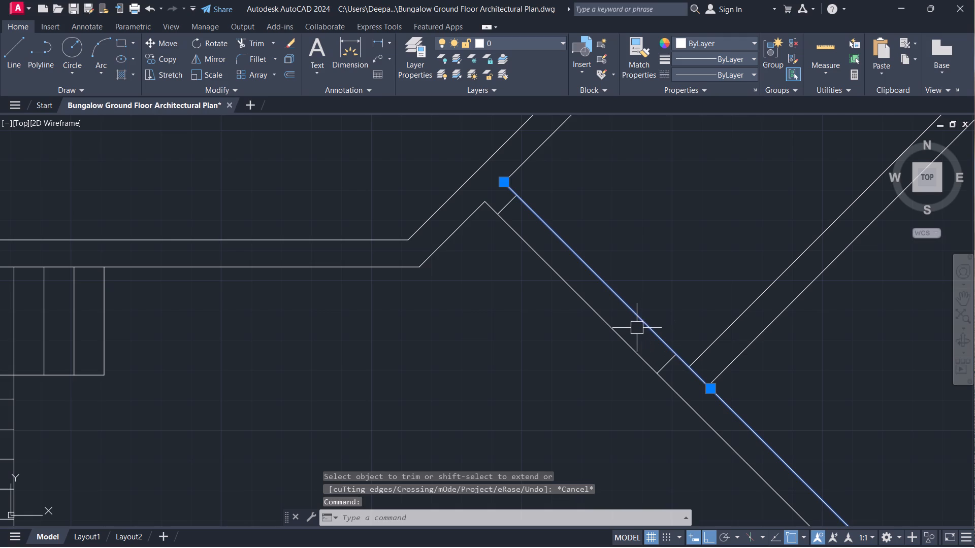
key(v)
key(Escape)
click(634, 326)
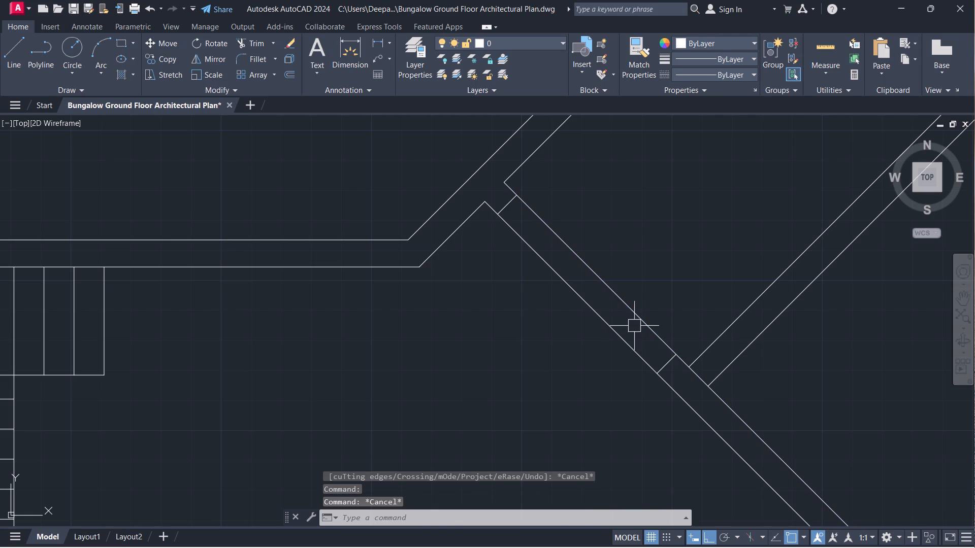
click(632, 307)
text(br)
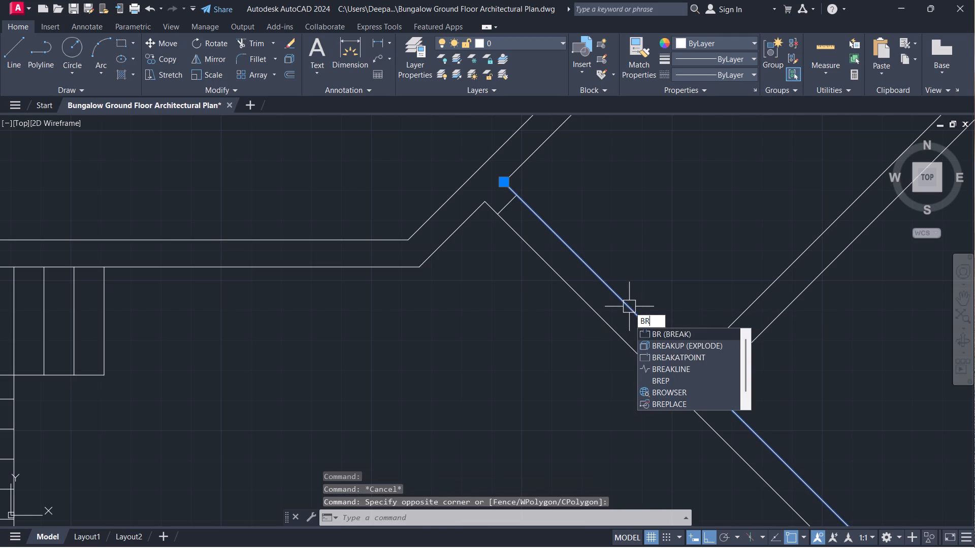
click(671, 353)
click(672, 352)
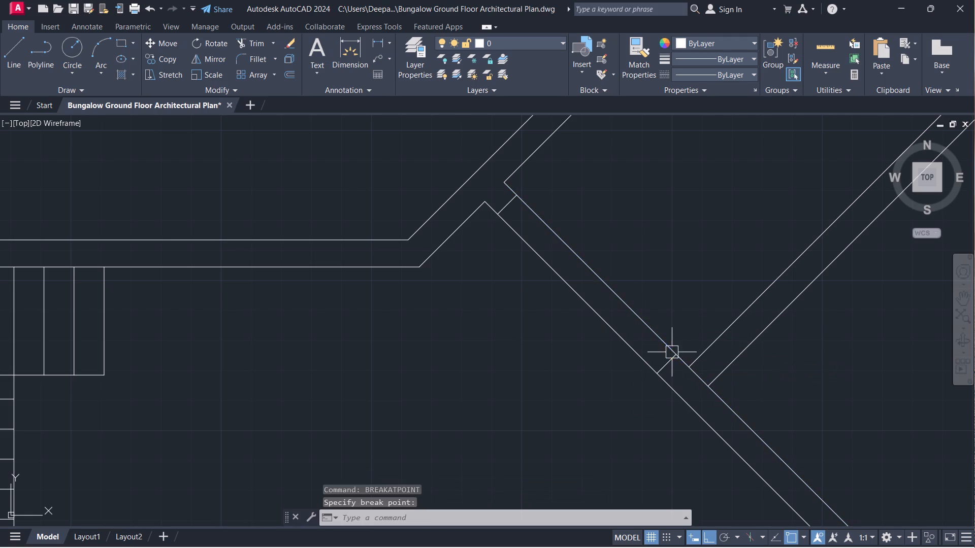
click(612, 291)
key(space)
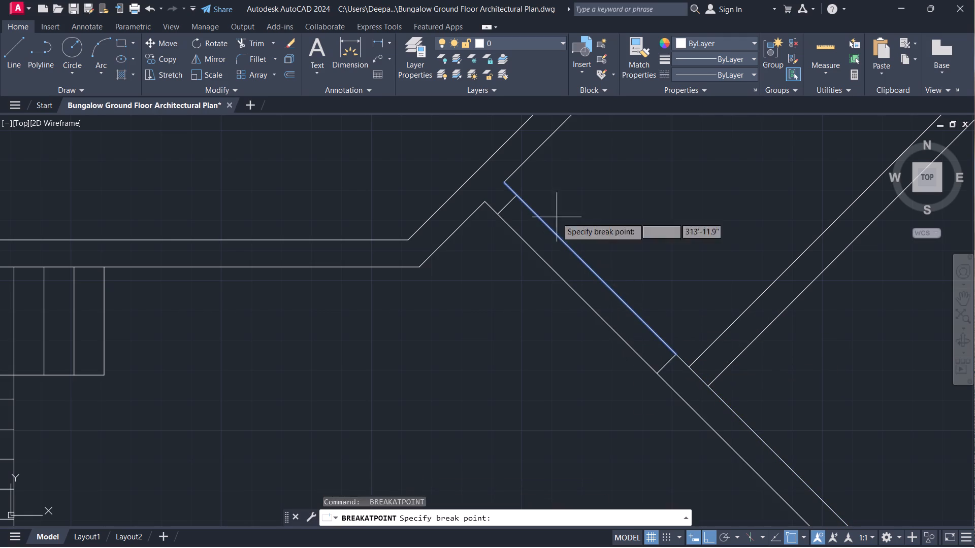
click(515, 196)
Break the southwest face line of the connecting diagonal wall at both jamb lines.
click(517, 235)
key(space)
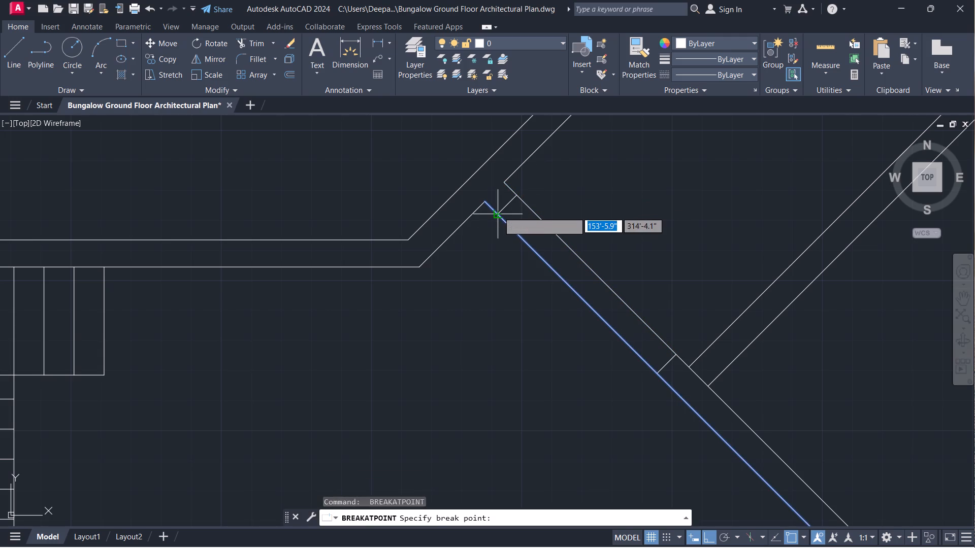
click(498, 212)
click(610, 312)
click(603, 316)
click(605, 327)
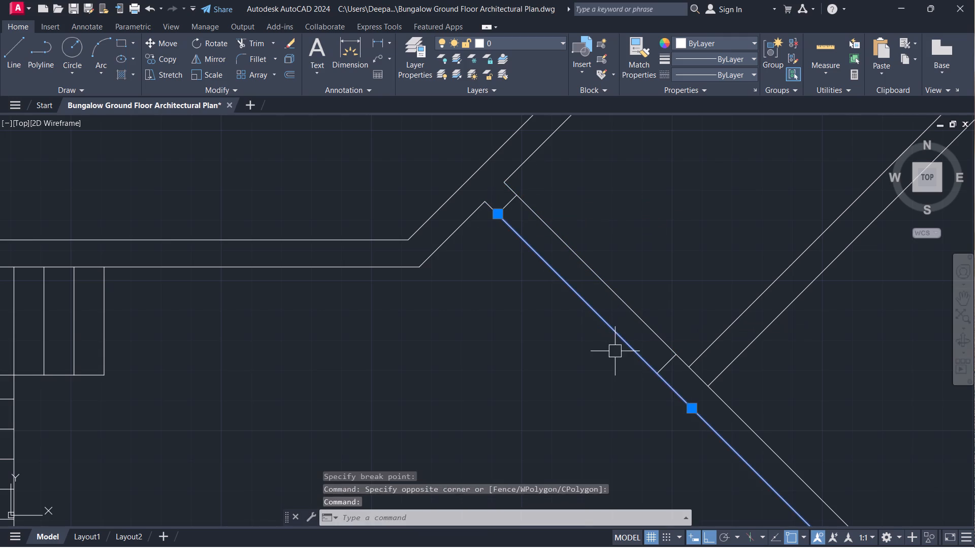
key(space)
click(659, 371)
key(Escape)
Delete the two wall-face segments between the jamb lines to open the connecting diagonal wall.
click(659, 306)
click(565, 338)
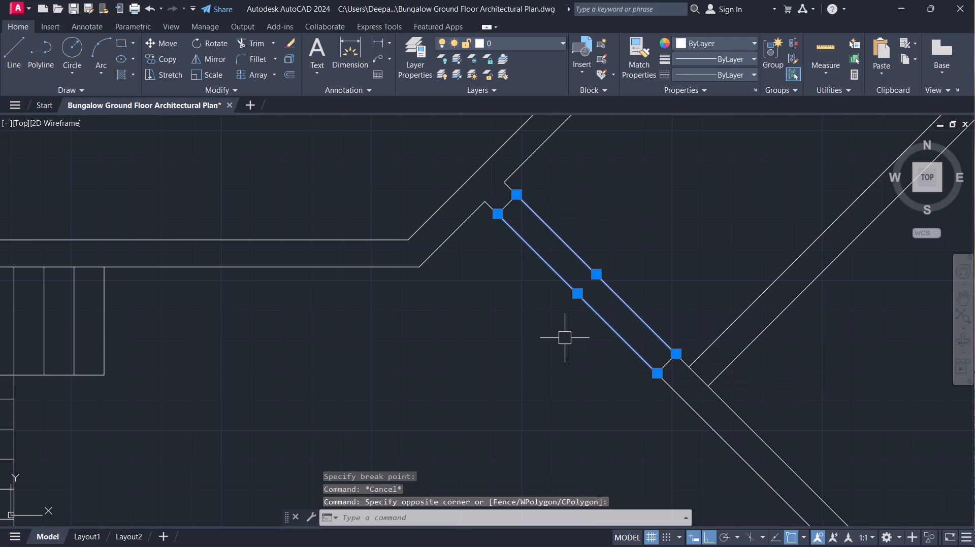
key(Delete)
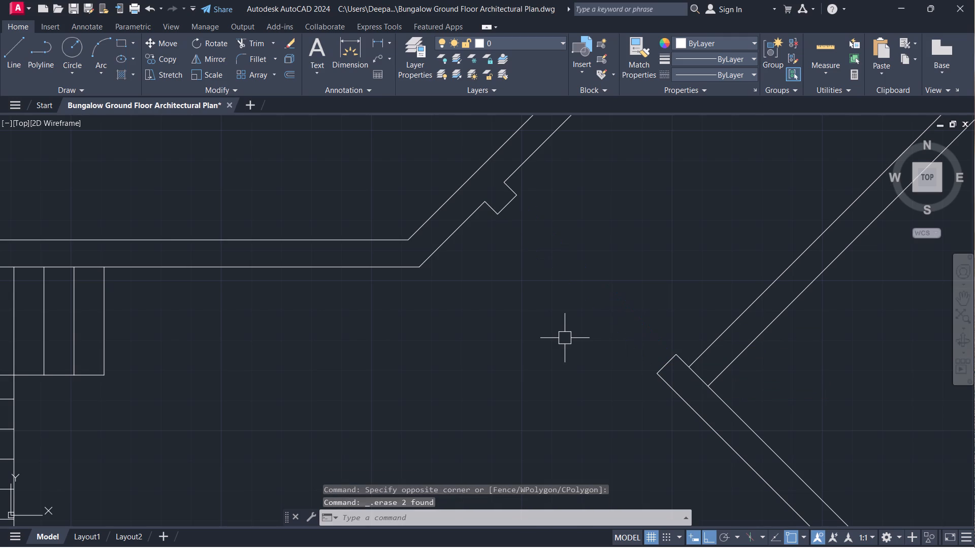
Draw two crossing lines between the opposite jamb corners of the opening in the connecting diagonal wall.
text(l)
key(space)
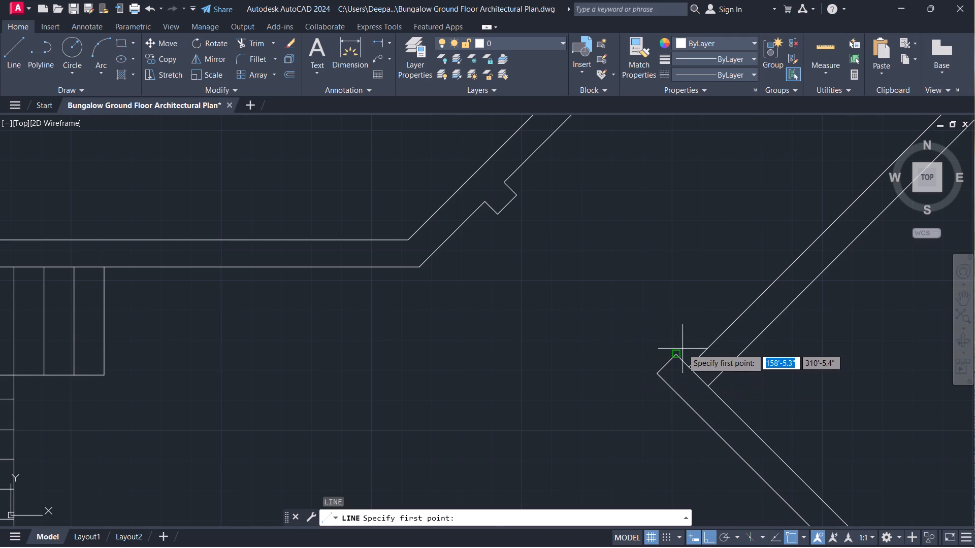
click(677, 352)
click(500, 213)
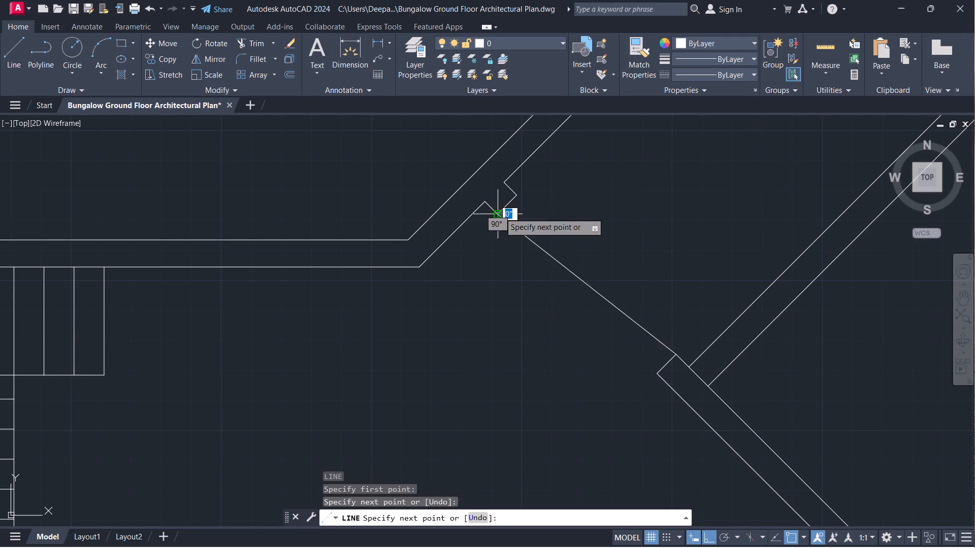
key(Escape)
key(space)
click(655, 376)
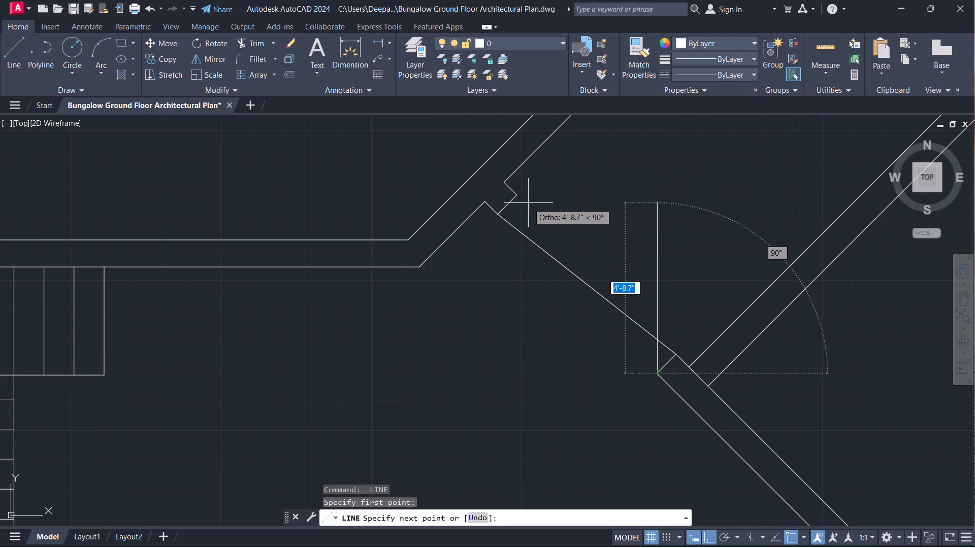
click(515, 195)
key(Escape)
Load the ACAD_ISO02W100 ISO dash linetype into the drawing.
click(577, 220)
click(509, 272)
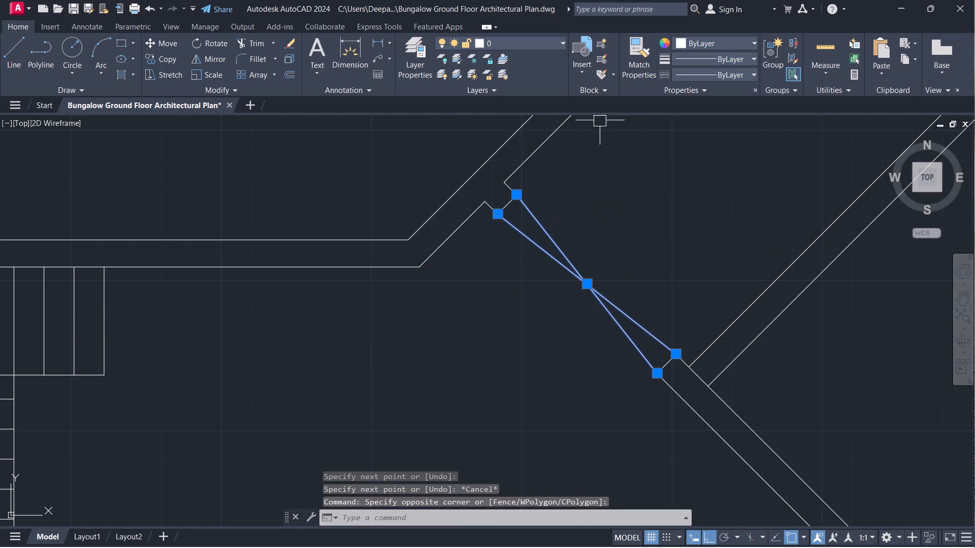
click(727, 76)
key(Escape)
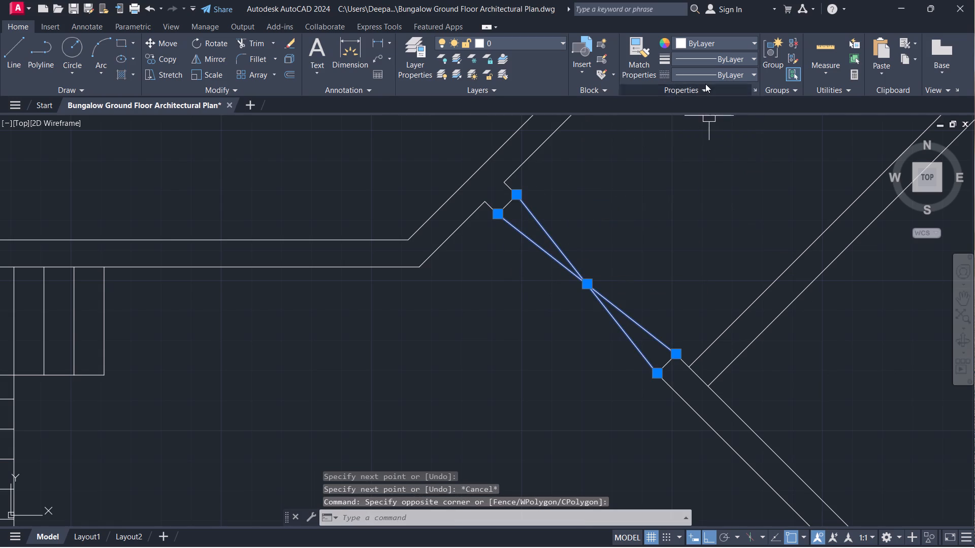
click(709, 71)
click(699, 131)
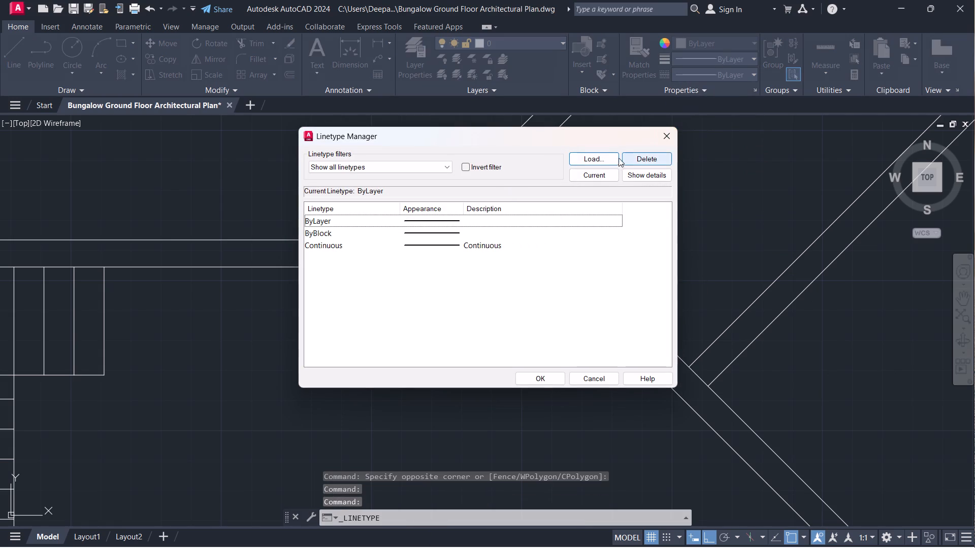
click(603, 157)
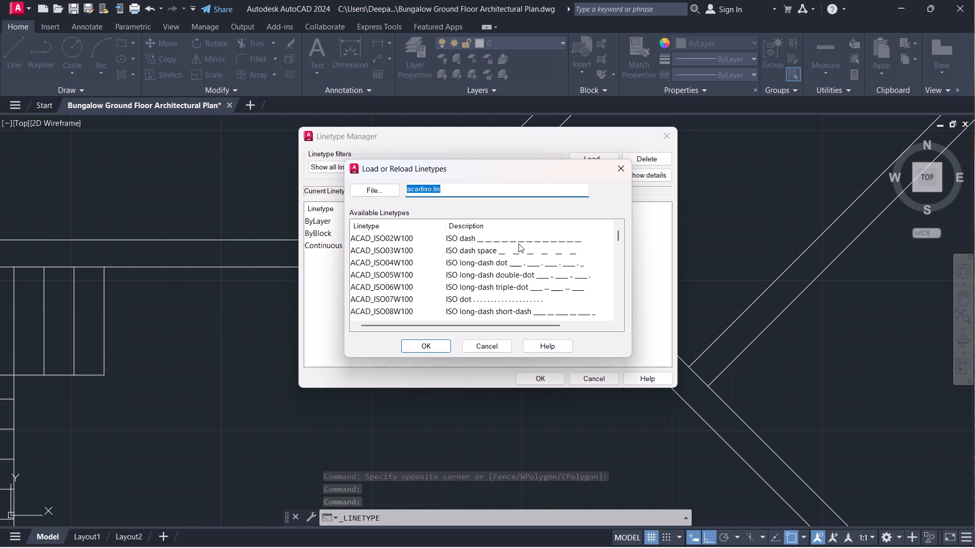
click(518, 244)
click(427, 351)
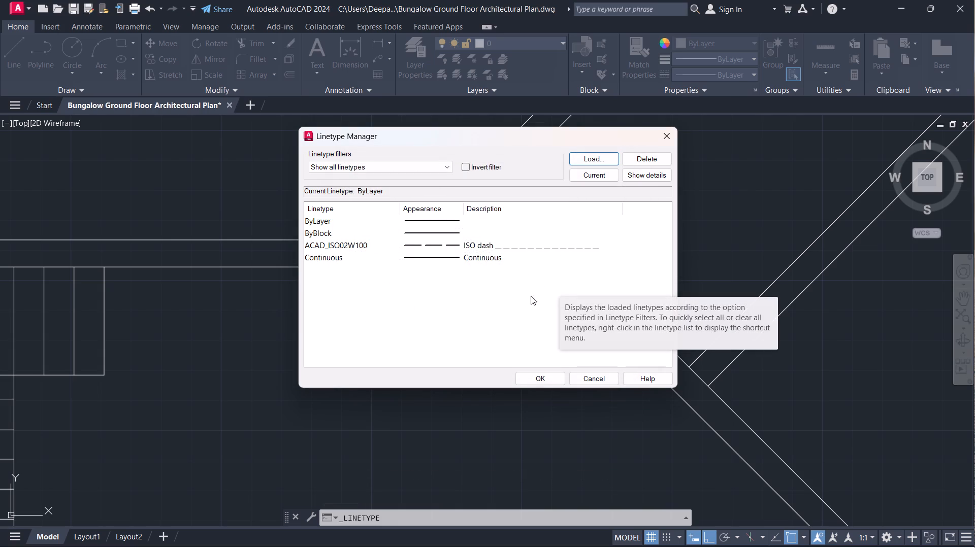
click(560, 382)
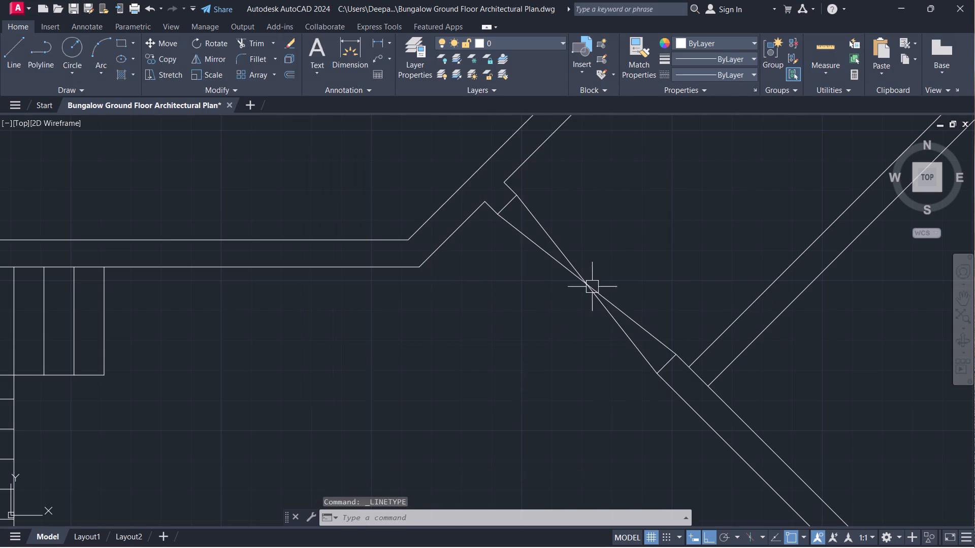
Set the linetype of the two crossing lines in the opening to ACAD_ISO02W100.
click(604, 249)
click(535, 277)
click(703, 79)
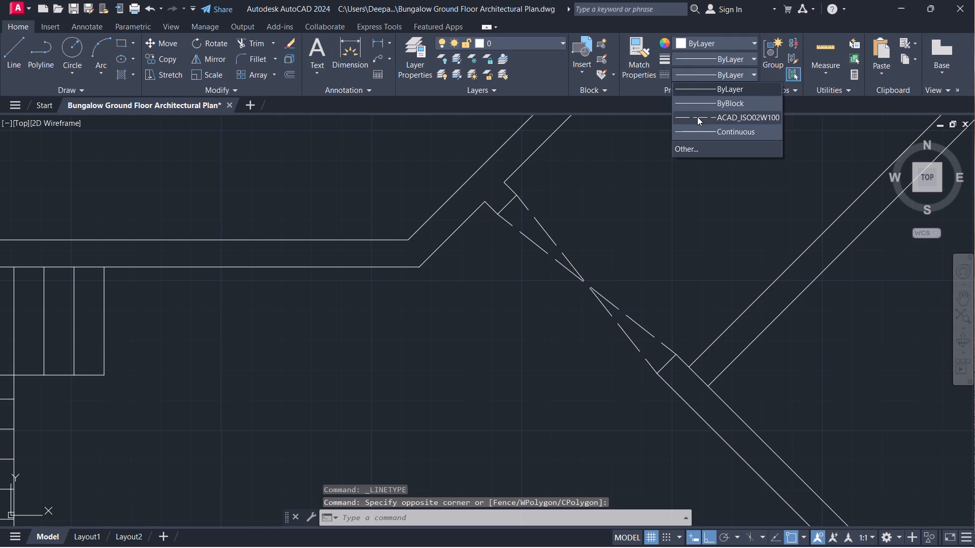
click(701, 119)
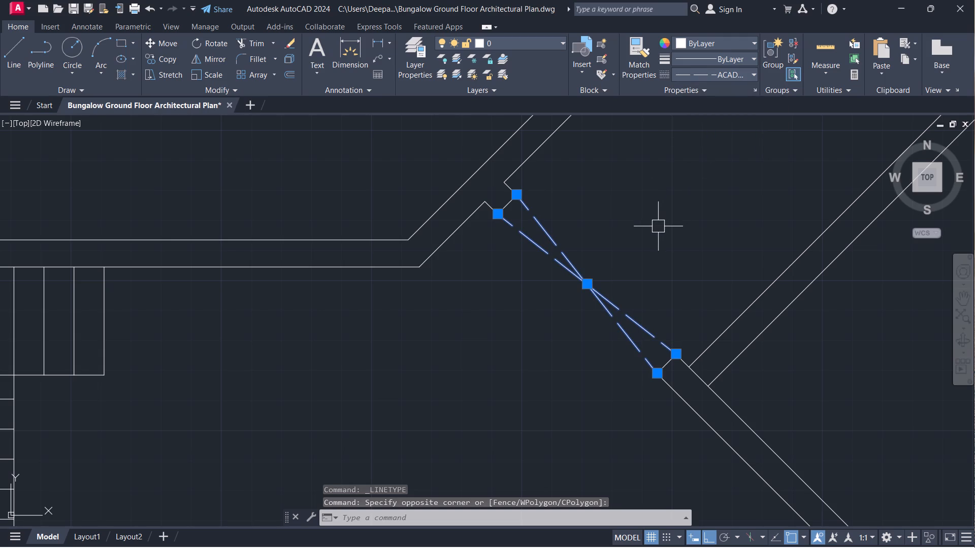
key(Escape)
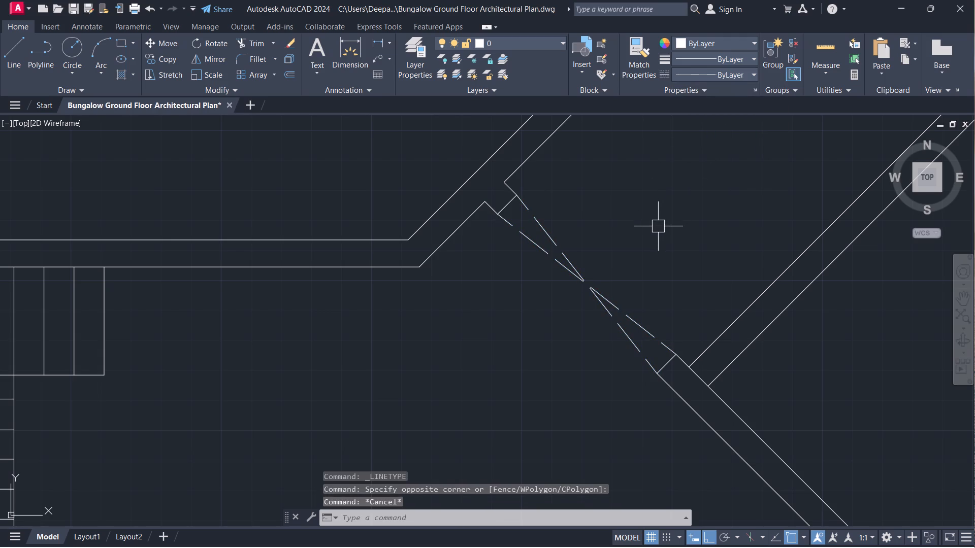
Draw a 3' door-leaf line at 135° from the inner jamb corner of the diagonal wall opening north of the dashed opening.
scroll(656, 222, down, 2)
middle_drag(703, 203, 704, 218)
scroll(702, 251, down, 1)
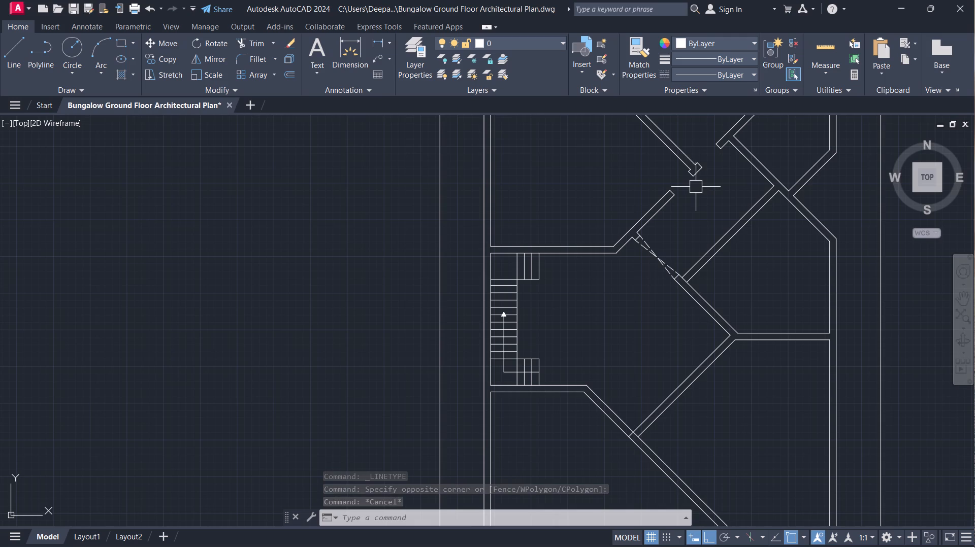
key(l)
key(space)
scroll(696, 173, up, 4)
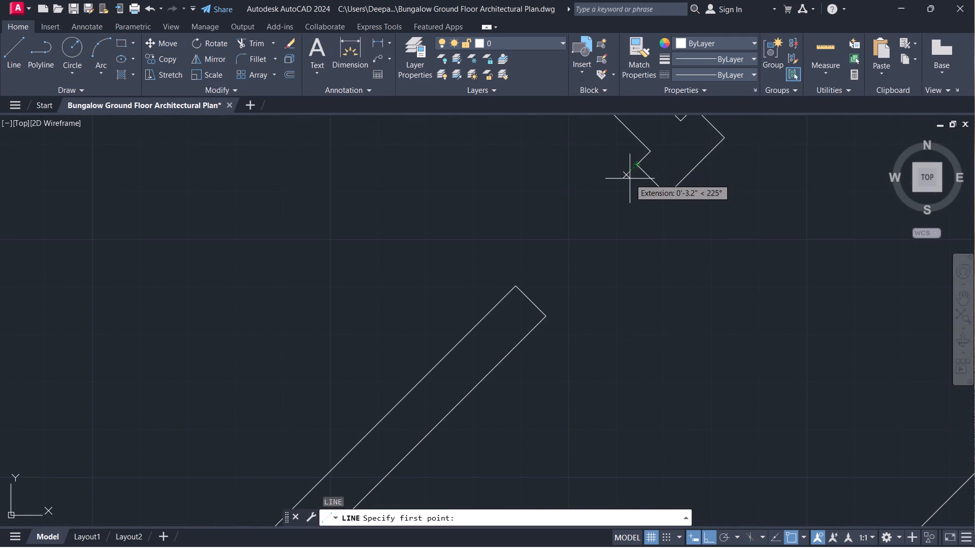
click(637, 169)
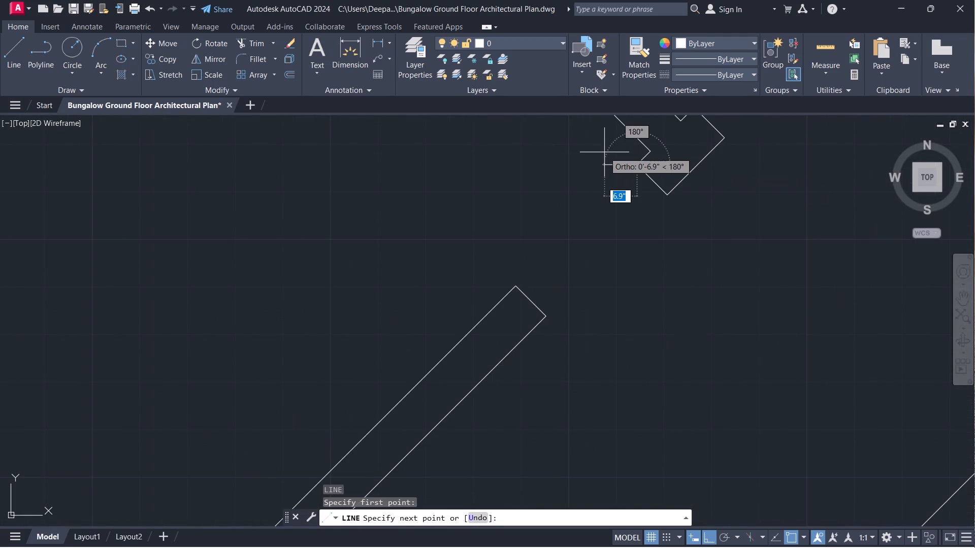
key(Tab)
text(135)
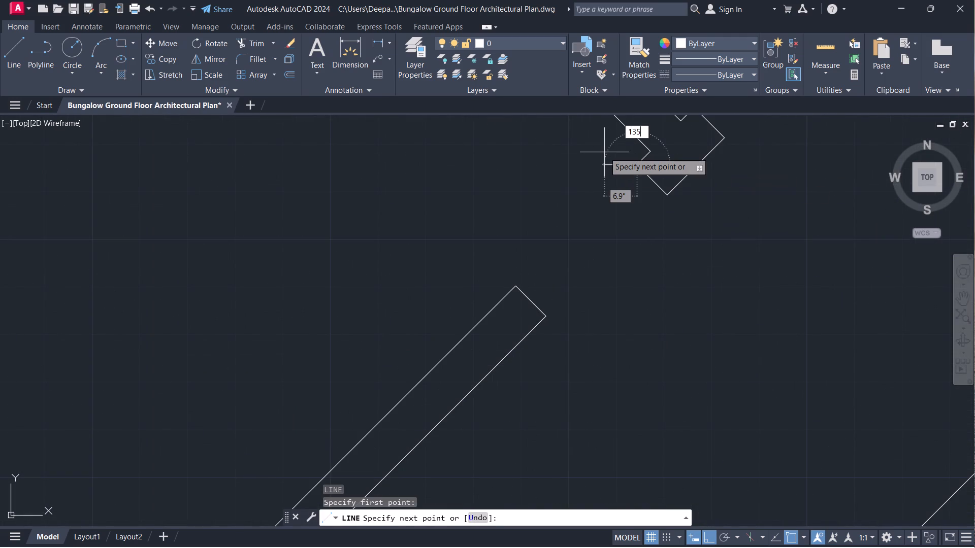
key(Tab)
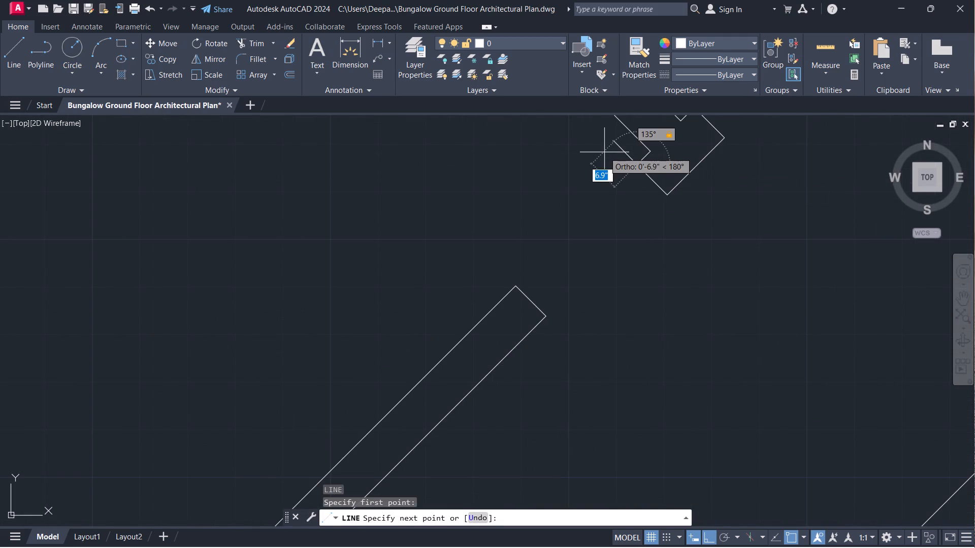
text(3')
key(Return)
key(Escape)
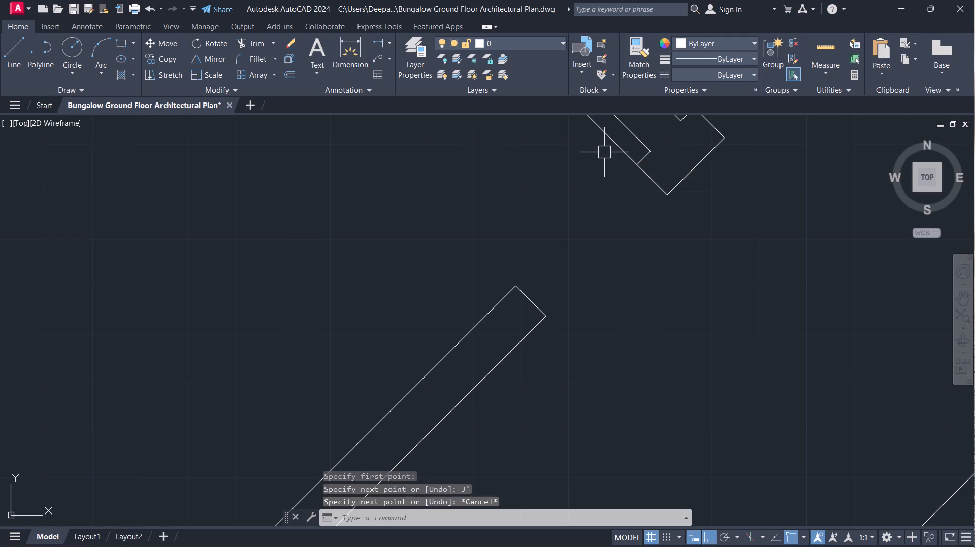
Offset the 3' door-leaf line 1" to its southwest side.
text(o)
key(space)
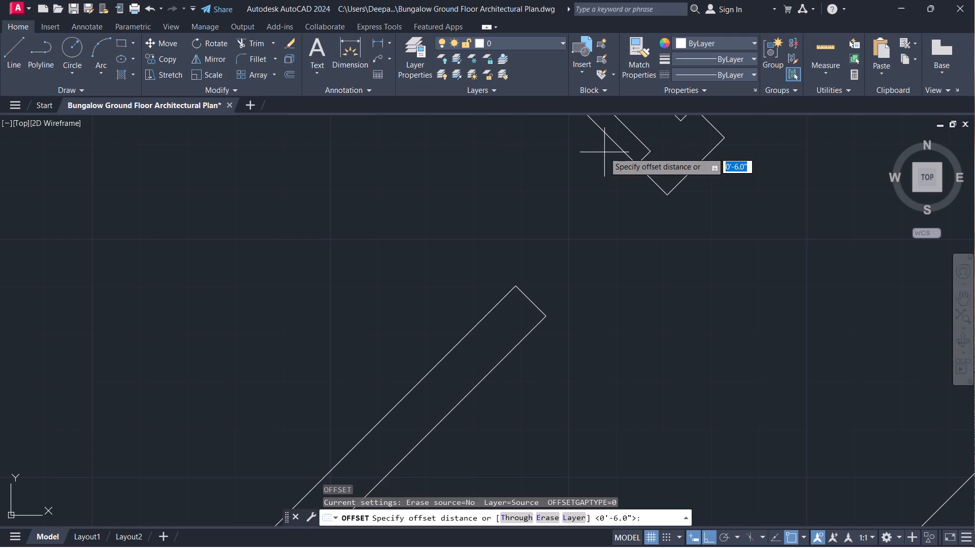
key(1)
key(Return)
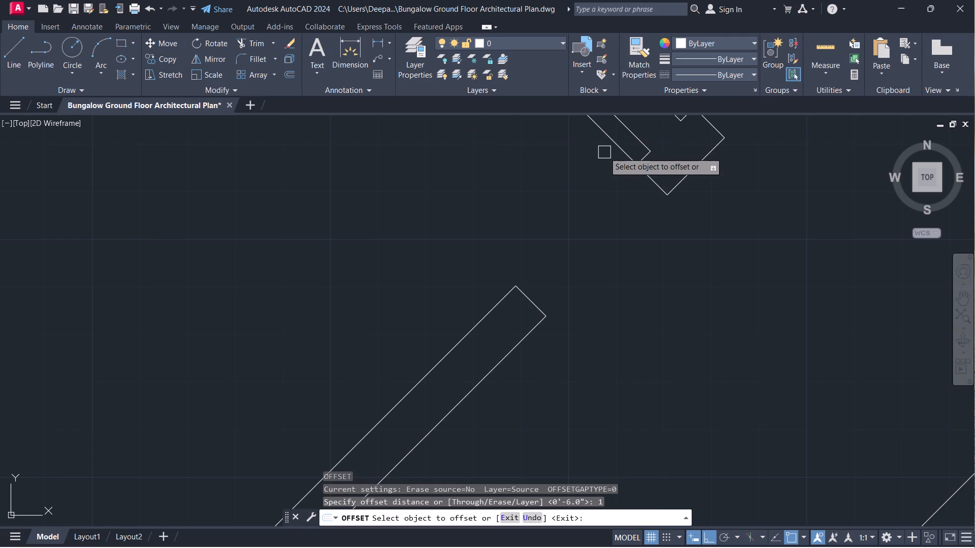
click(608, 144)
click(585, 180)
key(Escape)
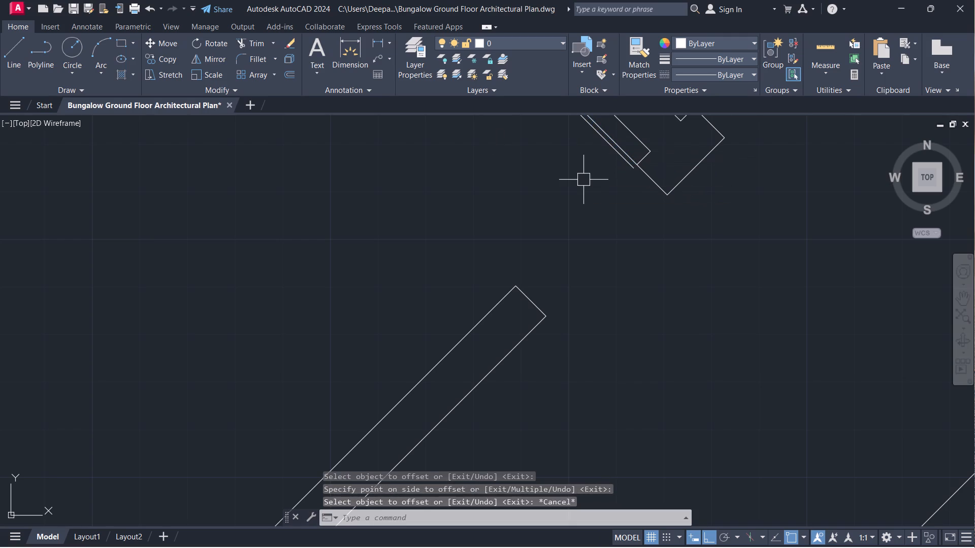
Close the jamb end of the door leaf with a short line joining its two parallel lines.
text(l)
key(space)
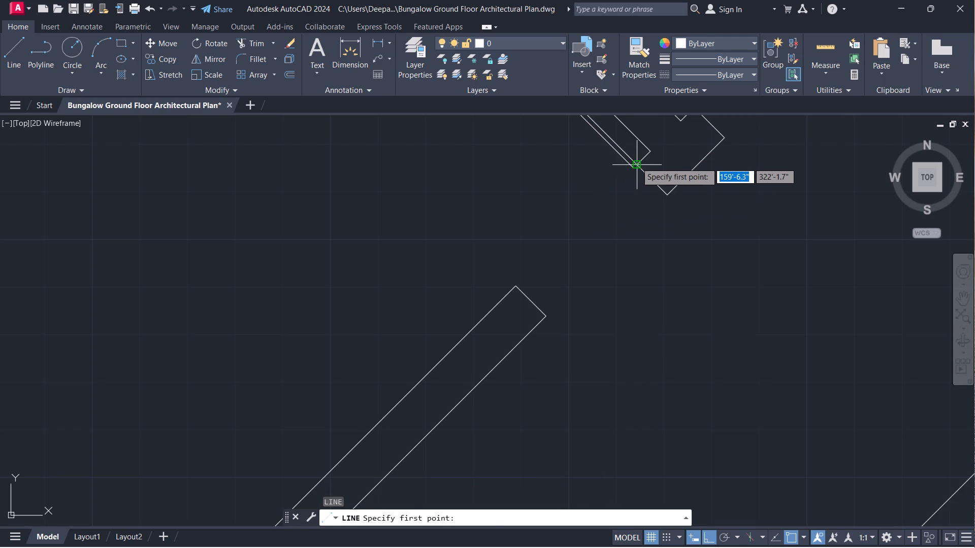
click(636, 162)
click(631, 165)
key(Escape)
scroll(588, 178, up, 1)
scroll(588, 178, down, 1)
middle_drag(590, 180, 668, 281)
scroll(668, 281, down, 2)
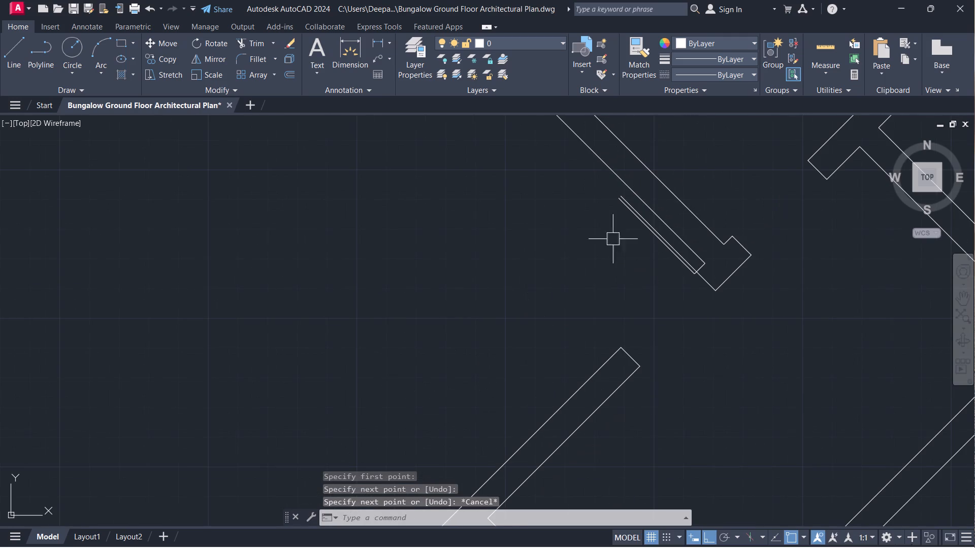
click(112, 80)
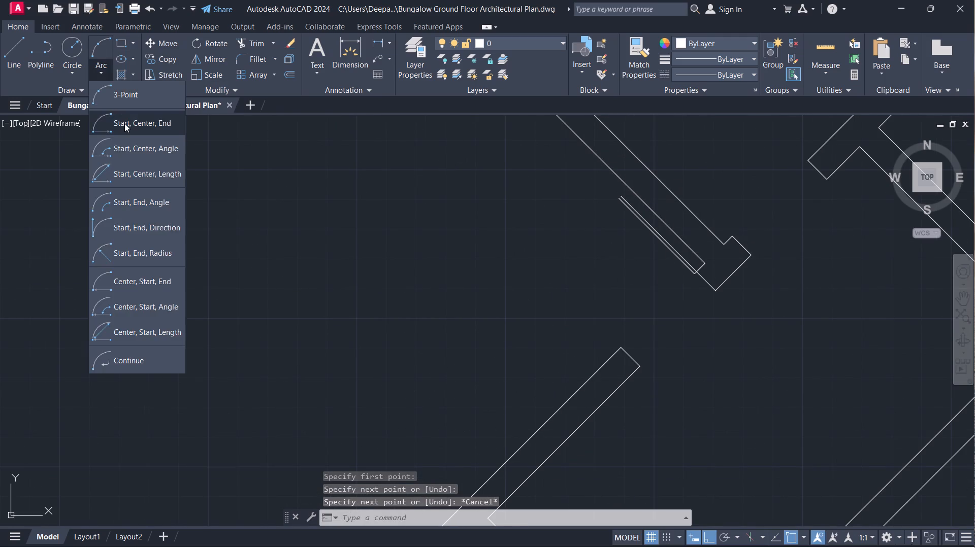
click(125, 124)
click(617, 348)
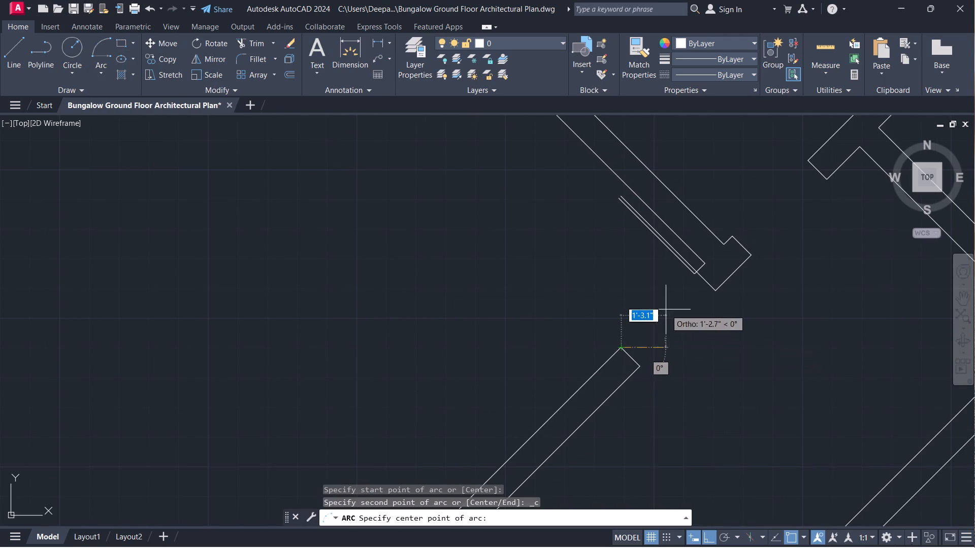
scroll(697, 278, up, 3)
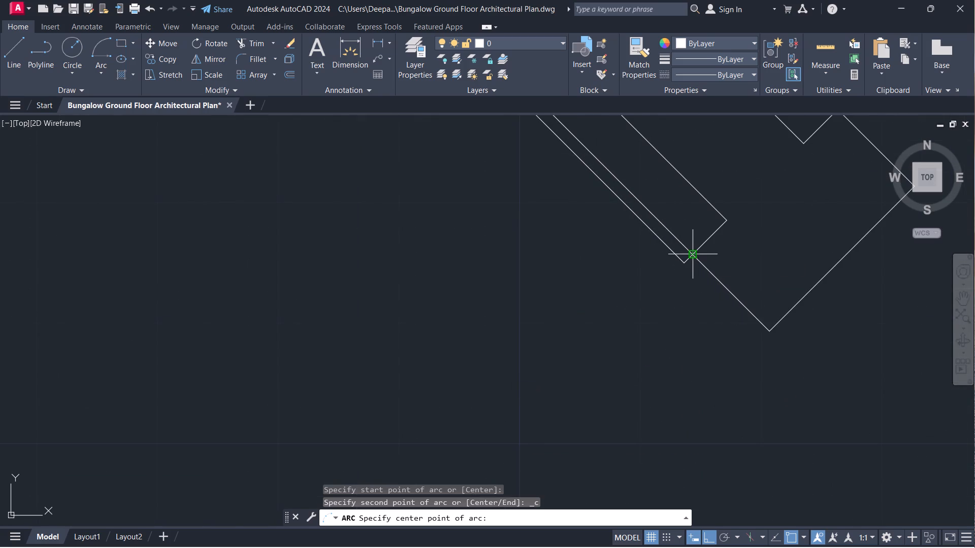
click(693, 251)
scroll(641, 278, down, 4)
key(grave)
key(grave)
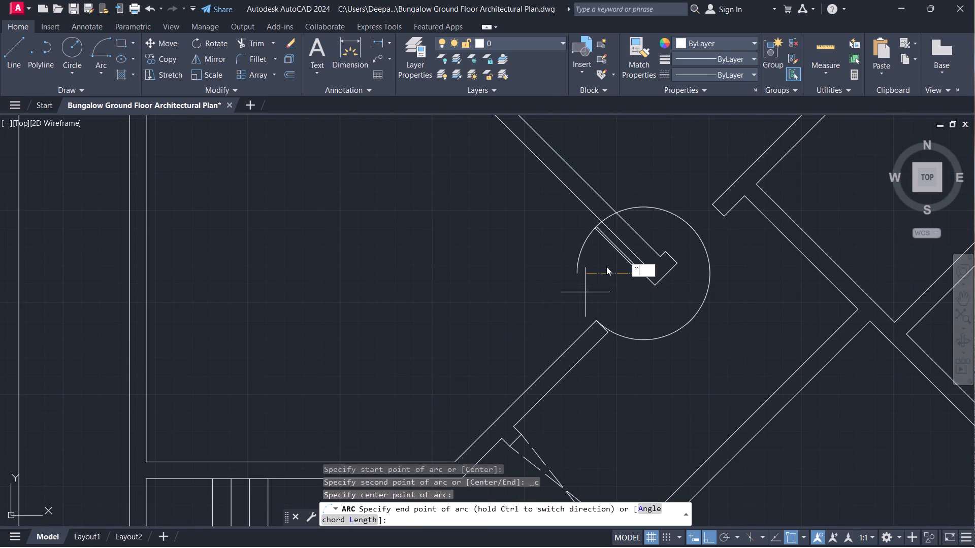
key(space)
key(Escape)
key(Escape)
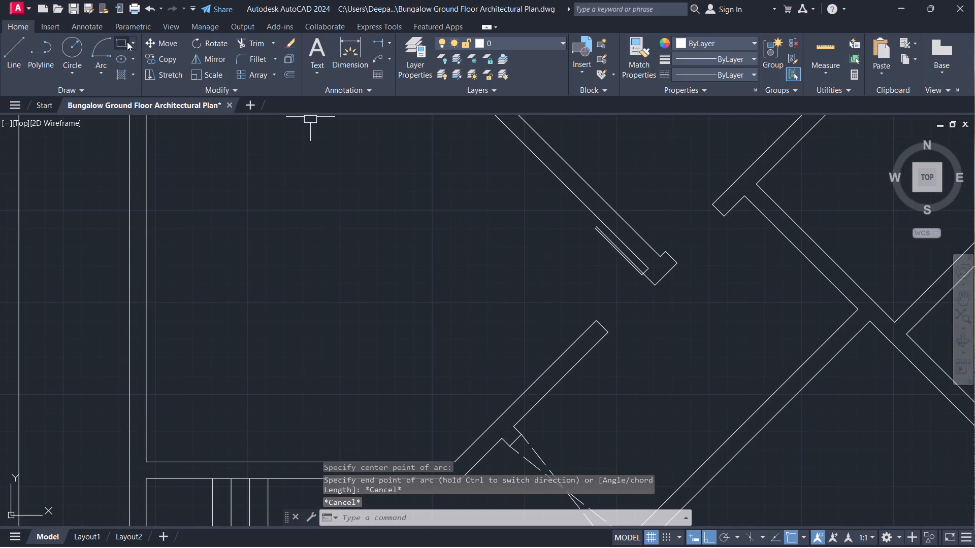
Draw a start-center-end swing arc from the door leaf's free end, centred on its hinge point, to the facing wall corner across the opening.
click(102, 47)
scroll(588, 234, up, 2)
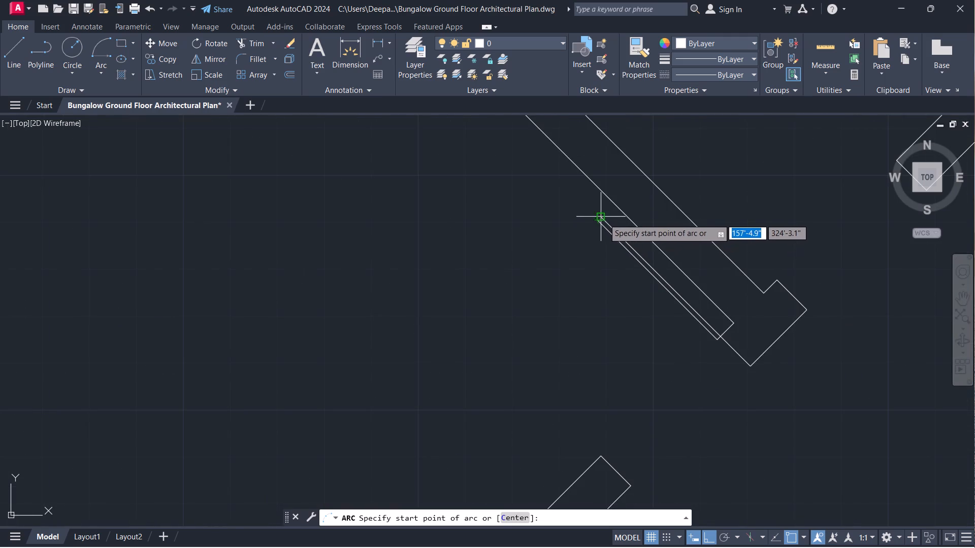
scroll(606, 219, up, 3)
click(583, 212)
scroll(685, 331, down, 3)
middle_drag(627, 289, 433, 205)
scroll(511, 276, up, 3)
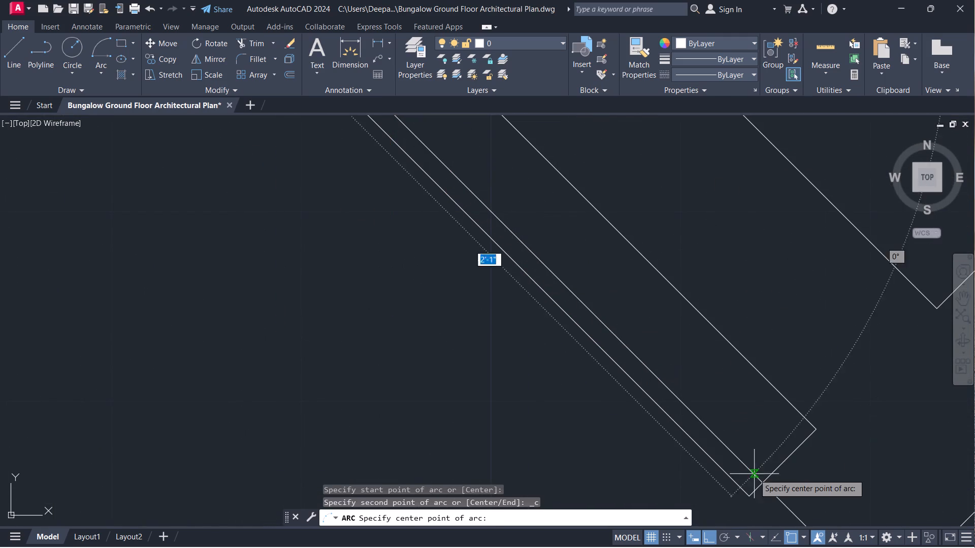
click(766, 484)
scroll(579, 439, down, 2)
middle_drag(579, 439, 667, 307)
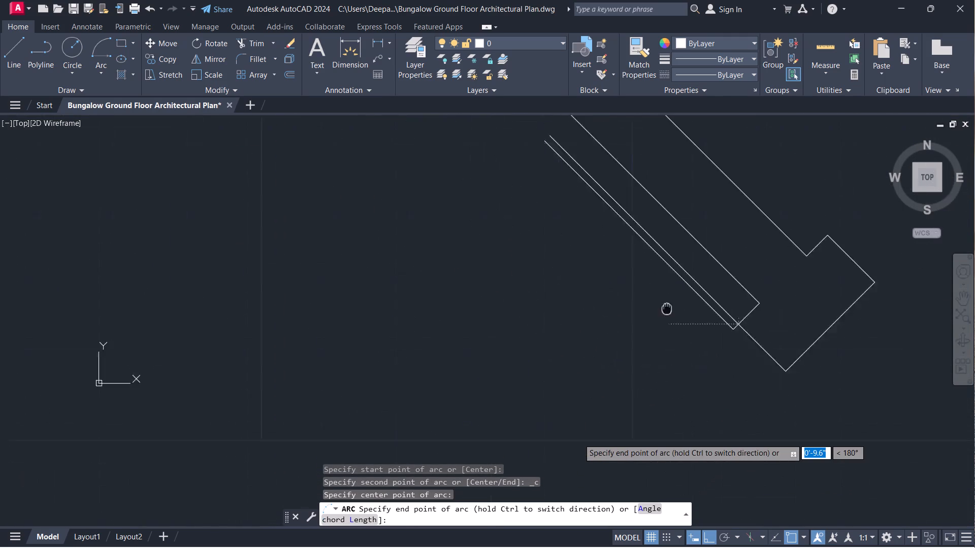
middle_drag(667, 307, 655, 75)
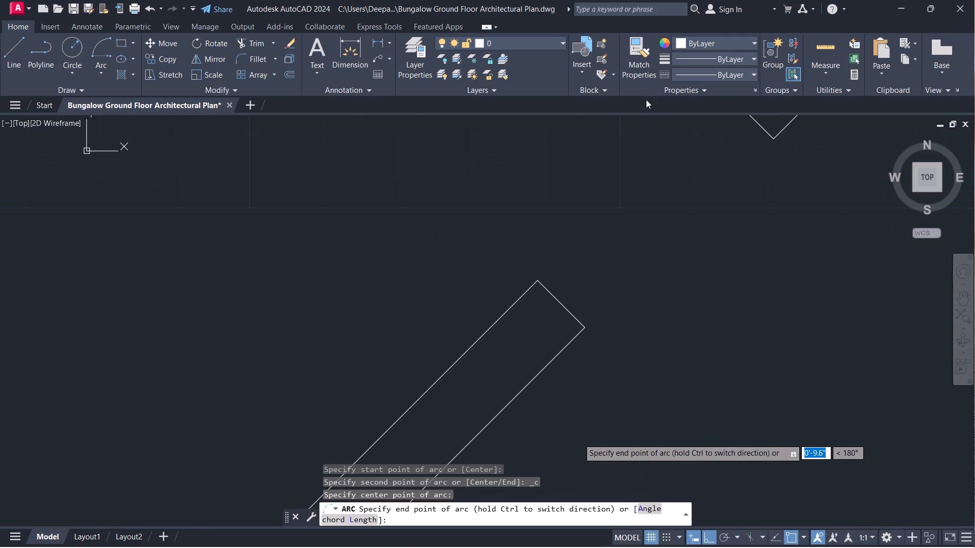
click(536, 280)
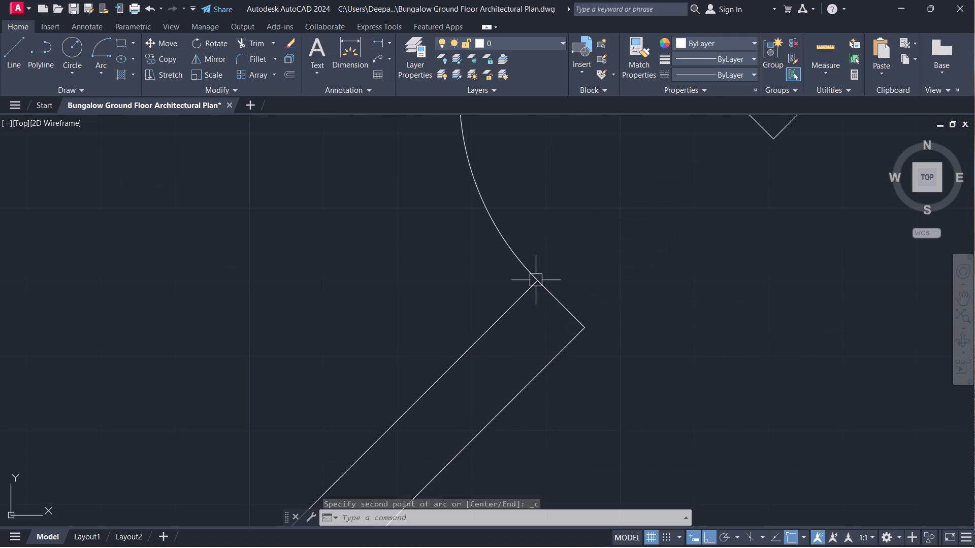
key(Escape)
Trim the offset leaf line's overhang beyond the swing arc at the door's free end.
scroll(614, 208, down, 2)
middle_drag(614, 208, 645, 371)
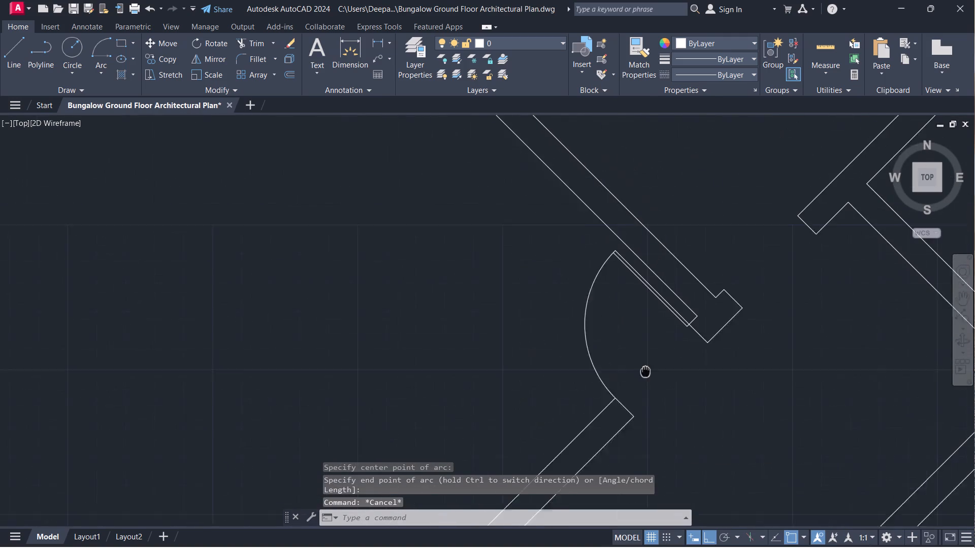
middle_drag(645, 371, 643, 380)
scroll(615, 317, up, 2)
scroll(591, 196, up, 3)
scroll(595, 186, down, 1)
scroll(655, 149, up, 3)
scroll(531, 191, up, 1)
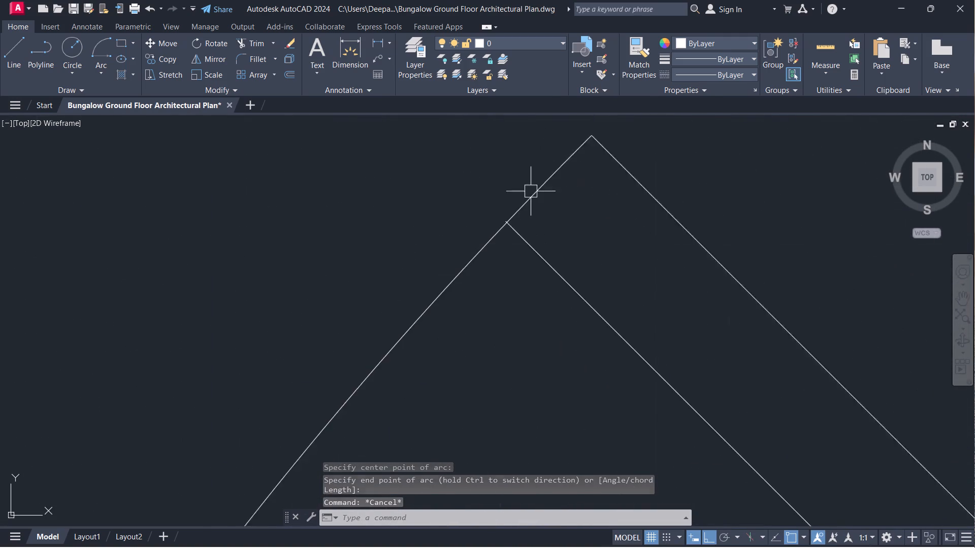
scroll(531, 191, up, 4)
scroll(420, 285, up, 1)
middle_drag(420, 285, 639, 145)
text(tr)
key(space)
drag(605, 245, 577, 273)
key(Escape)
scroll(574, 273, down, 4)
key(Escape)
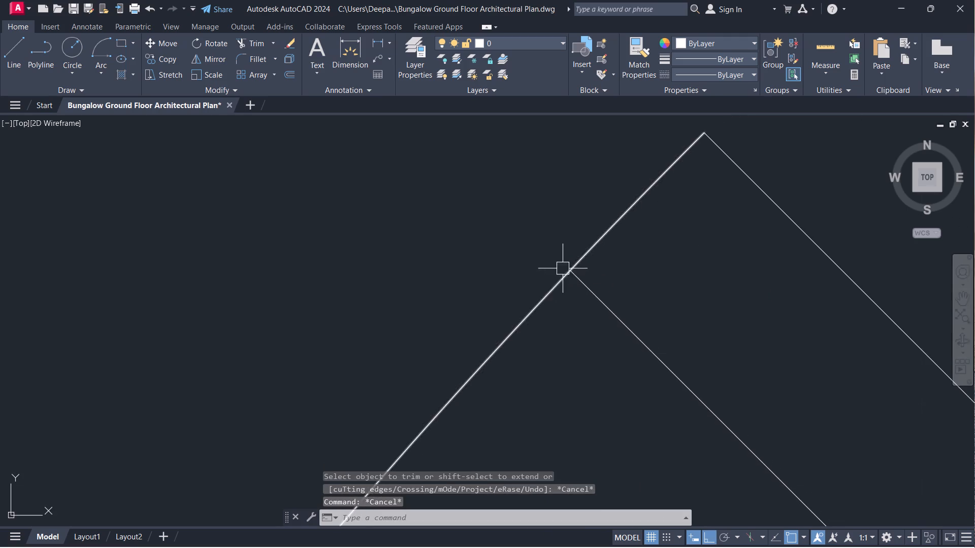
Draw a 3' door-leaf line at 135° from the notch corner on the northeast side of the same diagonal wall end.
scroll(572, 294, down, 6)
middle_drag(585, 315, 553, 184)
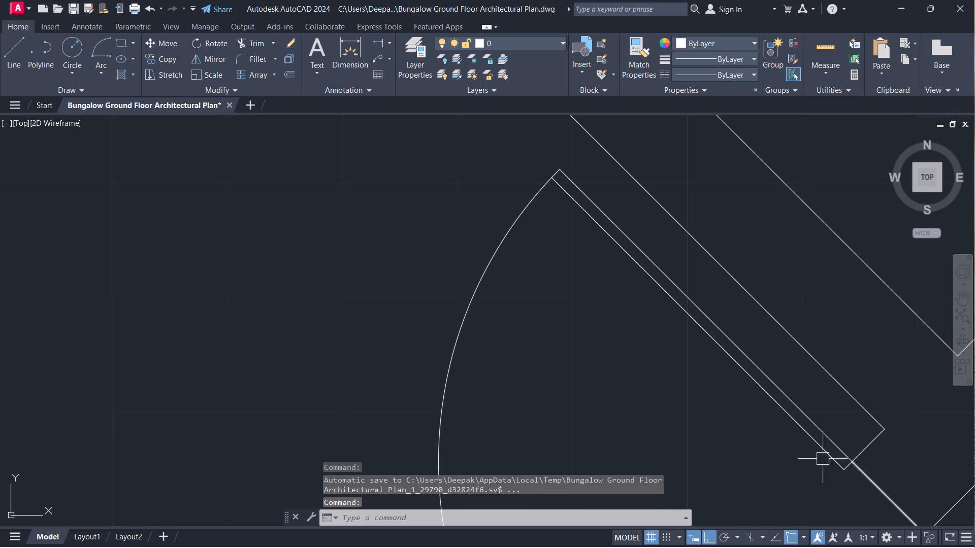
scroll(703, 388, down, 3)
middle_drag(721, 357, 543, 302)
text(l)
key(space)
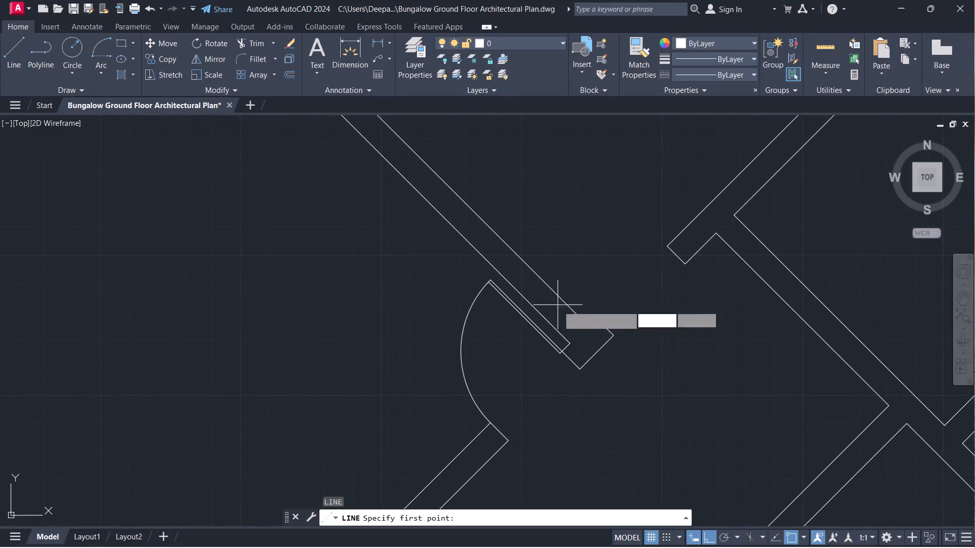
scroll(606, 342, up, 2)
click(576, 283)
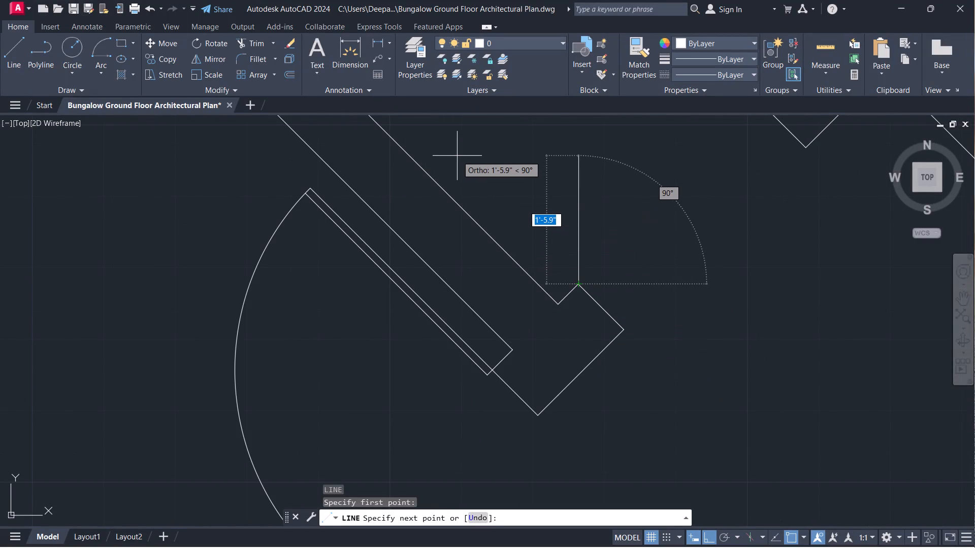
key(Tab)
text(135)
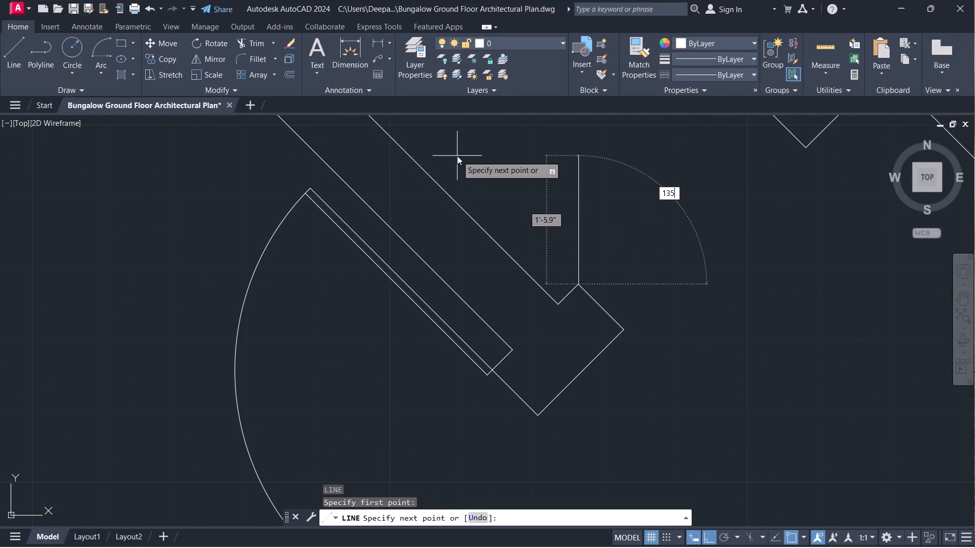
text(3')
key(Return)
key(Escape)
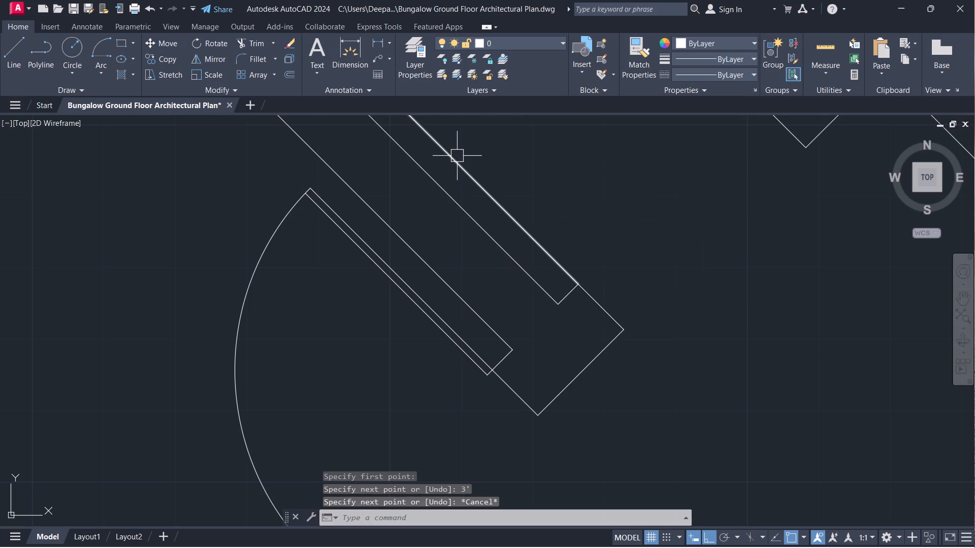
Offset the new 3' door-leaf line 1" to its northeast side.
text(O)
key(space)
key(1)
key(Return)
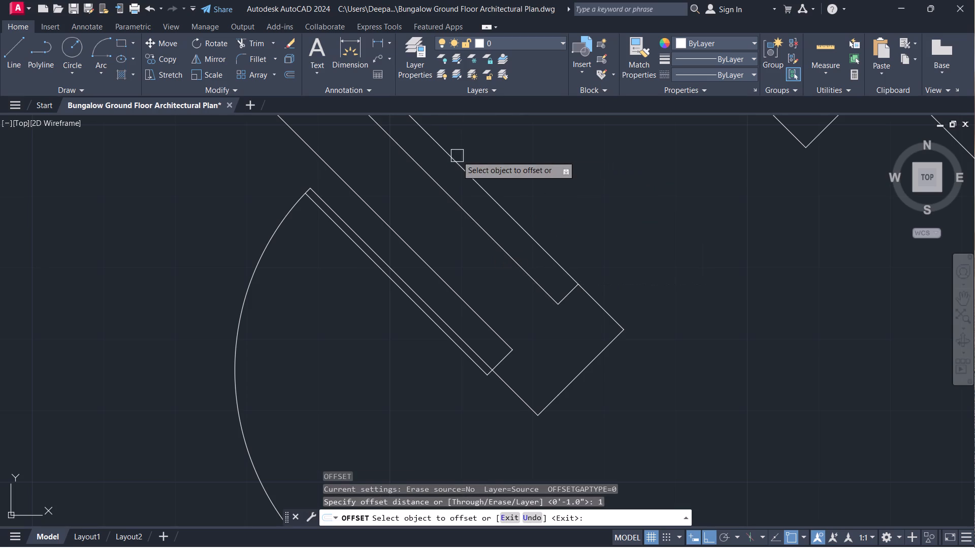
click(456, 155)
click(494, 141)
key(Escape)
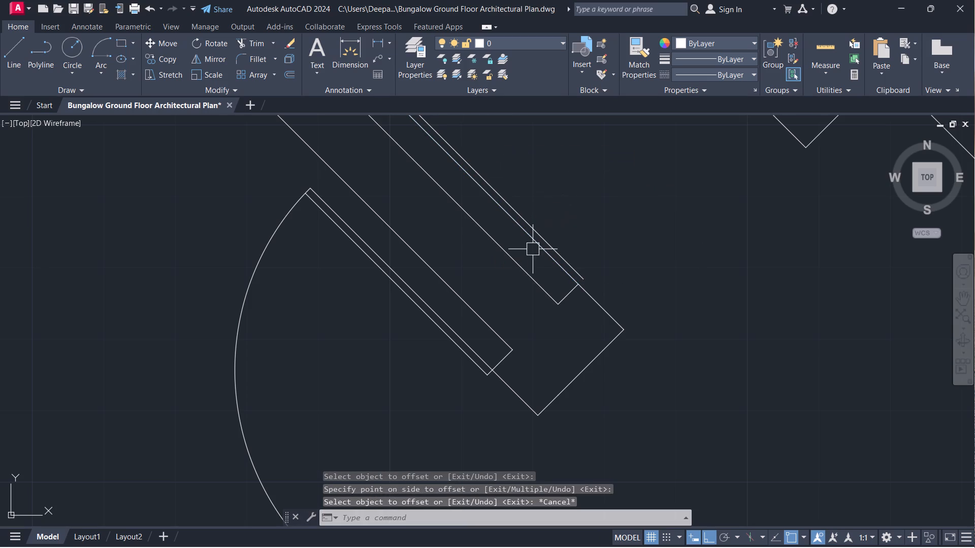
Close the jamb end of the northeast door leaf with a short line joining its two parallel lines.
key(l)
key(space)
scroll(590, 289, up, 3)
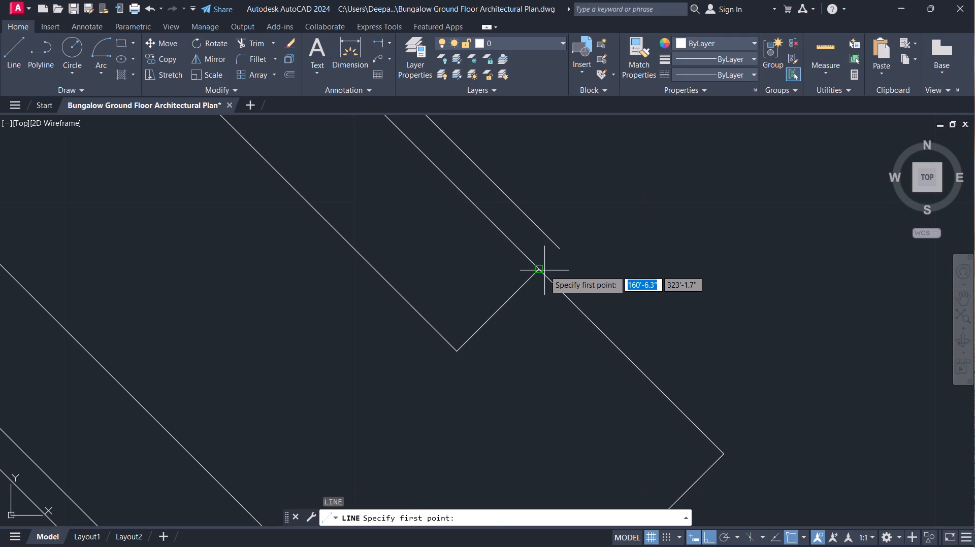
click(543, 270)
click(558, 250)
key(Escape)
Draw the northeast door's swing arc from the facing wall corner, centred on the hinge point, to the leaf's free end.
scroll(558, 249, down, 5)
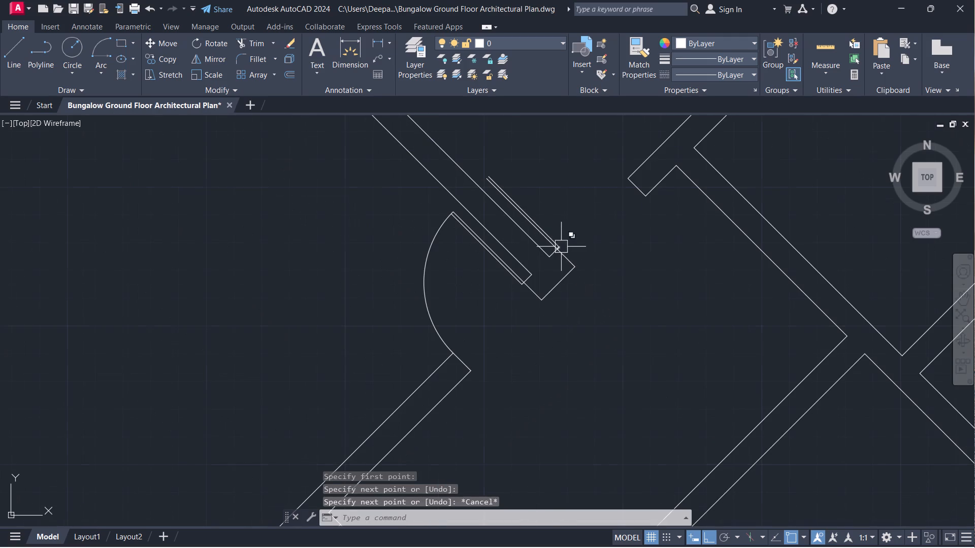
click(105, 44)
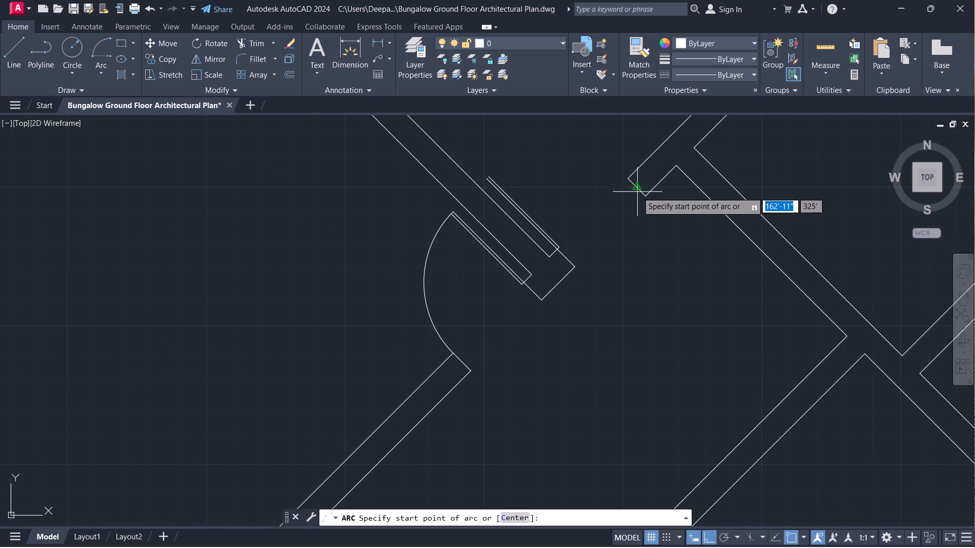
click(628, 175)
scroll(577, 236, up, 4)
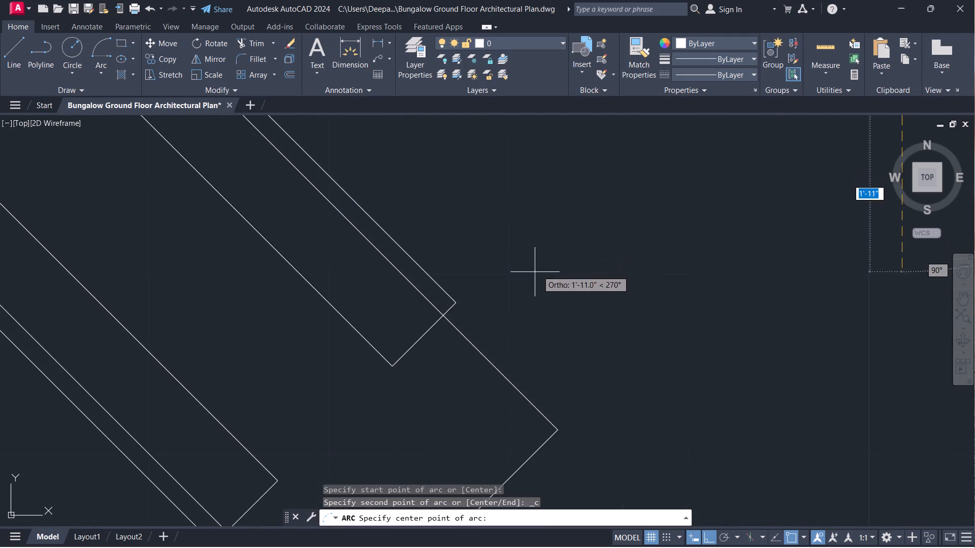
click(444, 316)
scroll(444, 241, down, 5)
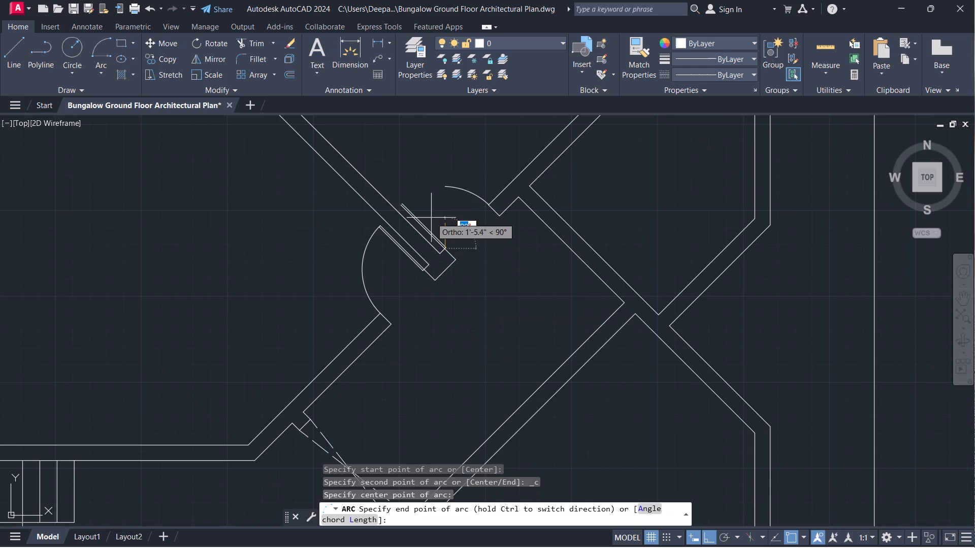
scroll(393, 201, up, 3)
click(410, 212)
key(Escape)
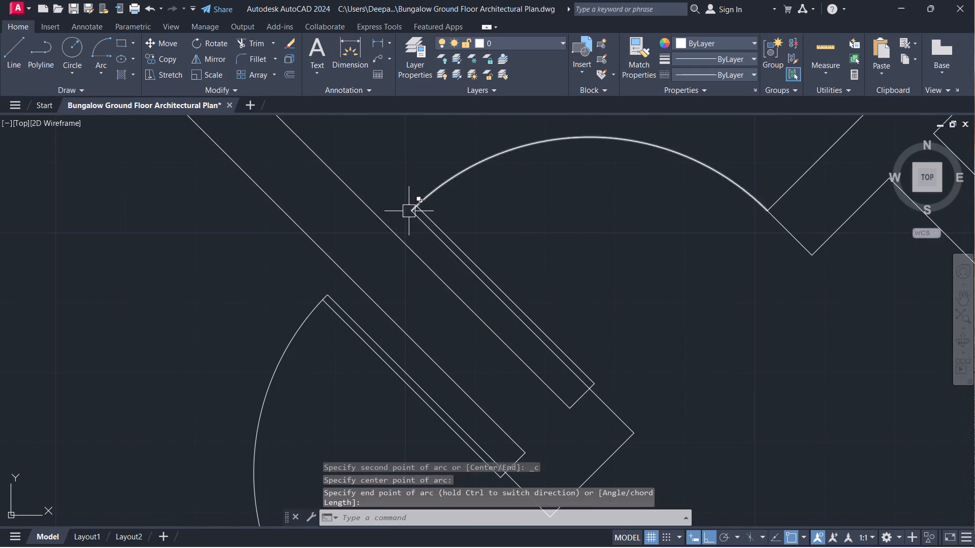
Trim the leaf line's overhang beyond the swing arc at the northeast door's free end.
scroll(408, 210, up, 8)
scroll(549, 184, up, 4)
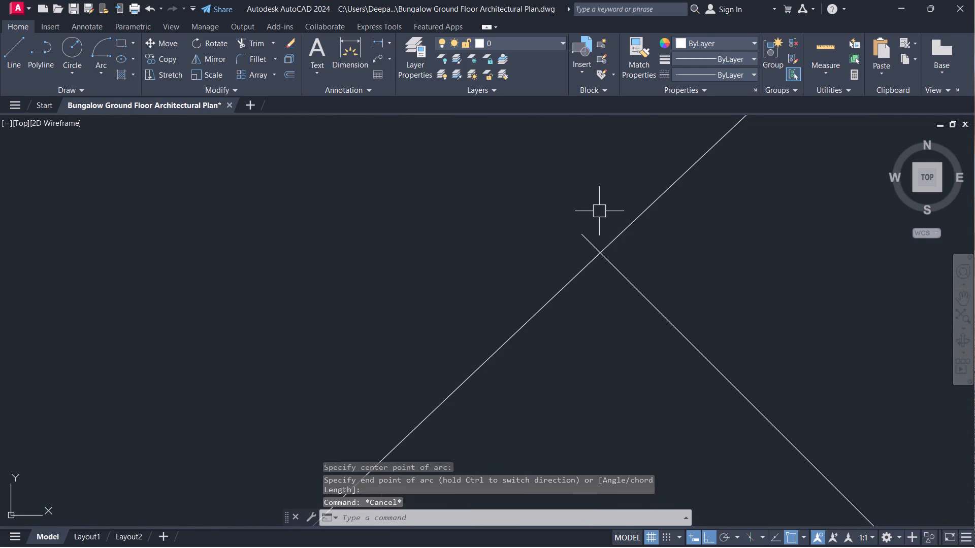
key(t)
key(r)
key(space)
drag(598, 225, 570, 258)
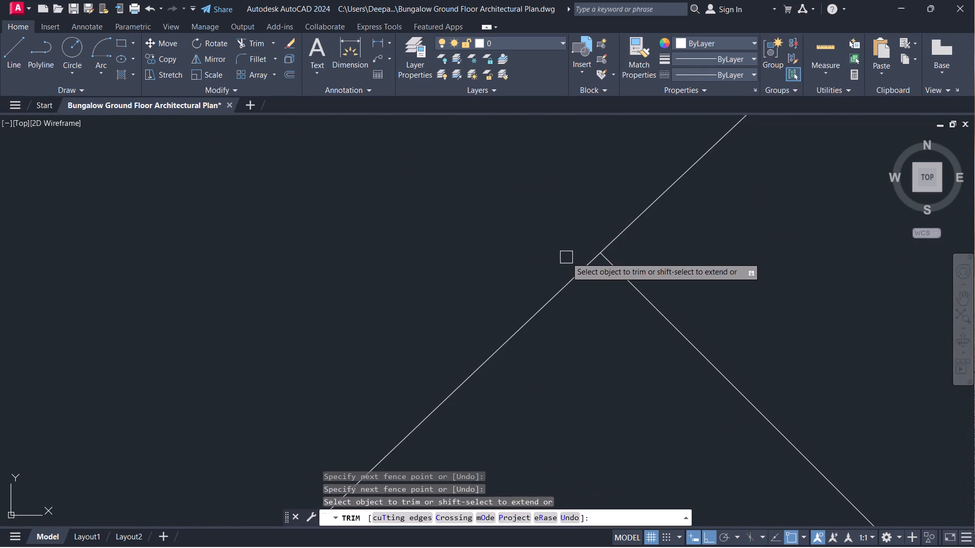
key(Escape)
Examine the overall ground floor plan around the two new doors and the neighbouring rooms.
scroll(559, 258, down, 9)
scroll(642, 275, down, 1)
scroll(640, 273, up, 1)
scroll(639, 273, down, 8)
middle_drag(696, 325, 681, 315)
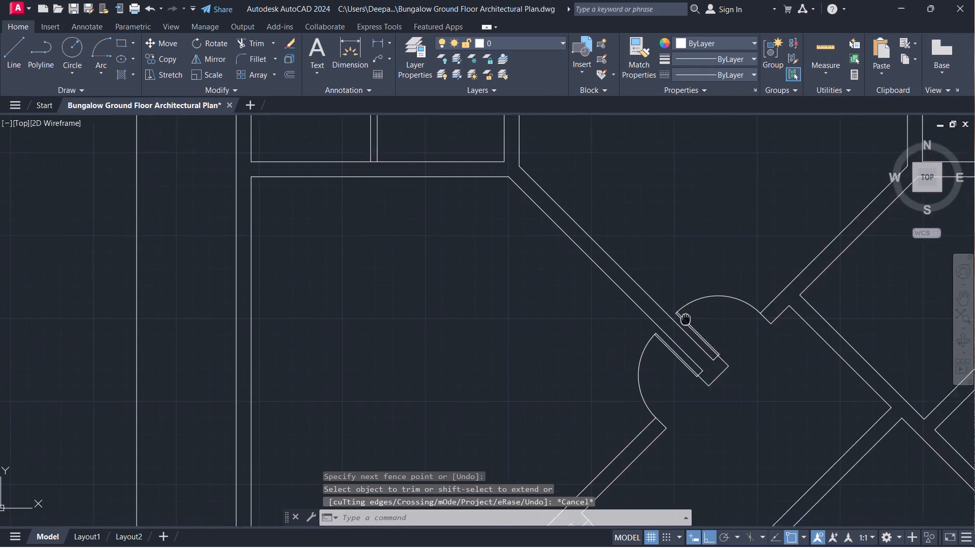
middle_drag(681, 315, 590, 226)
scroll(590, 226, down, 1)
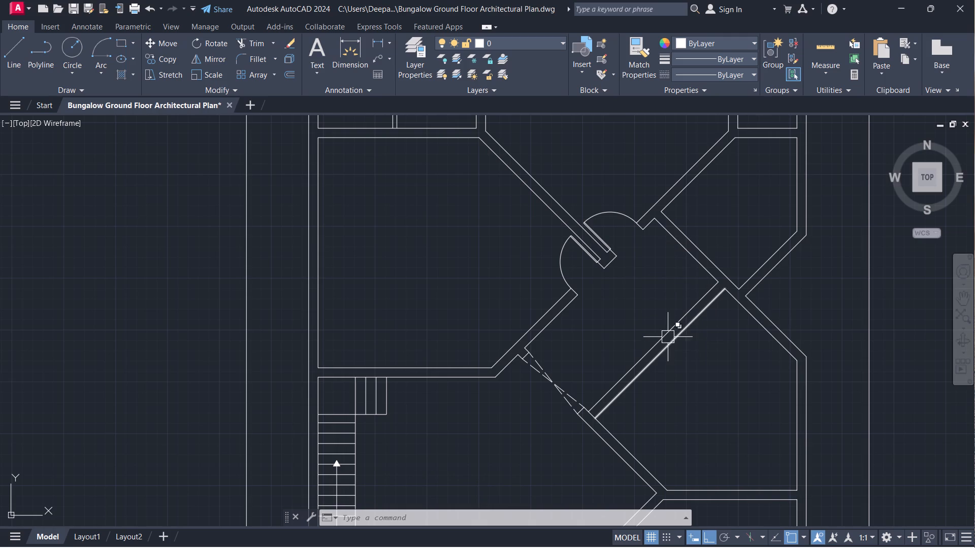
scroll(595, 309, down, 2)
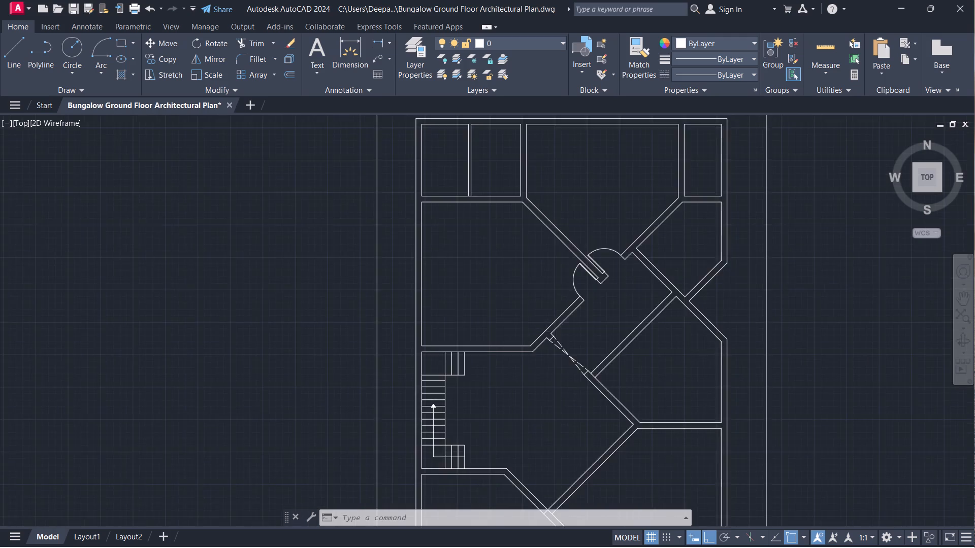
middle_drag(566, 327, 627, 258)
middle_click(627, 258)
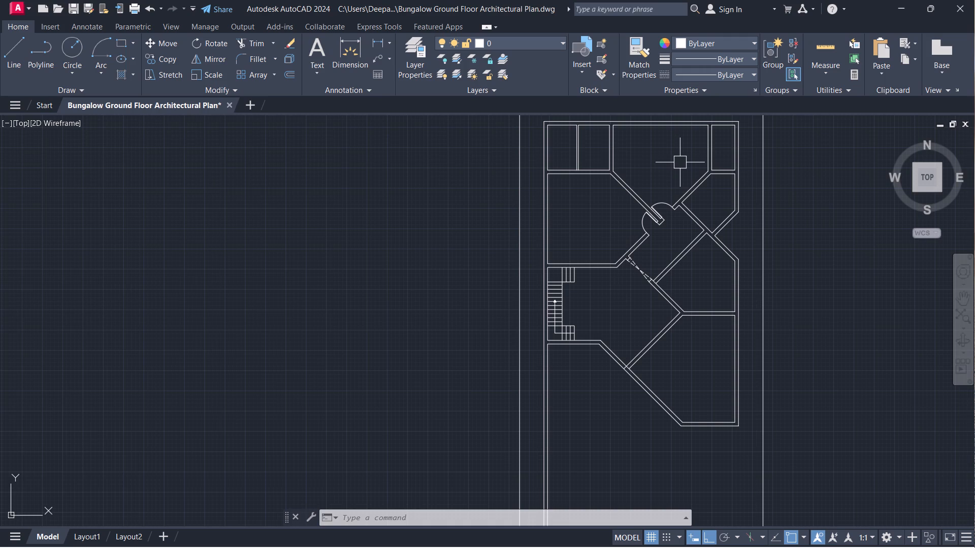
scroll(743, 139, up, 1)
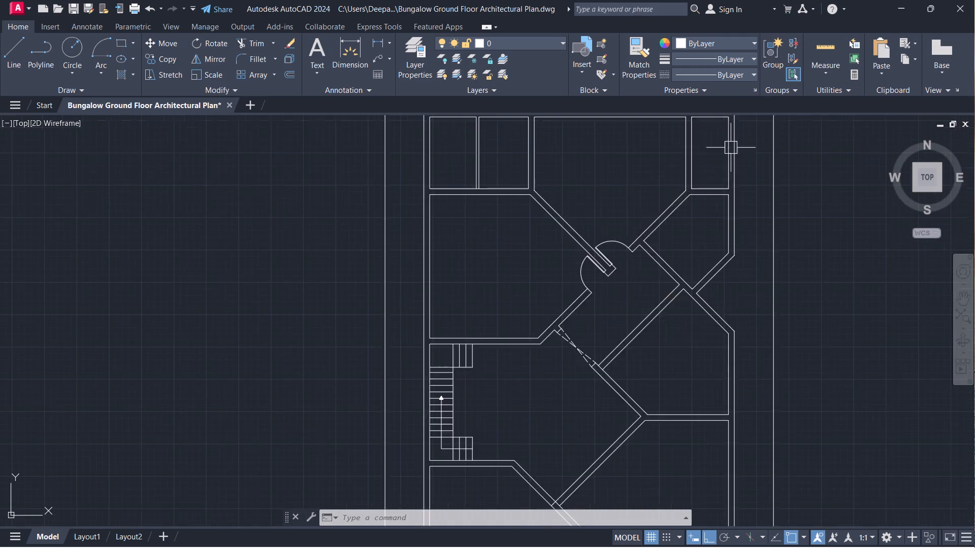
Draw a horizontal line across the west wall of the small northeast corner room at its midpoint and trim it to the wall thickness.
scroll(729, 150, up, 2)
text(L)
key(space)
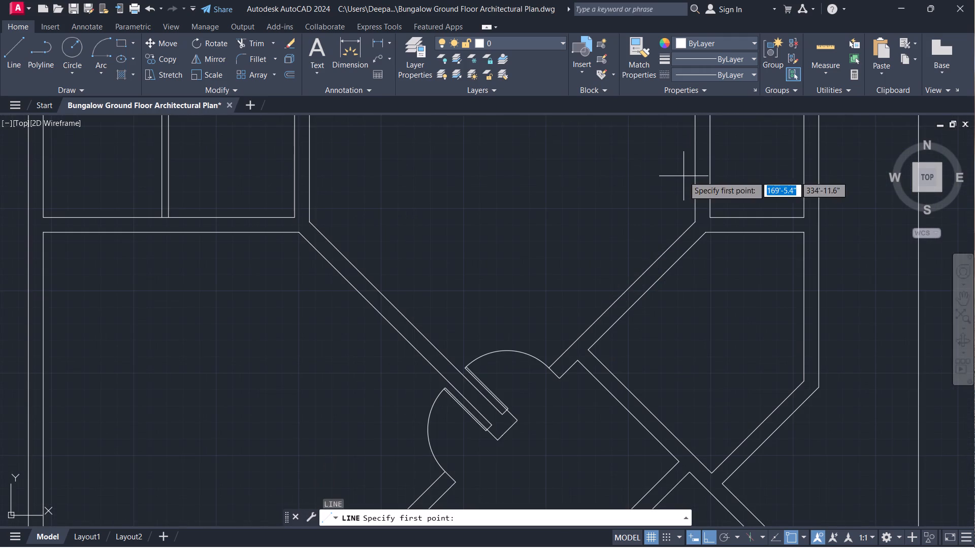
middle_drag(677, 278, 674, 381)
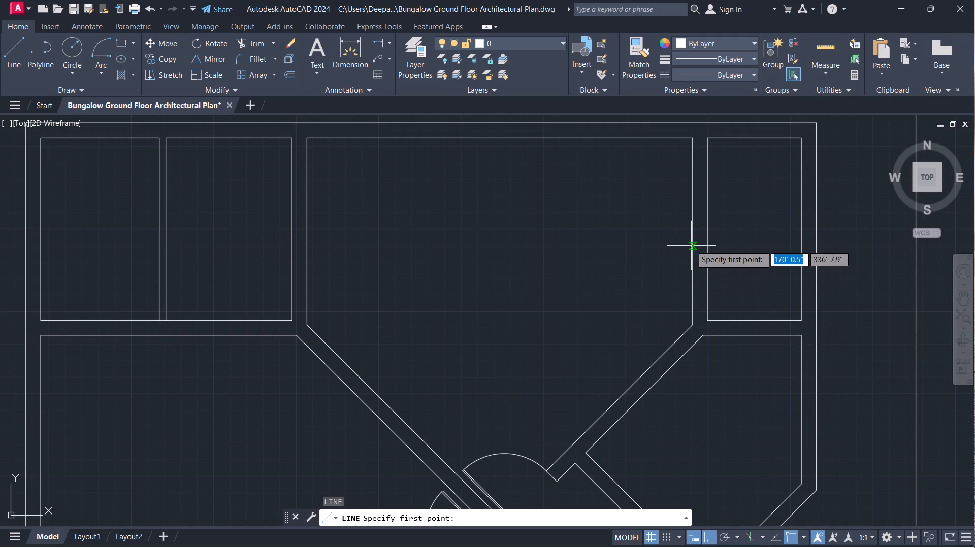
click(710, 226)
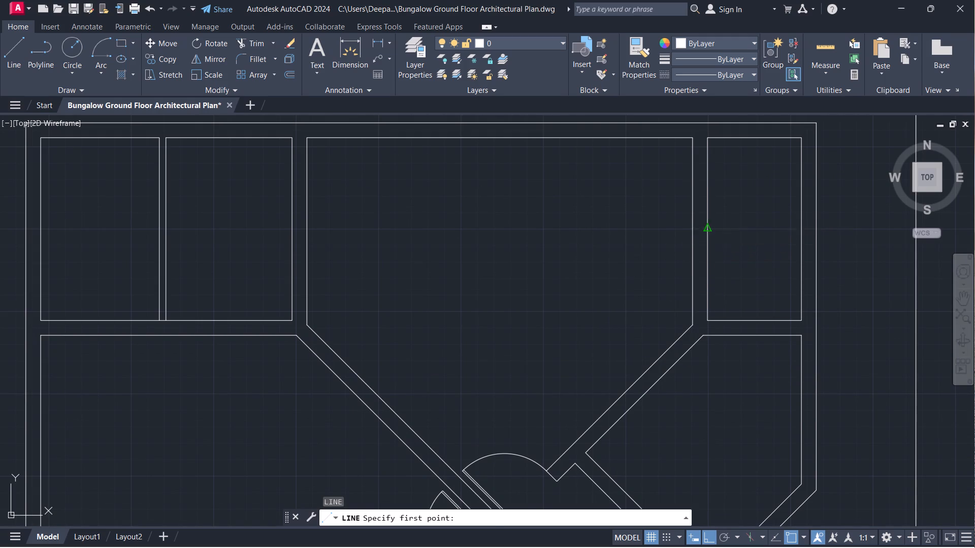
click(651, 228)
key(Escape)
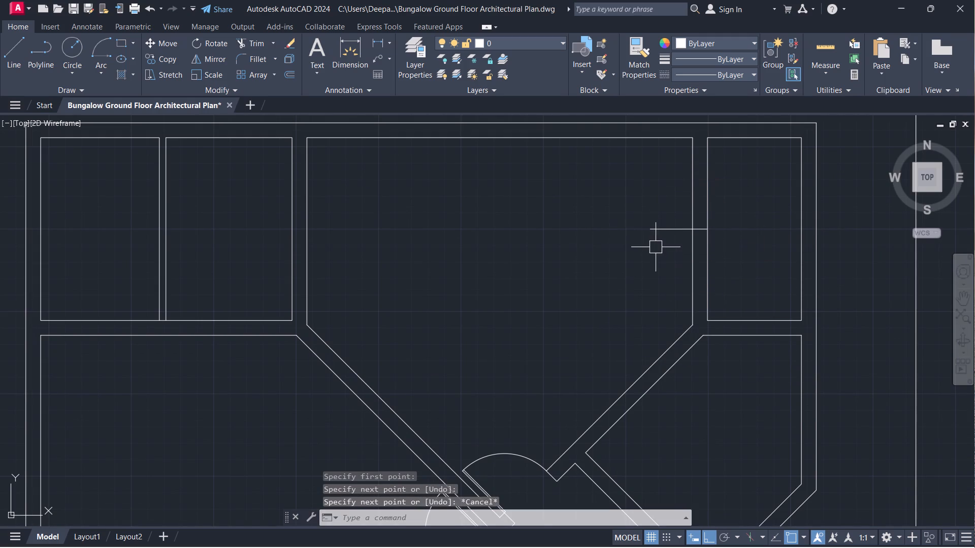
text(TR)
key(space)
click(671, 251)
click(654, 196)
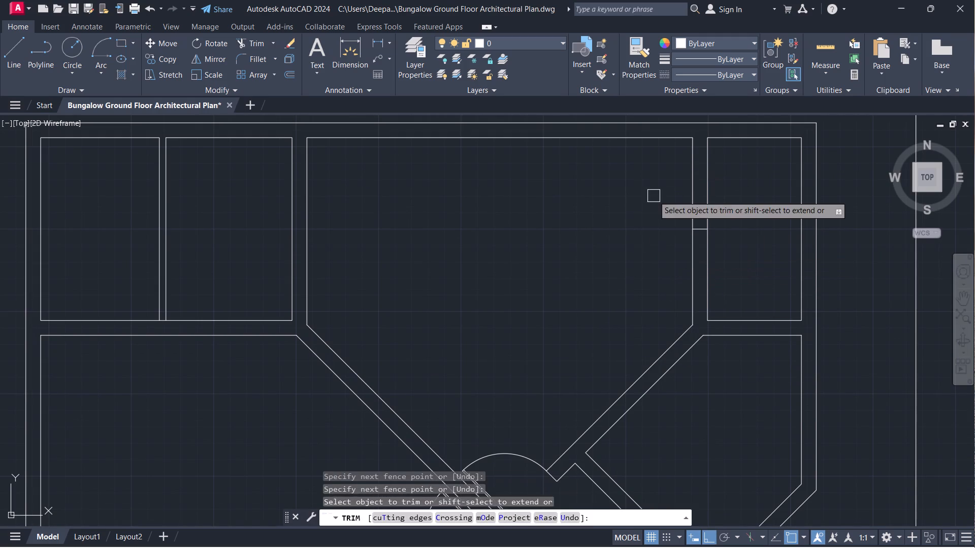
key(Escape)
Offset the short line across the corner room's west wall by 1'6" both upward and downward.
text(O)
key(space)
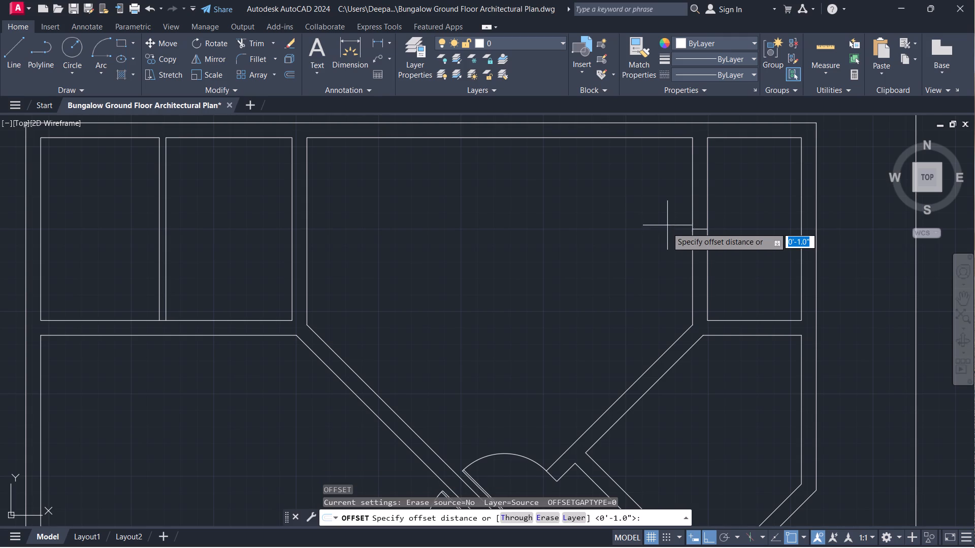
text(1'6)
key(Return)
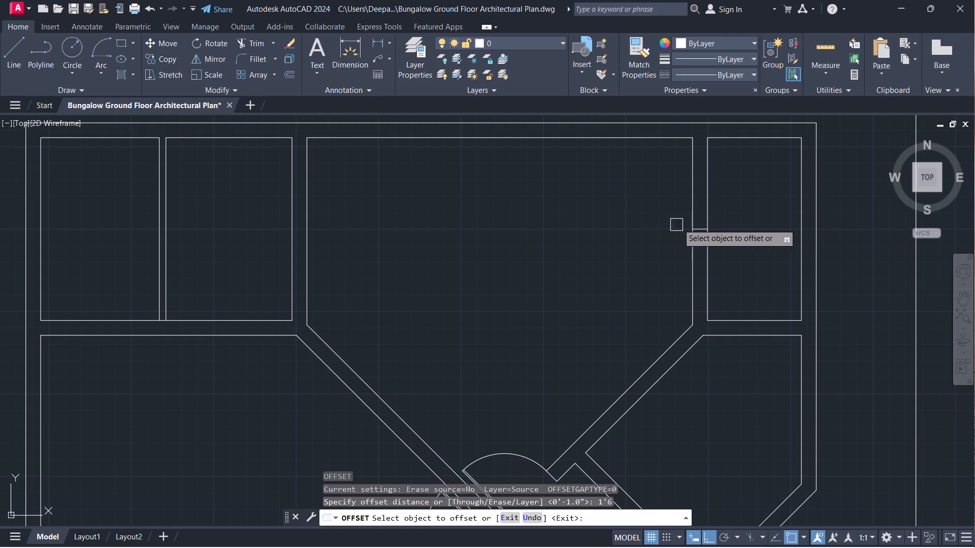
scroll(693, 233, up, 2)
click(709, 226)
click(709, 186)
click(716, 218)
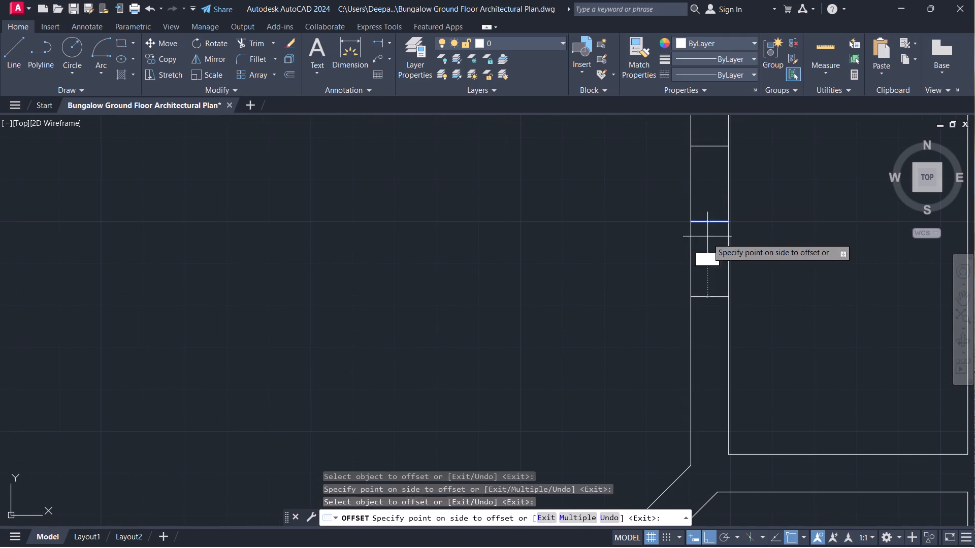
click(707, 242)
key(Escape)
Delete the middle line between the two offset jamb lines in the corner room's west wall.
click(707, 242)
click(699, 215)
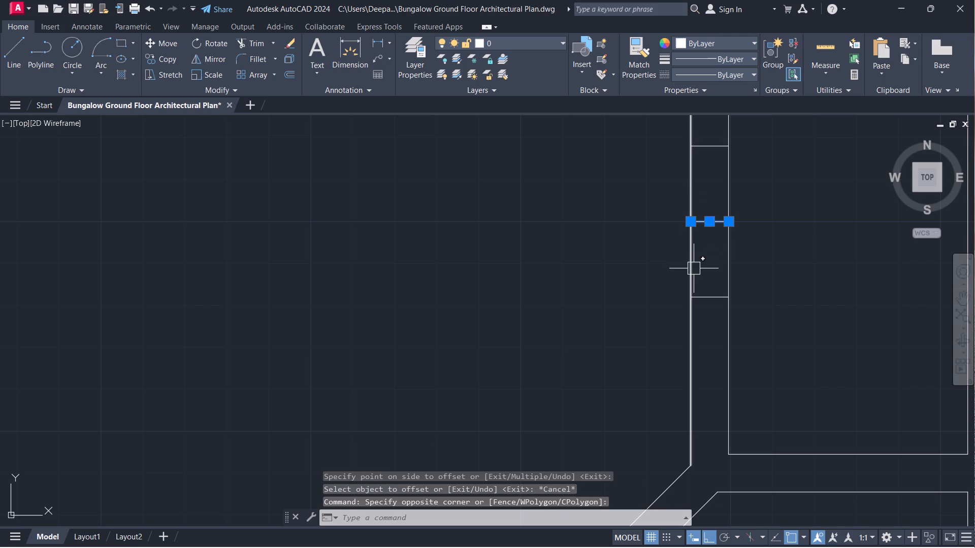
key(Delete)
Trim both wall faces between the two jamb lines to open the corner room's doorway.
key(t)
key(r)
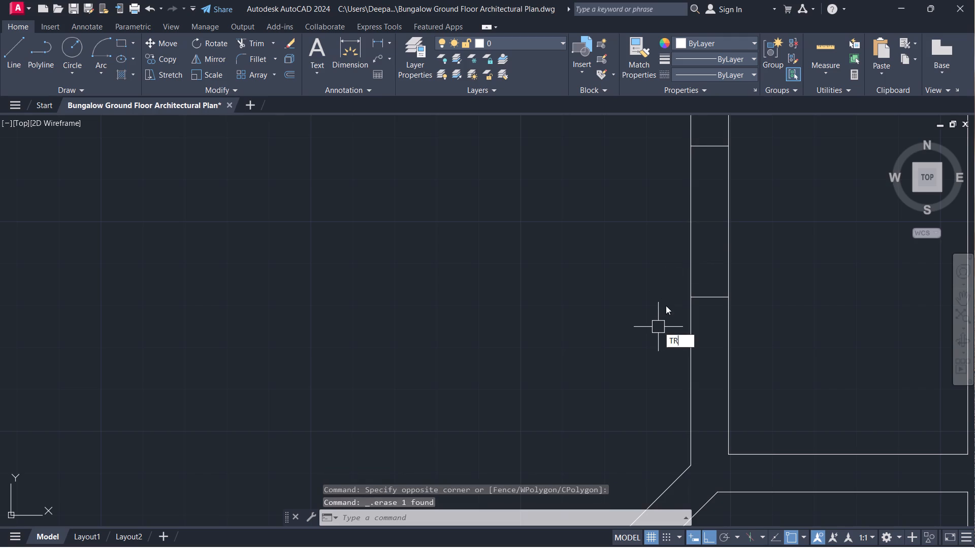
key(space)
drag(758, 239, 637, 241)
key(Escape)
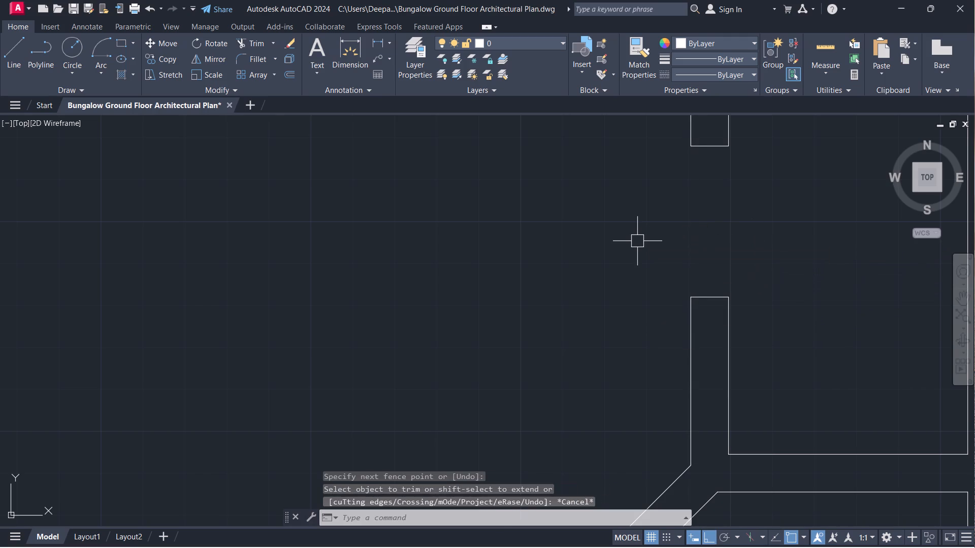
Draw a 3' horizontal door leaf line from the upper jamb's inner corner into the northeast corner room.
text(L)
key(space)
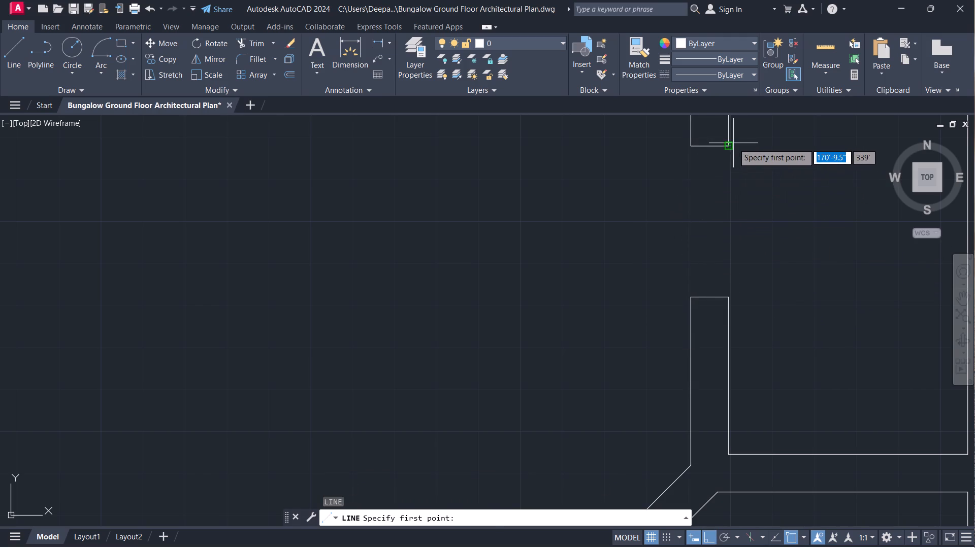
click(733, 143)
text(3')
key(Return)
key(Escape)
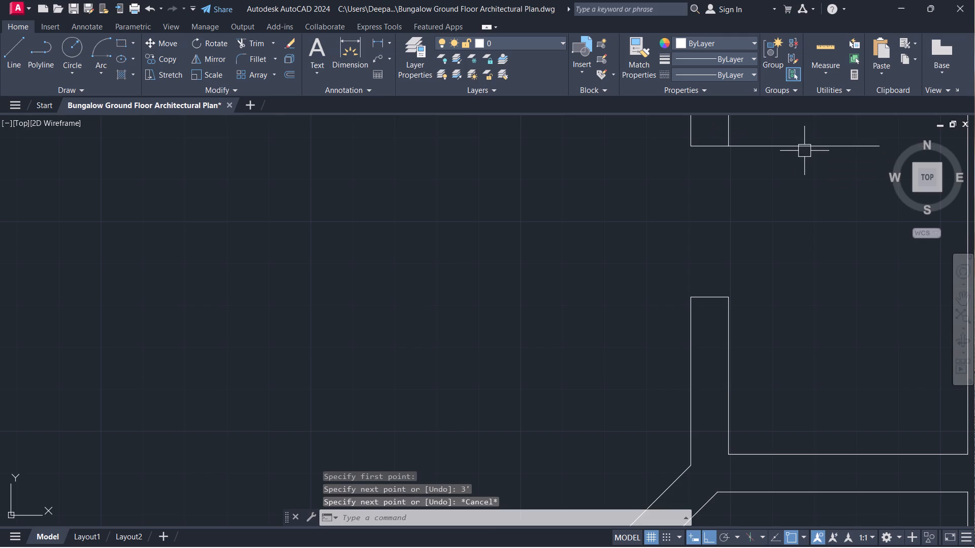
Offset the corner room's door leaf line 1" downward to give the leaf its thickness.
text(O 1)
key(Return)
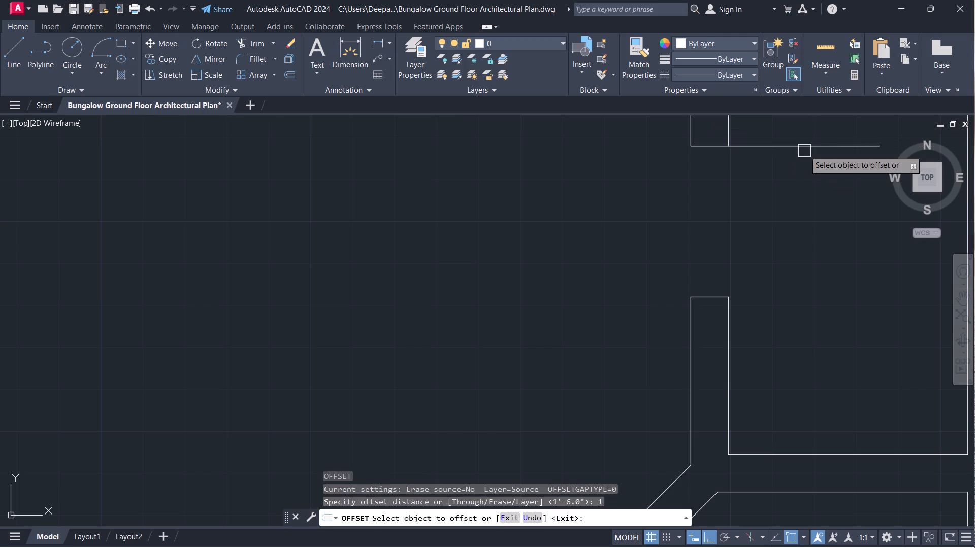
click(847, 153)
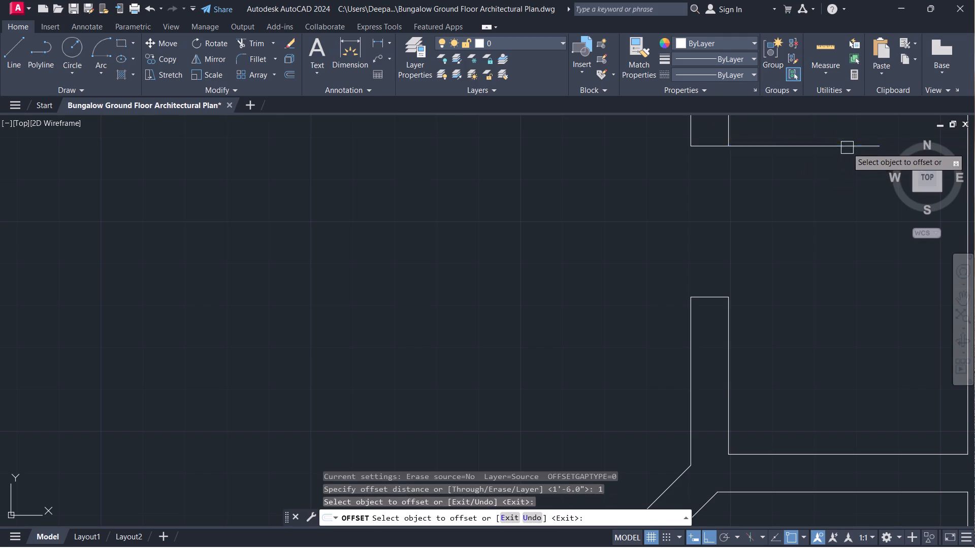
click(847, 148)
click(845, 176)
key(Escape)
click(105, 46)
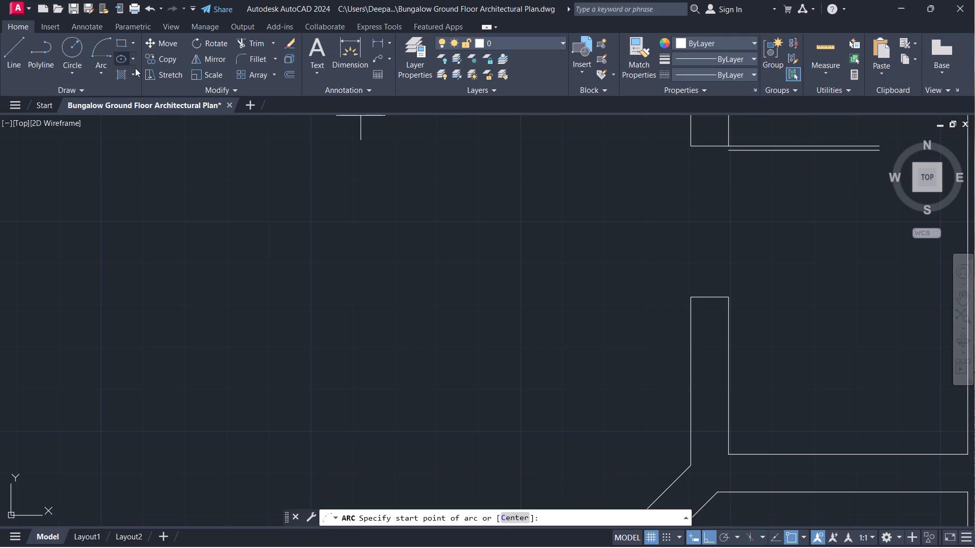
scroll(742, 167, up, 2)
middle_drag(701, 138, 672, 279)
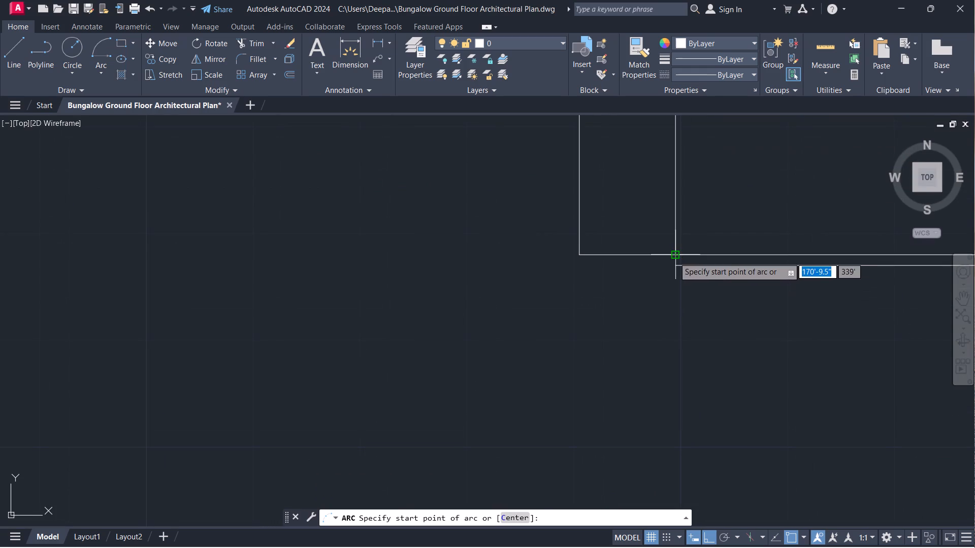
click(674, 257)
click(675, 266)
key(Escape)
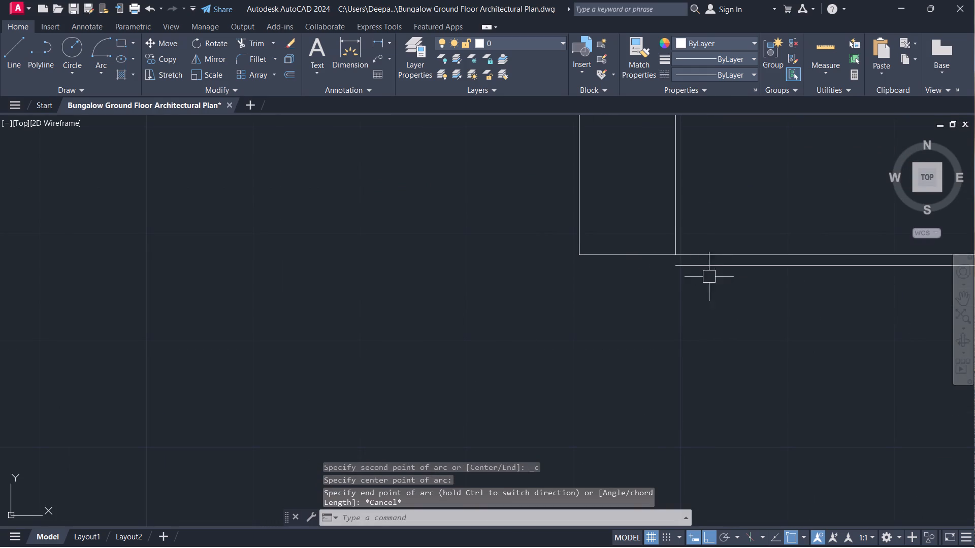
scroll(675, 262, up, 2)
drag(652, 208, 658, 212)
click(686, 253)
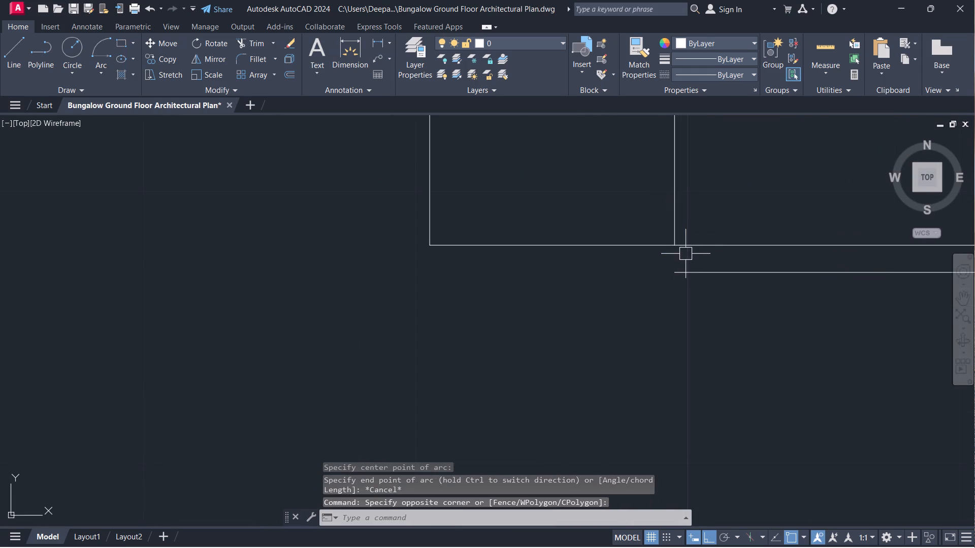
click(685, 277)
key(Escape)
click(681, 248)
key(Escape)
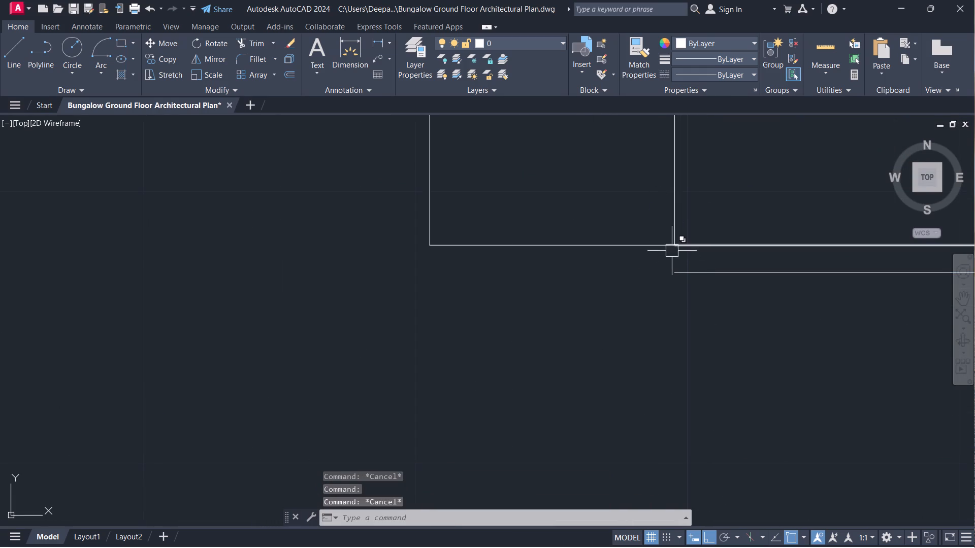
Close the hinge end of the corner room's door leaf with a short line joining its two parallel lines.
key(l)
key(space)
click(674, 242)
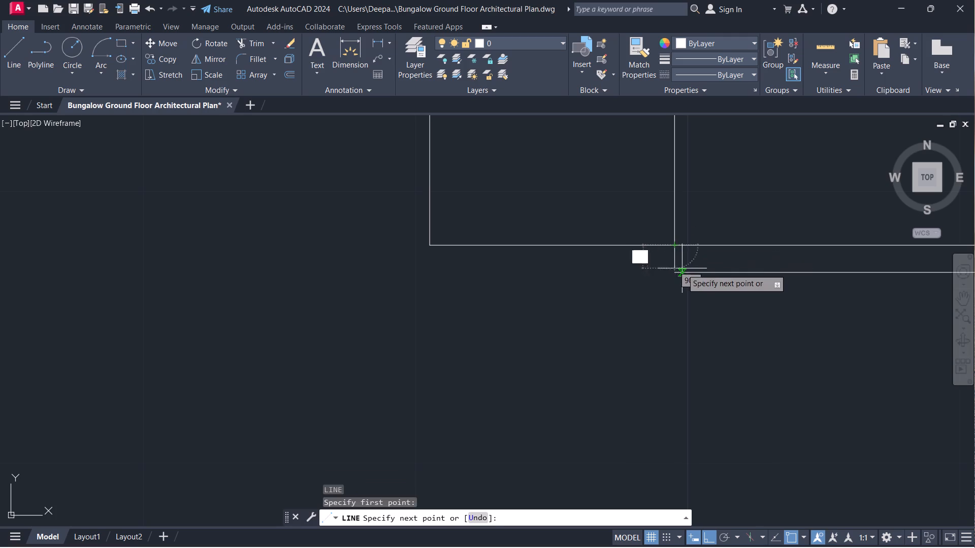
click(677, 272)
key(Escape)
Draw the corner room door's swing arc from the lower jamb's inner corner, centred on the hinge point, to the leaf's free end.
scroll(700, 288, down, 4)
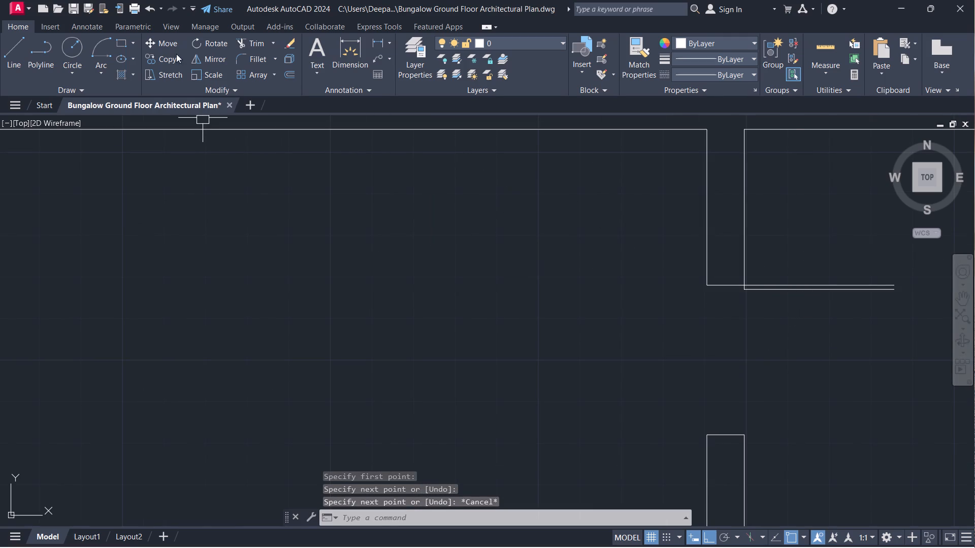
click(100, 56)
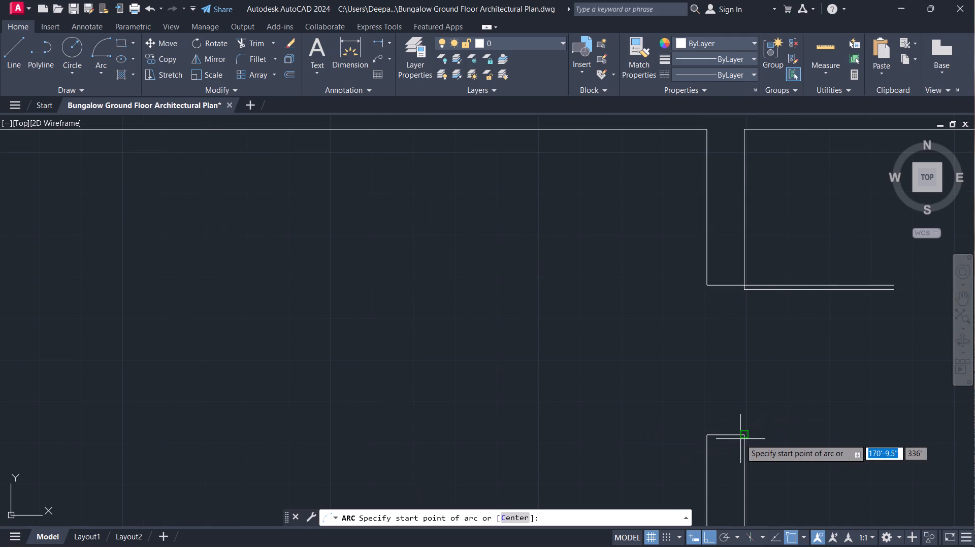
click(740, 439)
scroll(743, 340, up, 2)
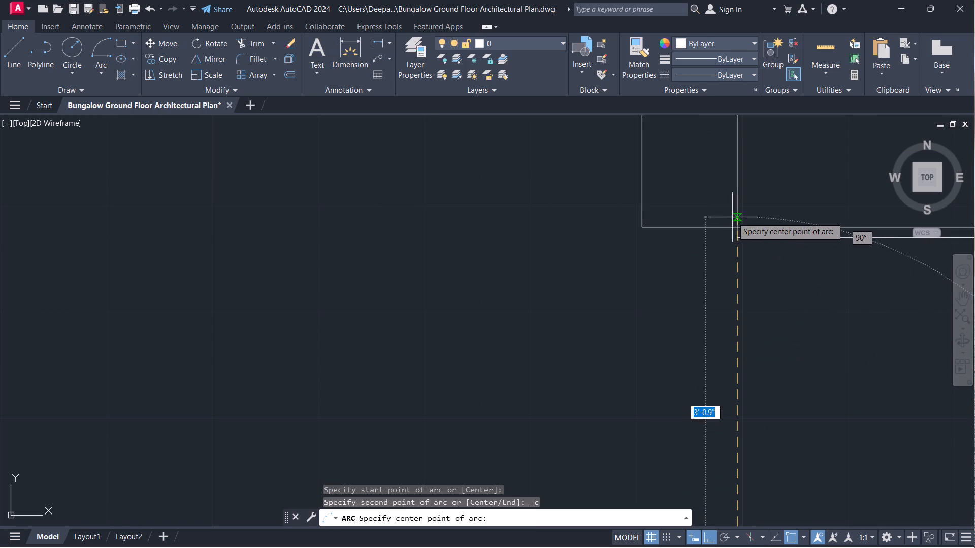
click(735, 226)
scroll(799, 297, down, 4)
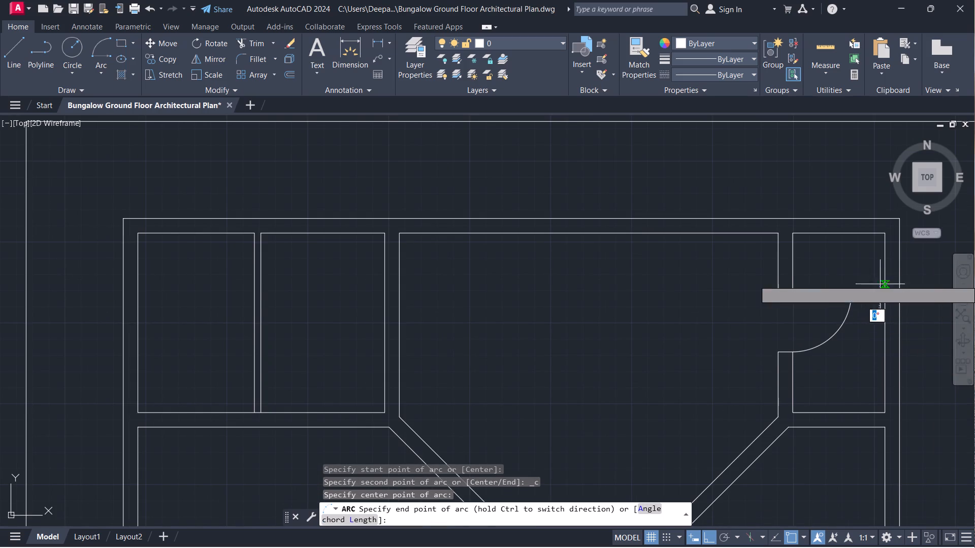
click(860, 286)
key(Escape)
Trim the lower leaf line's overhang beyond the swing arc at the corner room door's free end.
scroll(857, 296, up, 5)
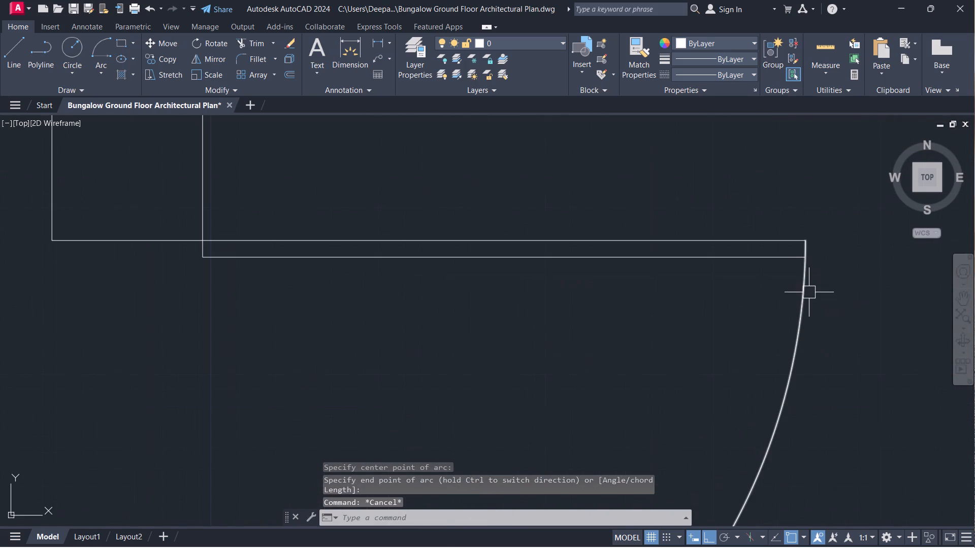
scroll(809, 292, up, 4)
middle_drag(790, 285, 445, 374)
scroll(474, 214, up, 3)
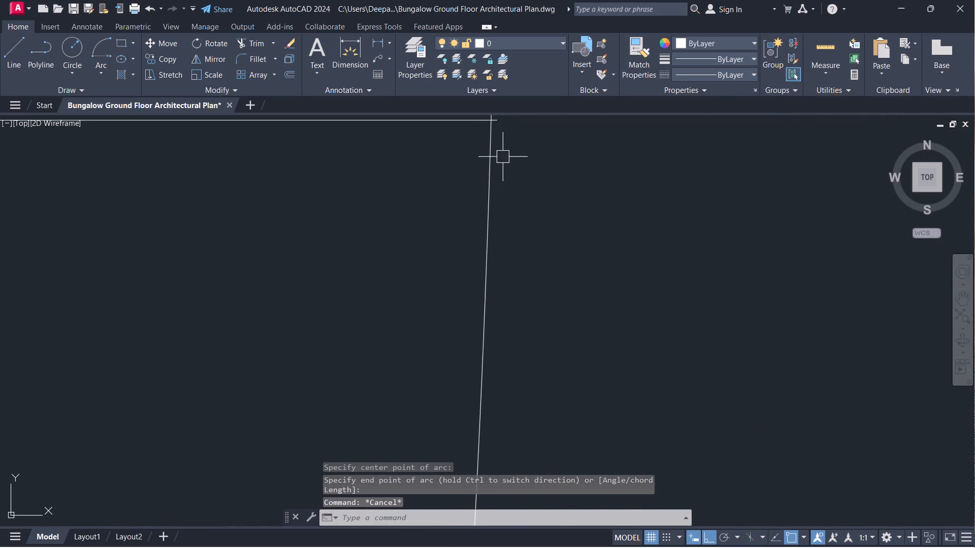
middle_drag(504, 155, 573, 324)
scroll(567, 287, up, 2)
text(TR)
key(space)
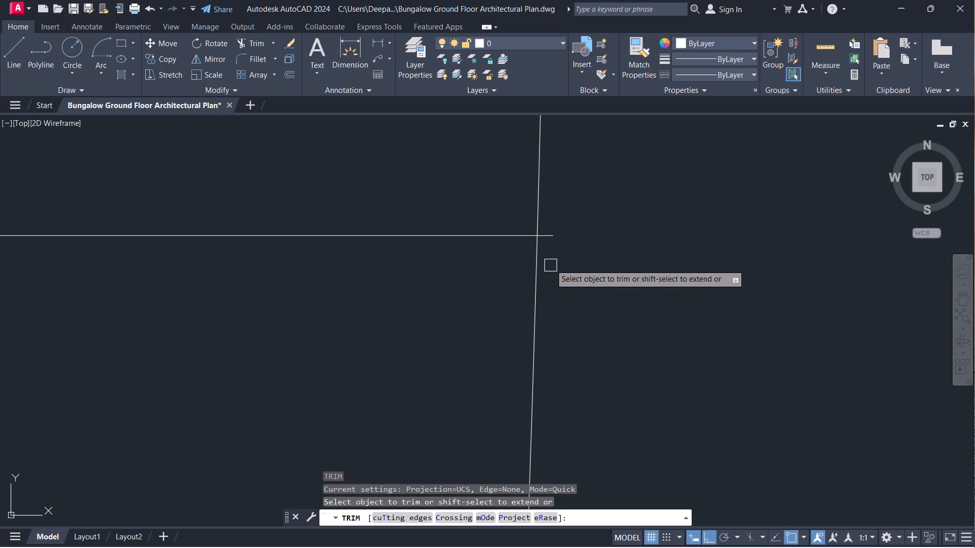
click(548, 234)
key(Escape)
Offset the northeast face of the diagonal wall bounding the room below the corner room by 4" into that room.
scroll(508, 296, down, 13)
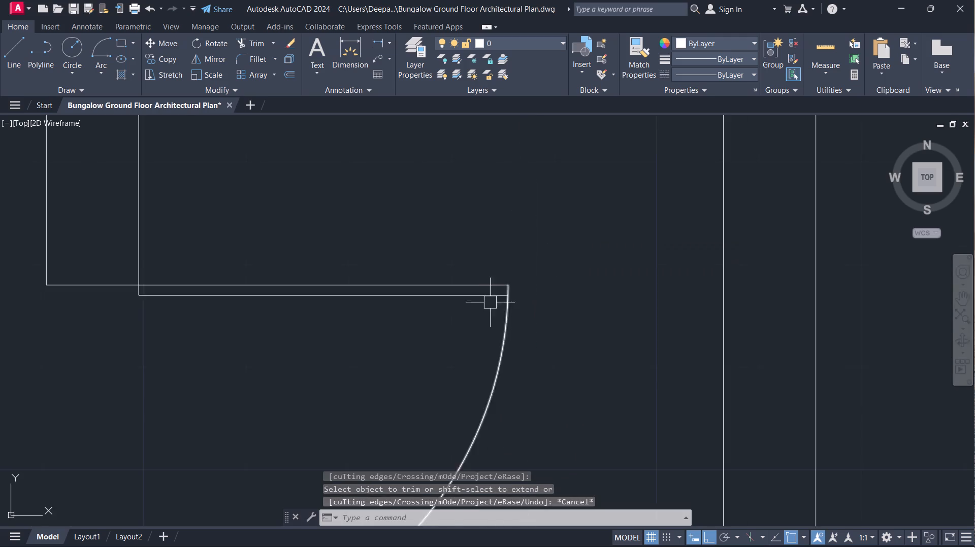
scroll(420, 316, down, 4)
middle_drag(390, 336, 593, 258)
scroll(601, 256, down, 3)
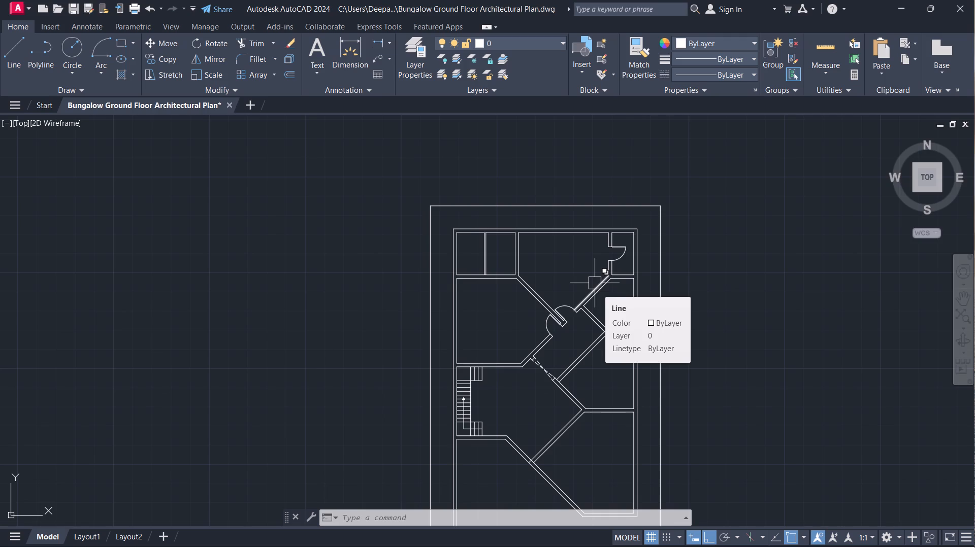
scroll(699, 372, up, 1)
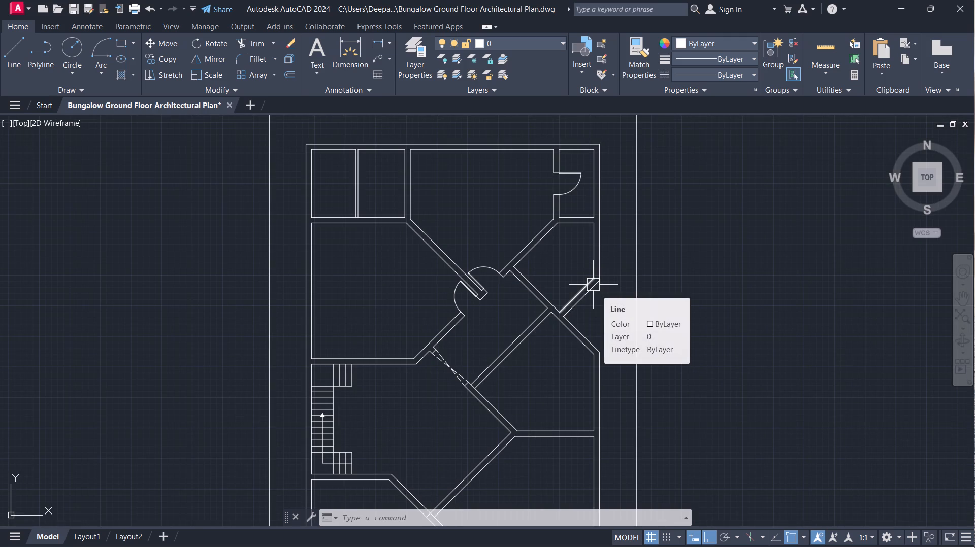
text(O)
key(space)
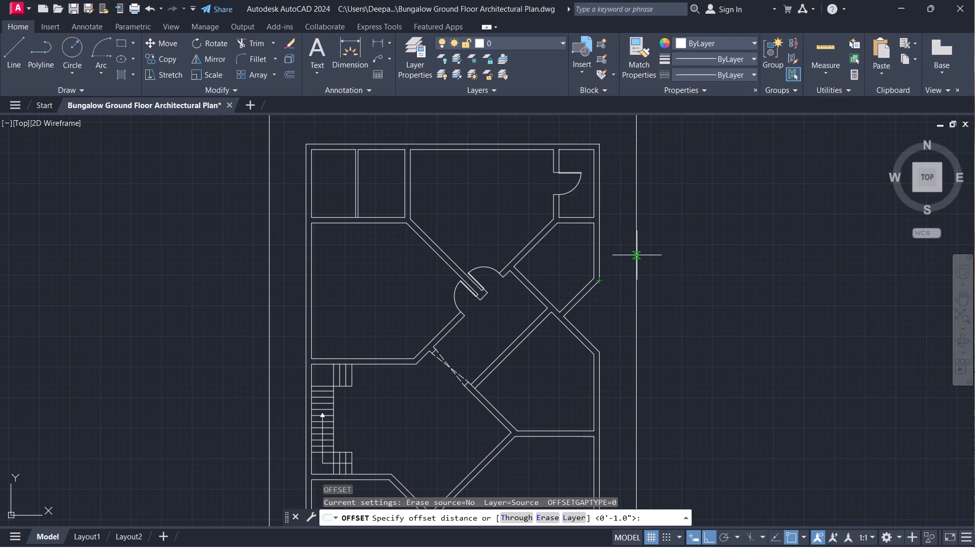
key(4)
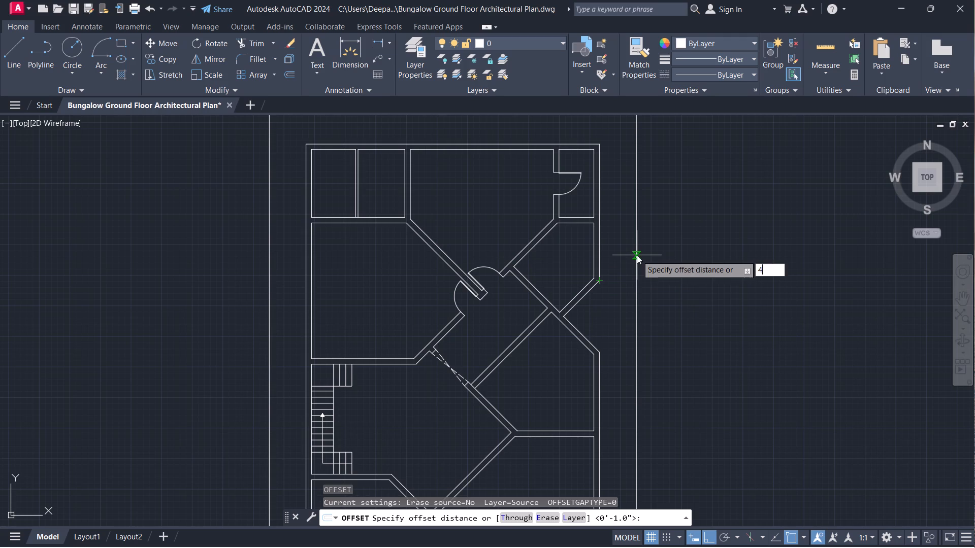
key(Return)
scroll(607, 266, up, 1)
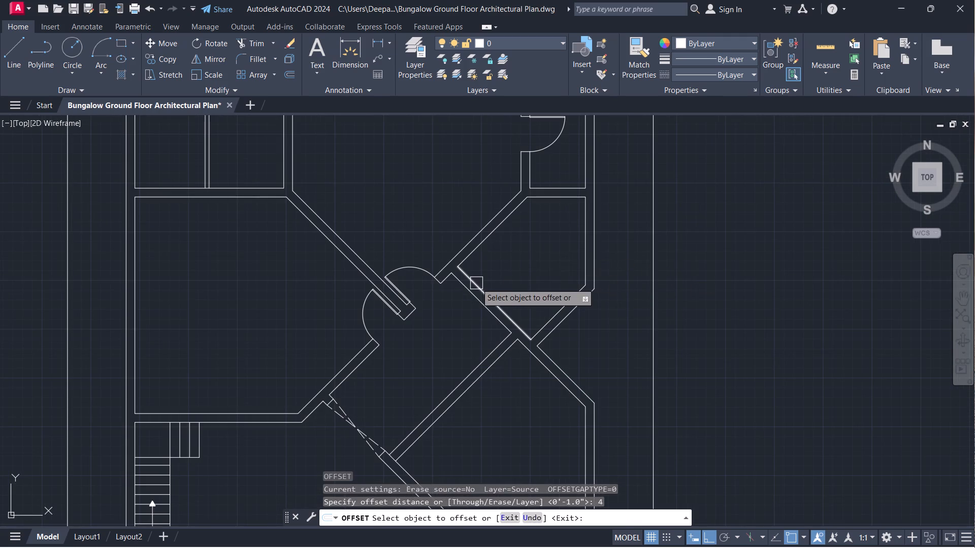
click(481, 286)
click(507, 269)
key(Escape)
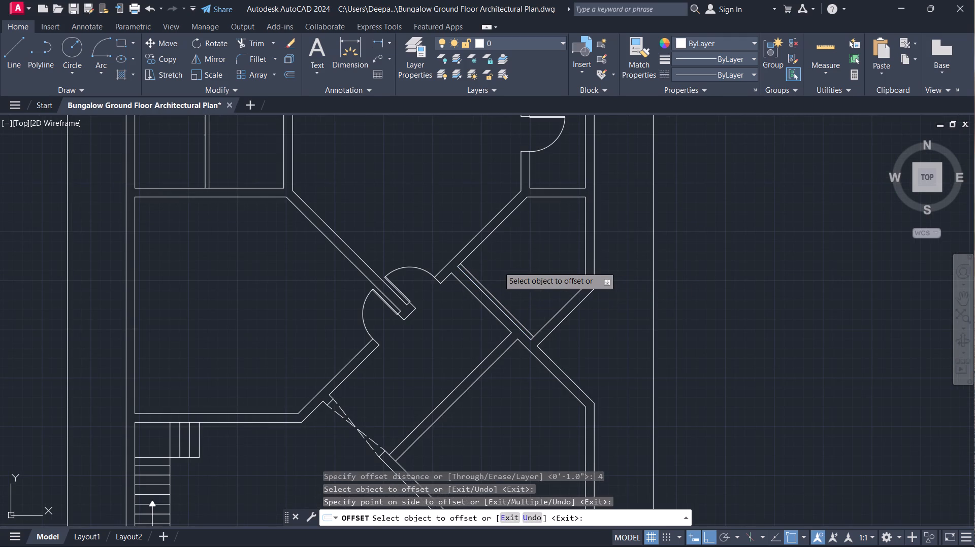
Extend the 4" offset line across the adjoining diagonal wall and trim its run inside the room, leaving a door jamb line.
text(EX)
key(space)
scroll(479, 264, up, 3)
click(425, 279)
key(Escape)
text(TR)
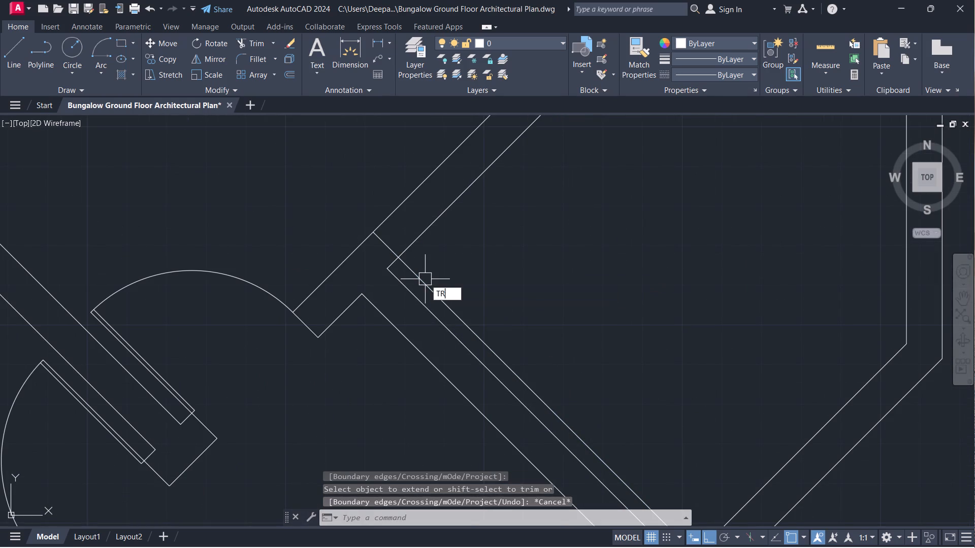
key(space)
click(425, 279)
key(Escape)
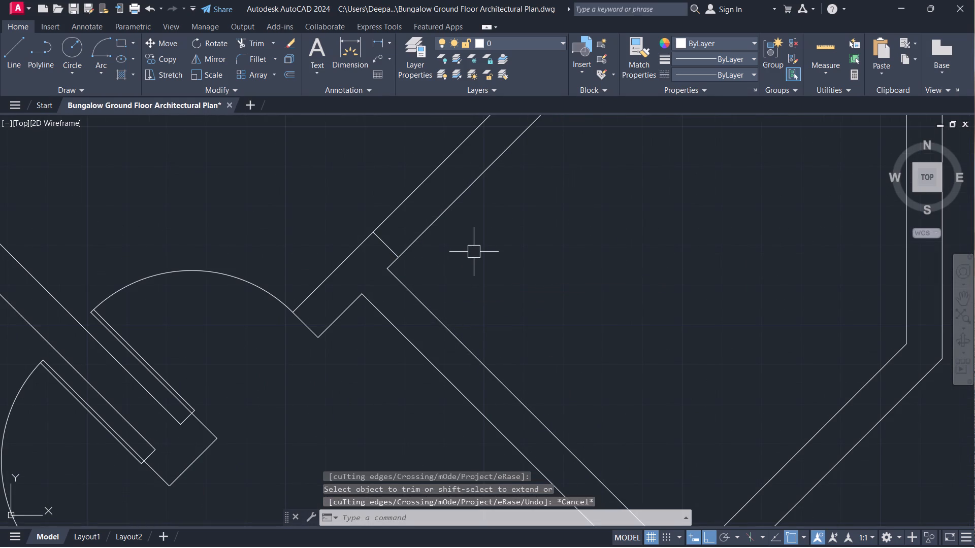
Offset the new jamb line 3' northeast along the diagonal wall to mark the other side of the doorway.
text(O)
key(space)
text(3')
key(Return)
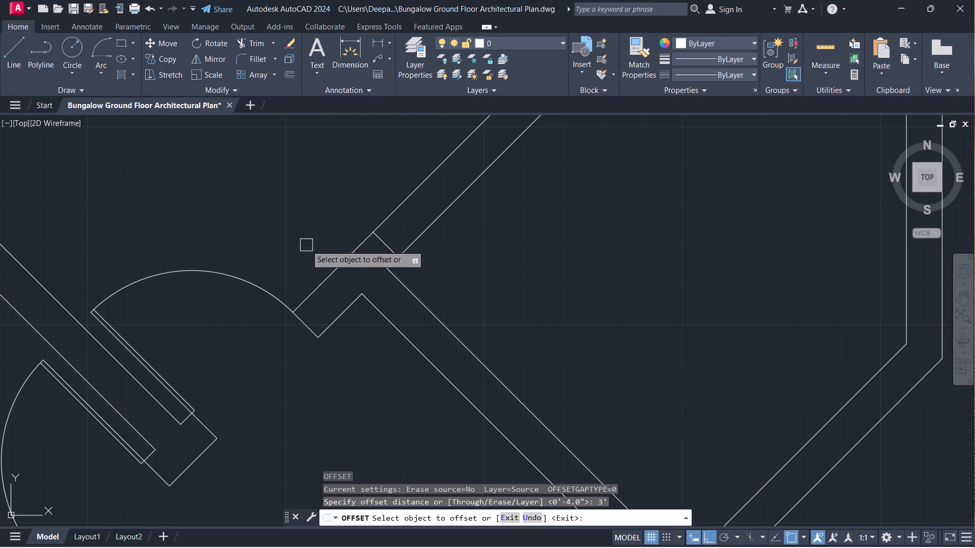
double_click(385, 240)
click(409, 226)
key(Escape)
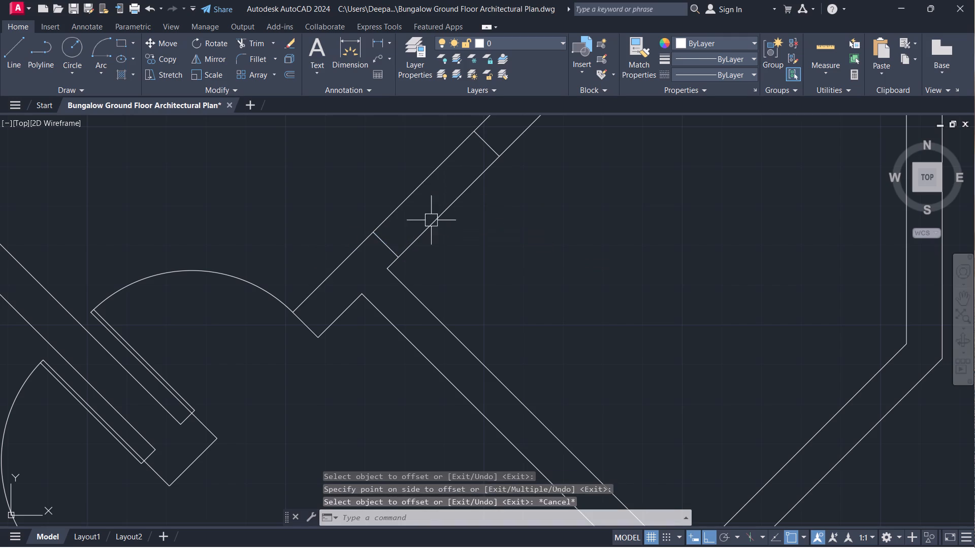
Trim both diagonal wall lines between the two jamb lines to open the doorway.
text(TR)
key(space)
drag(460, 231, 348, 149)
scroll(425, 209, down, 1)
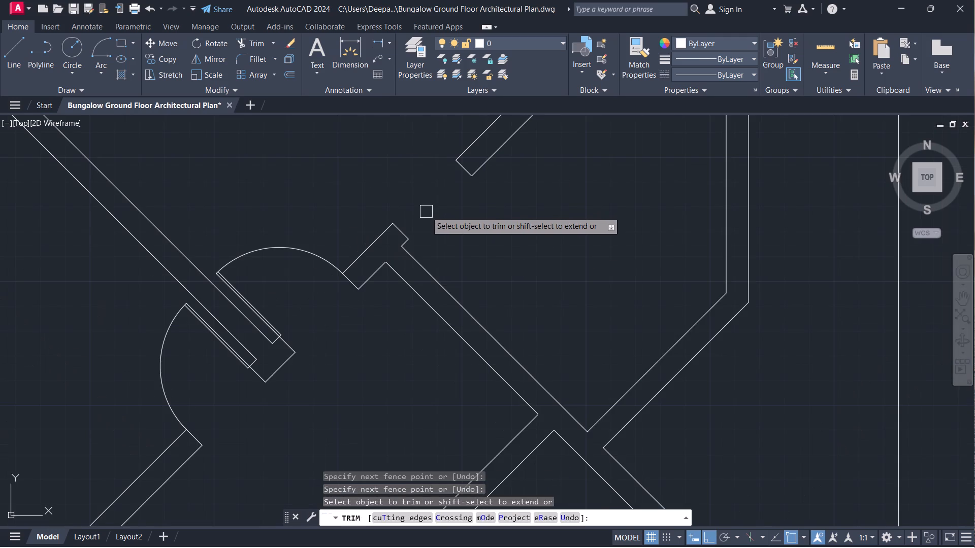
key(Escape)
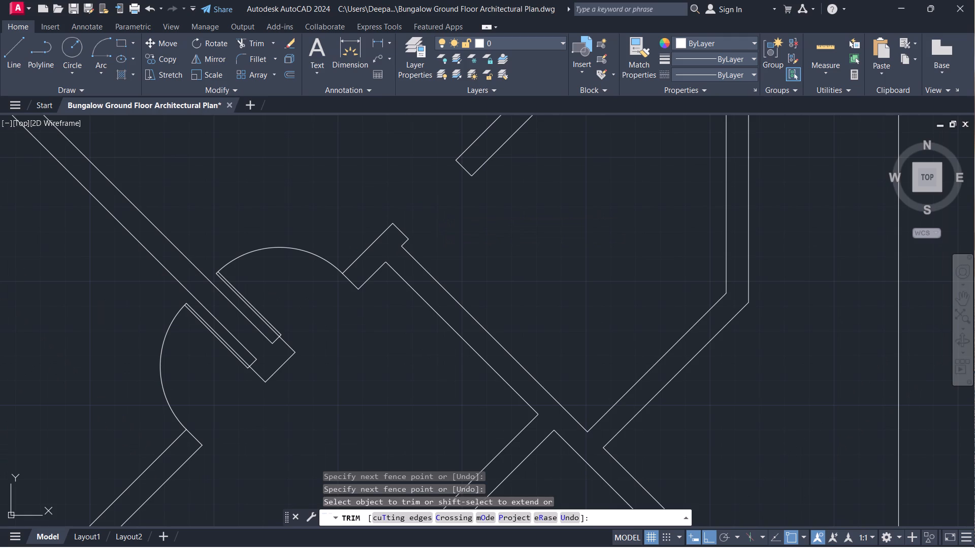
Draw a 3' door leaf line at -45° from the lower jamb's room-side corner, running southeast into the room.
text(L)
key(space)
scroll(411, 219, up, 1)
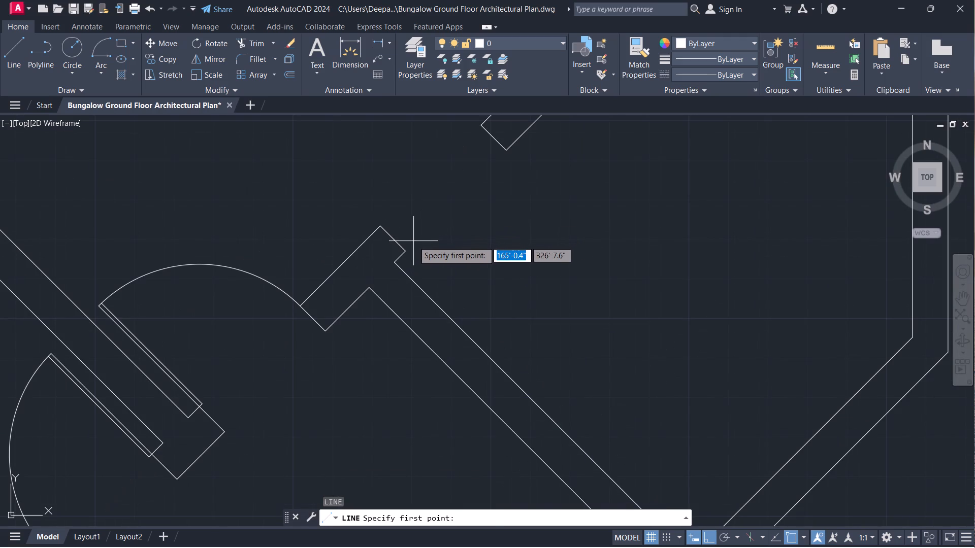
click(411, 246)
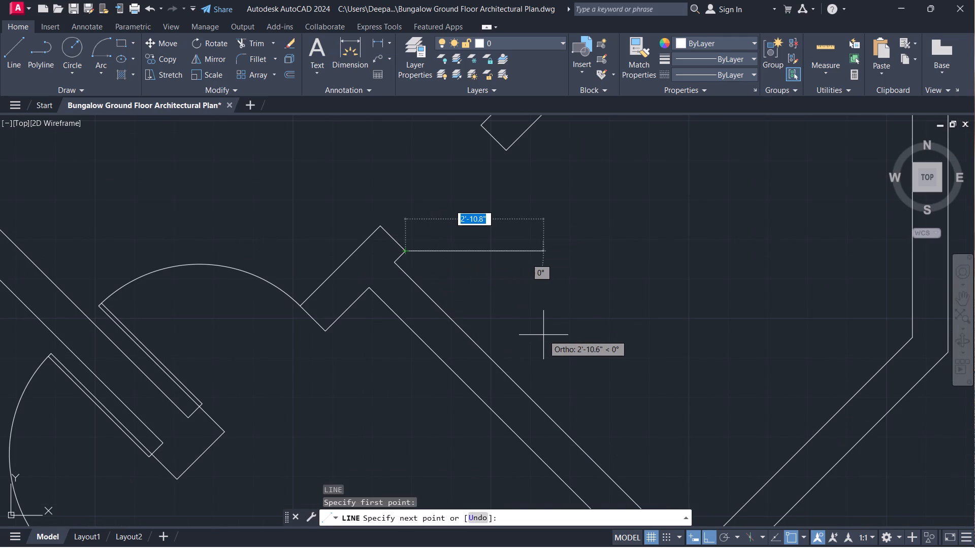
key(Tab)
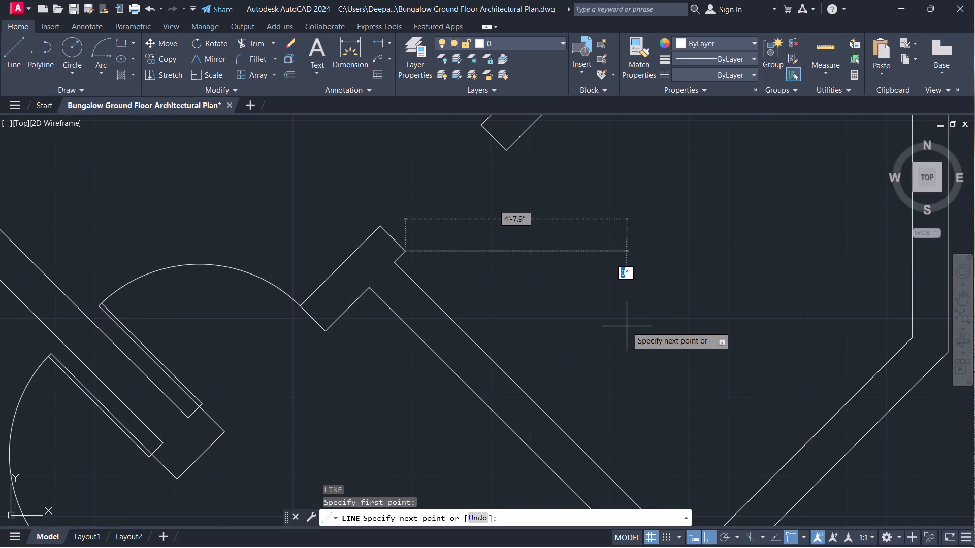
text(-45)
key(Tab)
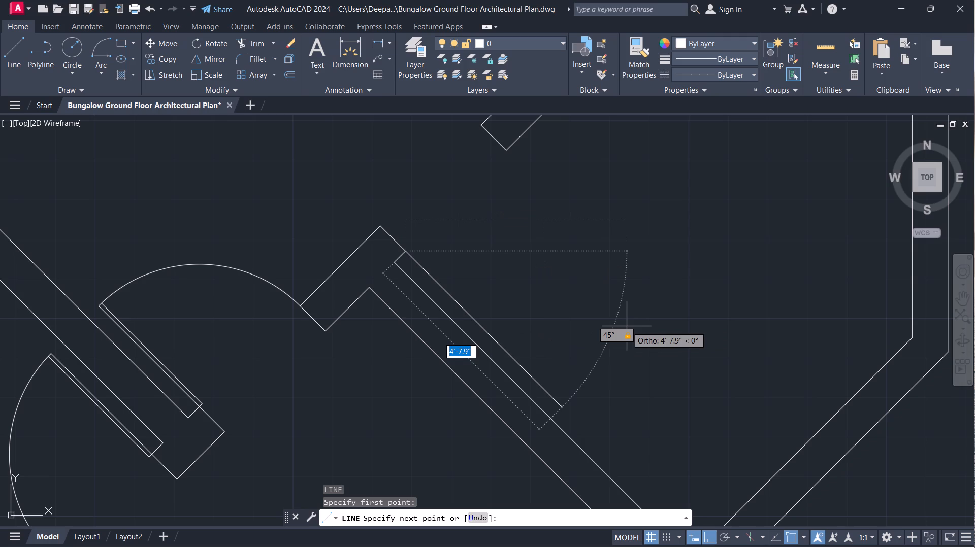
text(3')
key(Return)
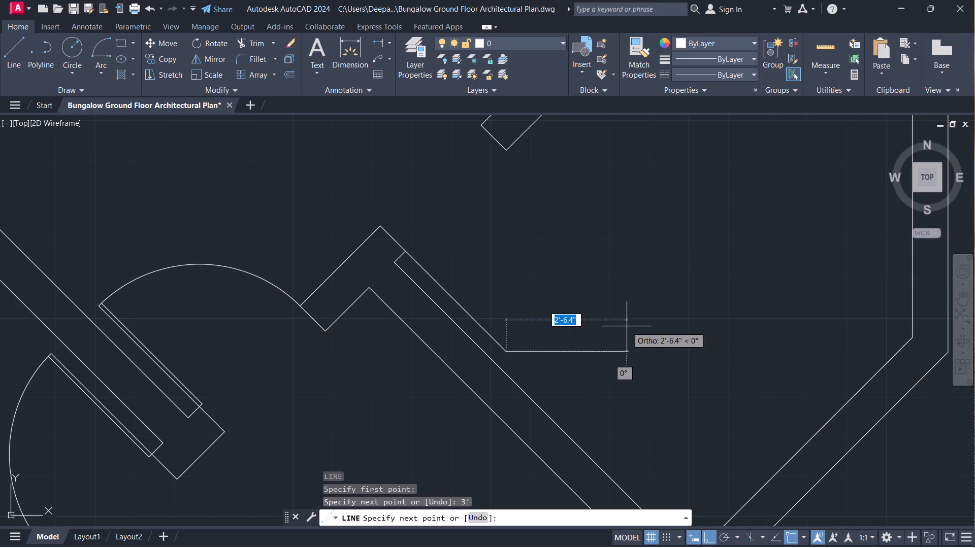
key(Escape)
Offset the new door leaf line by 1" to its northeast side.
text(O)
key(space)
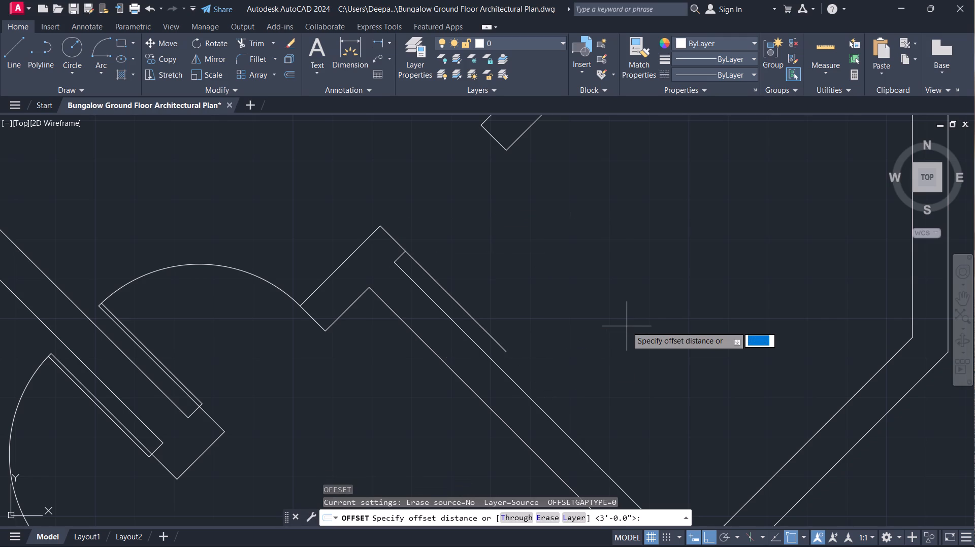
key(1)
key(Return)
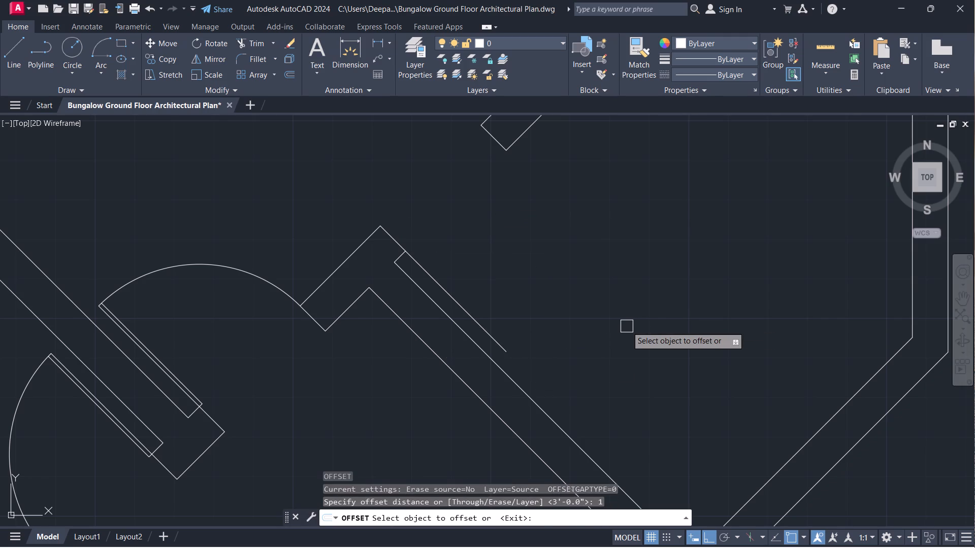
click(481, 321)
click(505, 303)
key(Escape)
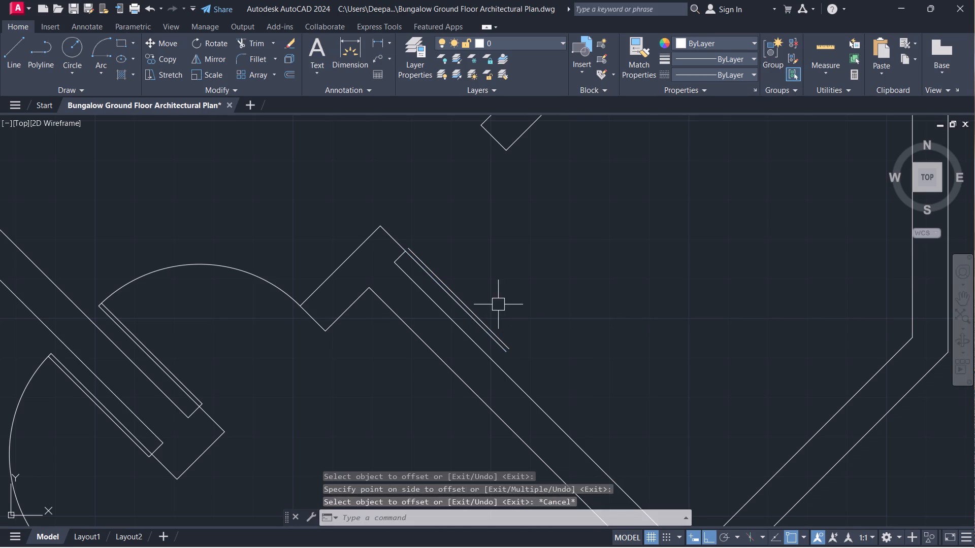
Close the hinge end of the new door leaf with a short line joining its two parallel lines.
key(l)
key(space)
scroll(408, 248, up, 2)
click(408, 248)
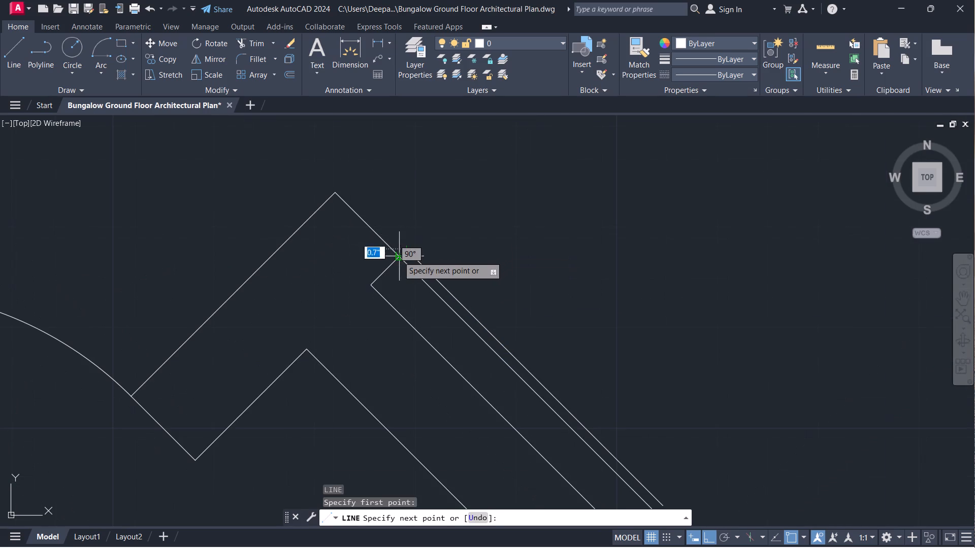
click(398, 256)
key(Escape)
Draw the door's swing arc from the leaf's free end, centred on the hinge corner, to the upper jamb's room-side corner.
scroll(472, 260, down, 2)
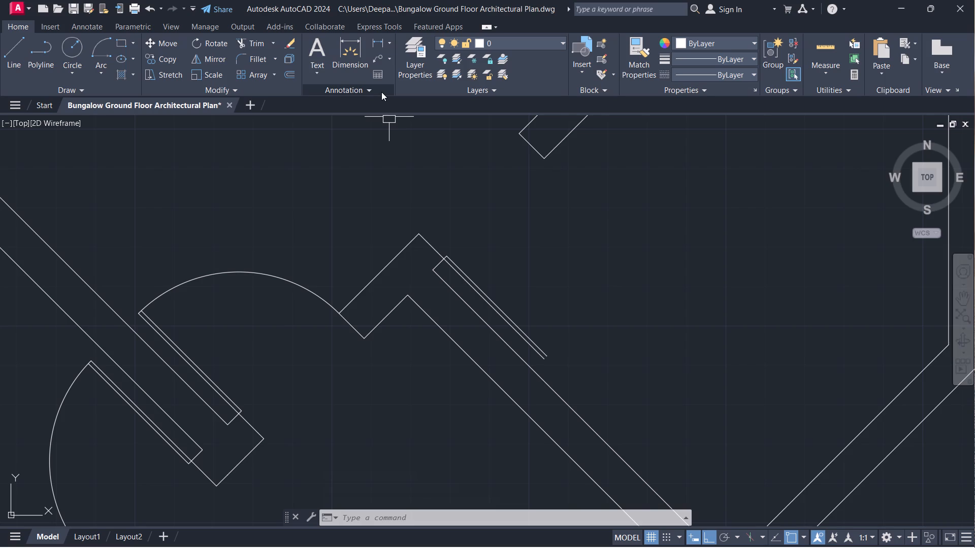
click(108, 48)
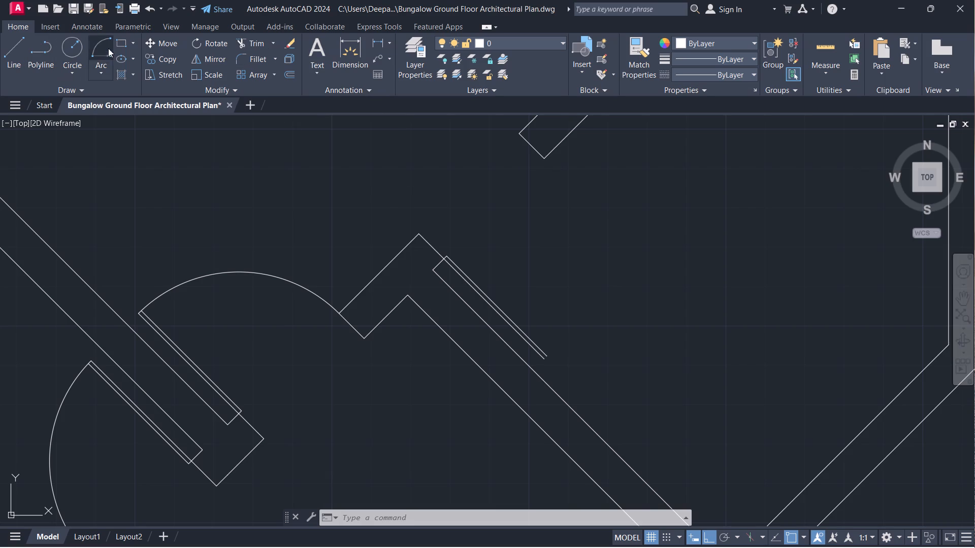
scroll(554, 363, up, 2)
click(525, 354)
middle_drag(376, 204, 503, 353)
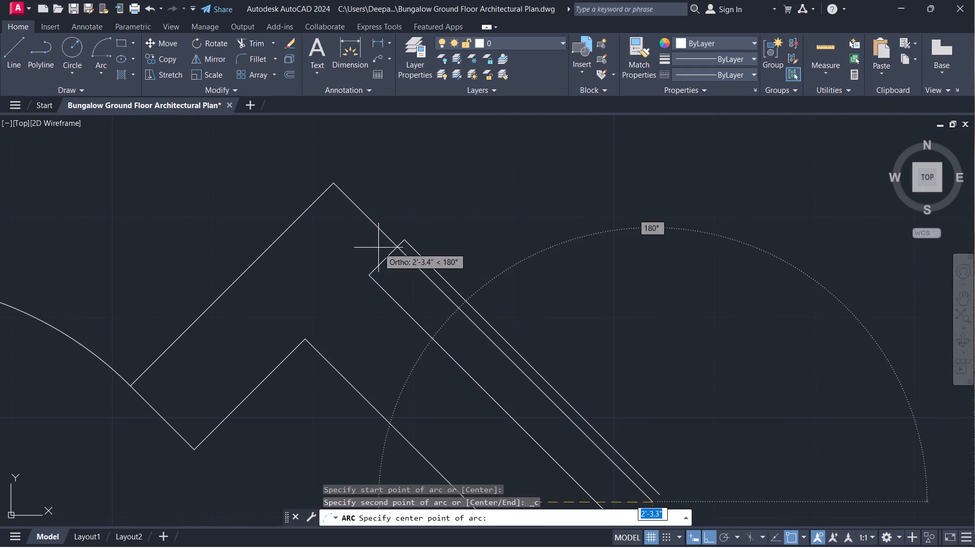
click(397, 249)
scroll(475, 190, down, 1)
middle_drag(475, 189, 472, 323)
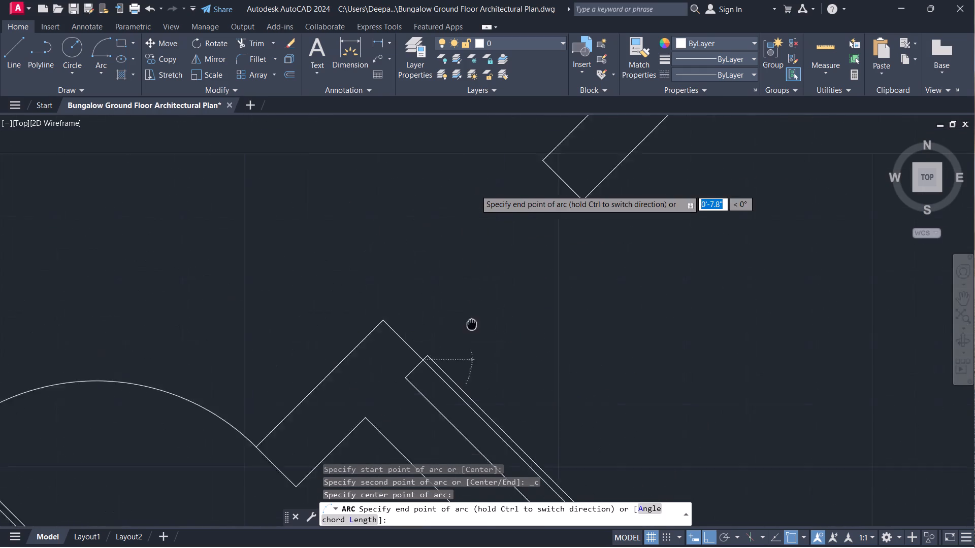
middle_drag(472, 323, 475, 357)
click(588, 232)
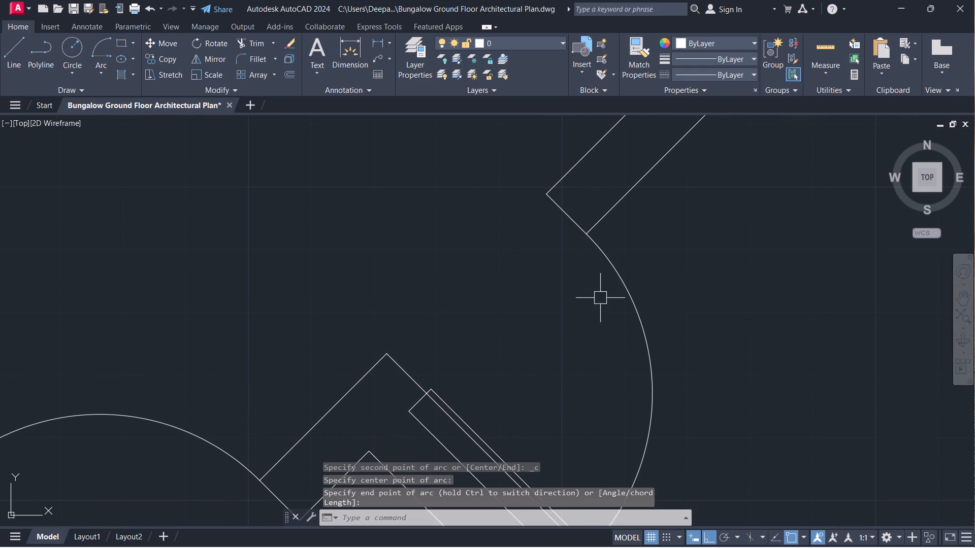
Trim the outer leaf line's overhang beyond the swing arc at the door's free end.
middle_drag(586, 360, 568, 102)
scroll(585, 281, up, 3)
scroll(547, 322, up, 3)
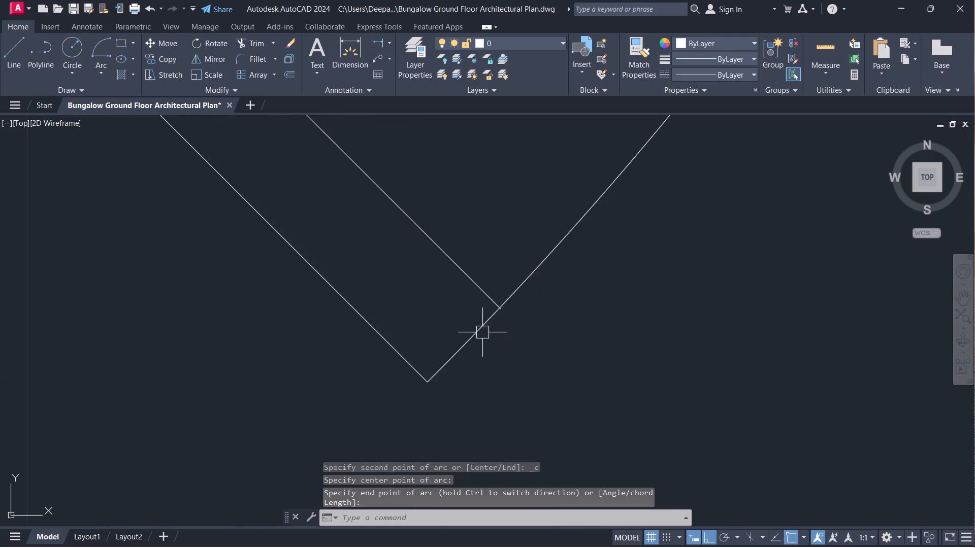
scroll(478, 333, up, 4)
scroll(572, 238, up, 2)
middle_drag(573, 237, 516, 357)
text(TR)
key(space)
click(615, 218)
key(Escape)
Extend the east face of the partition between the two small northwest rooms through the wall below to its south face.
scroll(609, 237, down, 3)
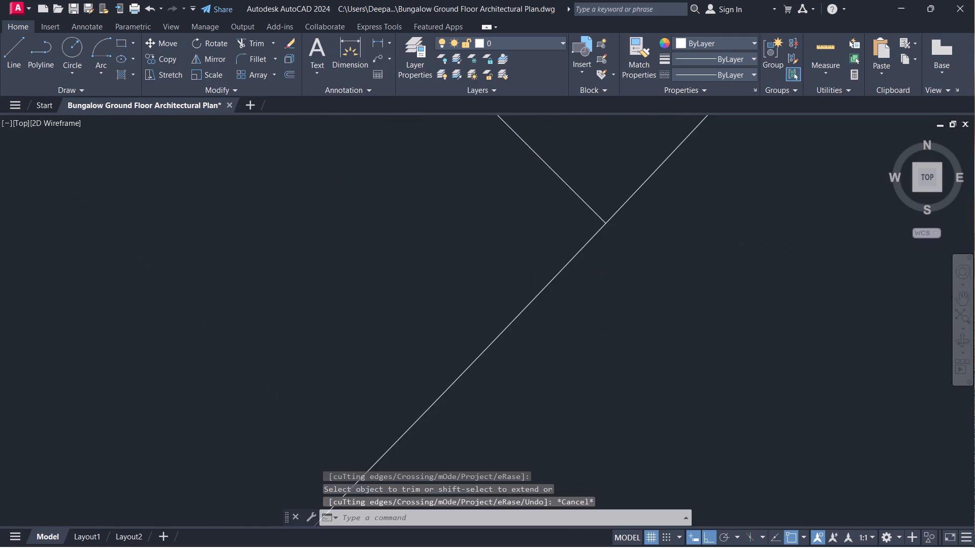
scroll(609, 237, down, 6)
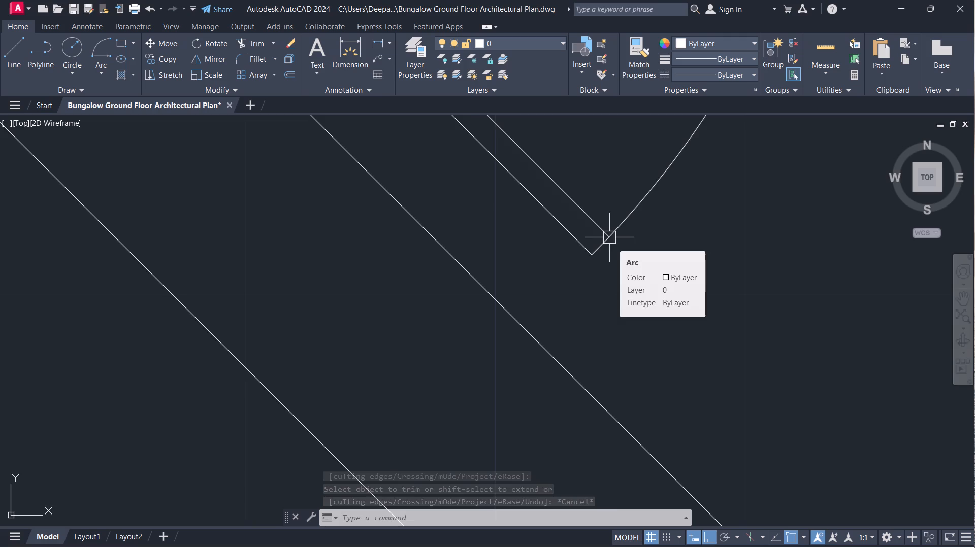
scroll(609, 237, down, 4)
scroll(568, 263, down, 1)
scroll(563, 269, up, 1)
scroll(560, 273, down, 2)
scroll(559, 348, down, 2)
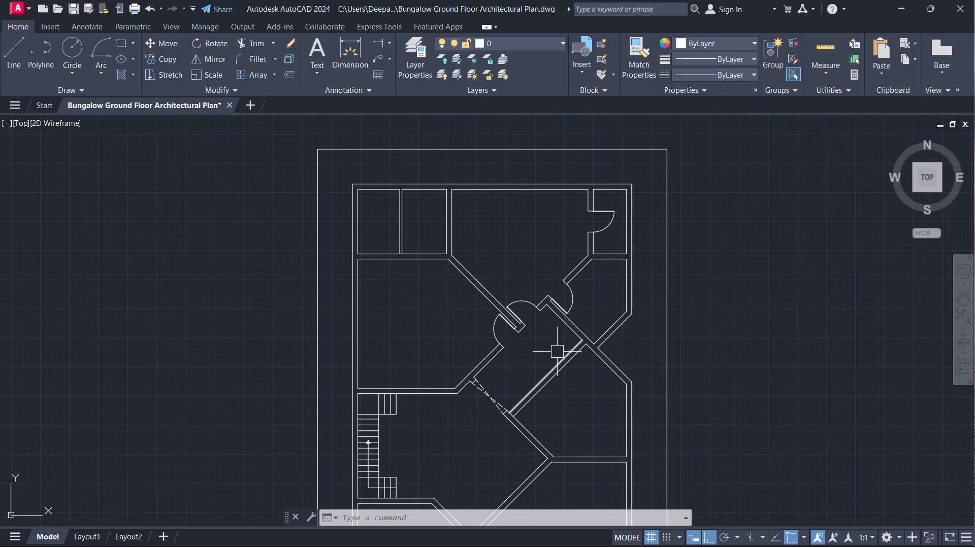
middle_drag(549, 350, 645, 337)
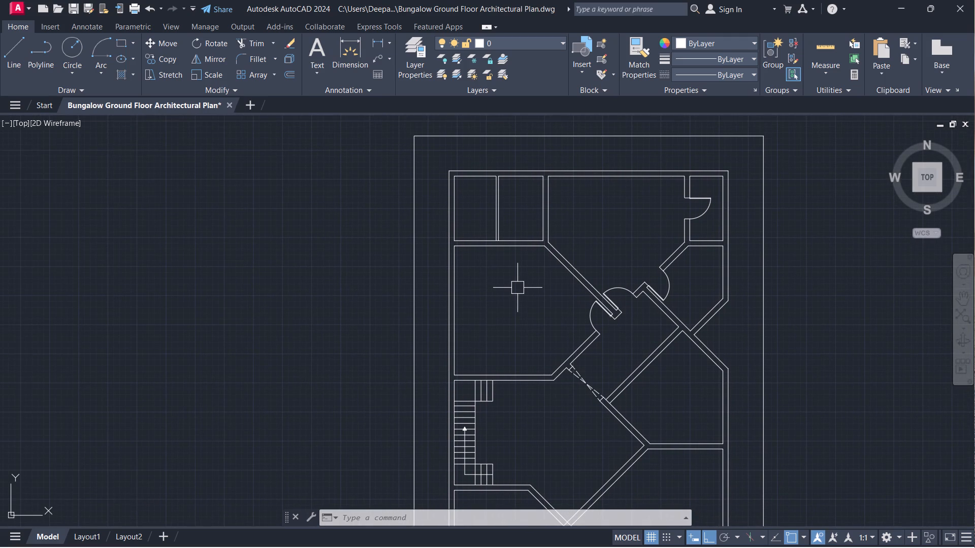
scroll(488, 204, up, 3)
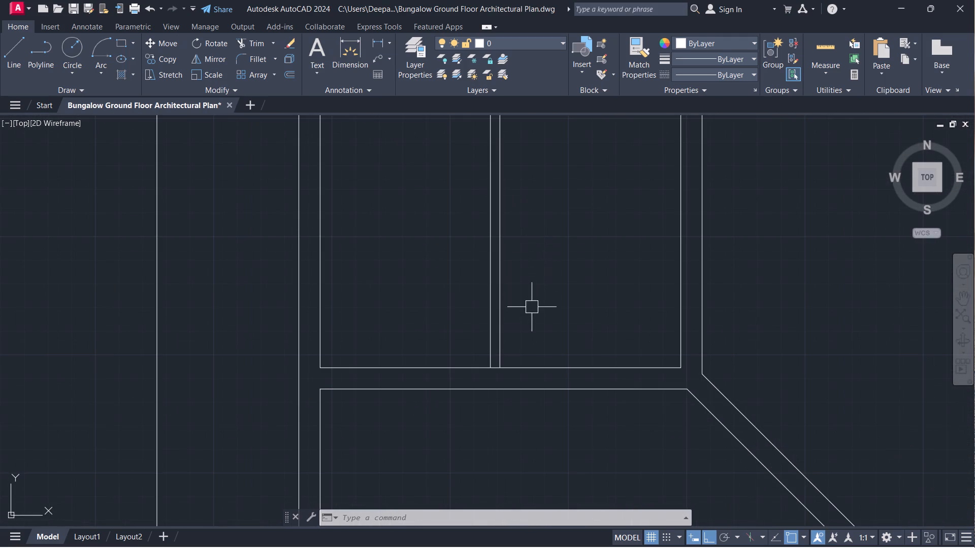
text(EX)
key(space)
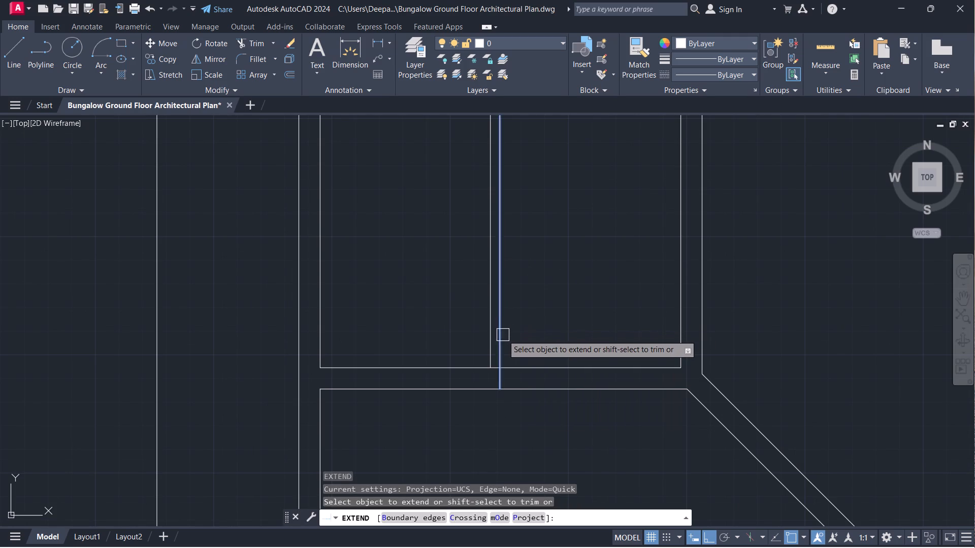
click(503, 335)
key(Escape)
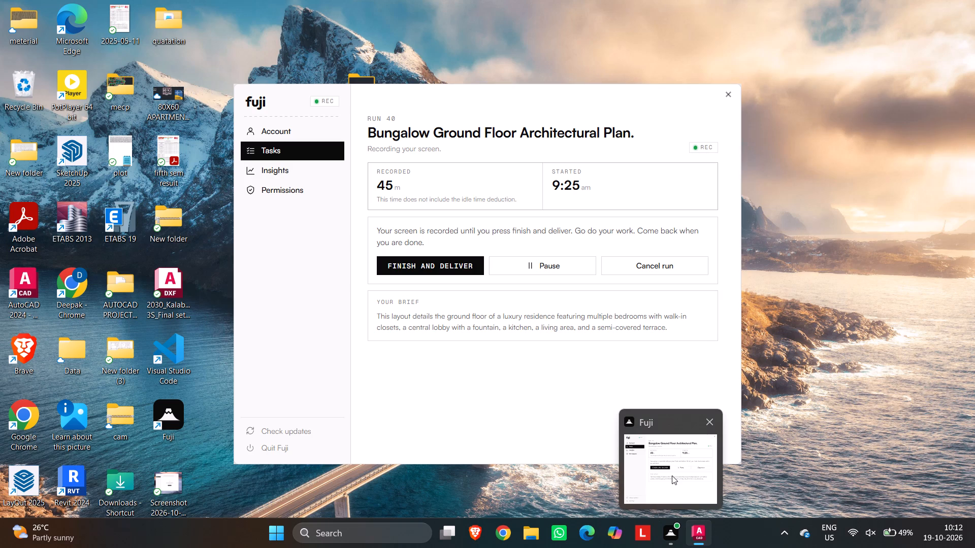
Offset the extended partition face by 4" to the east.
text(O)
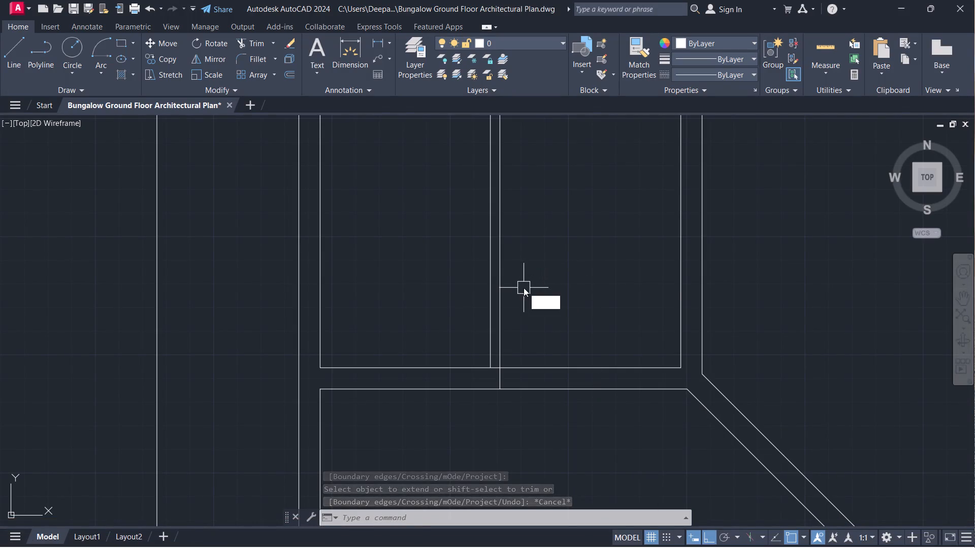
key(space)
key(4)
key(Return)
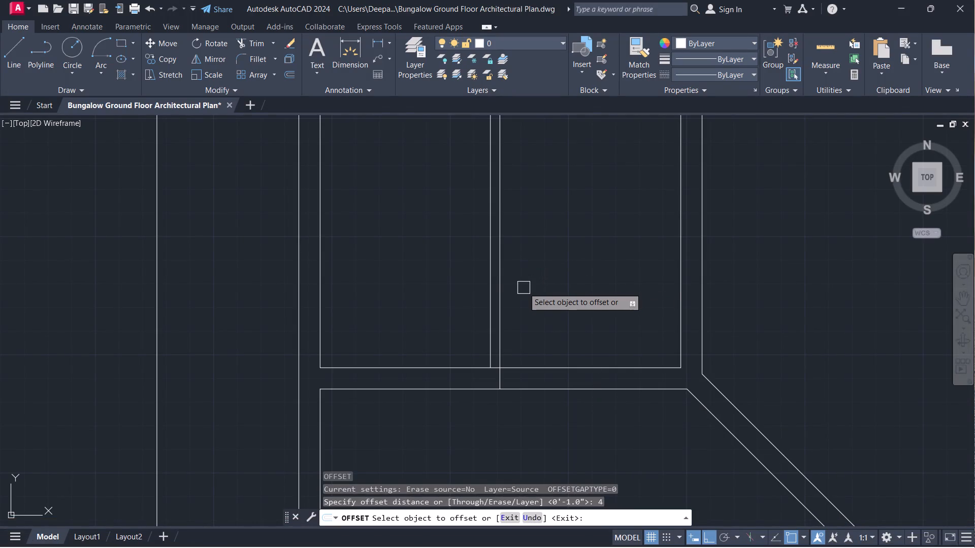
drag(505, 280, 512, 284)
click(566, 281)
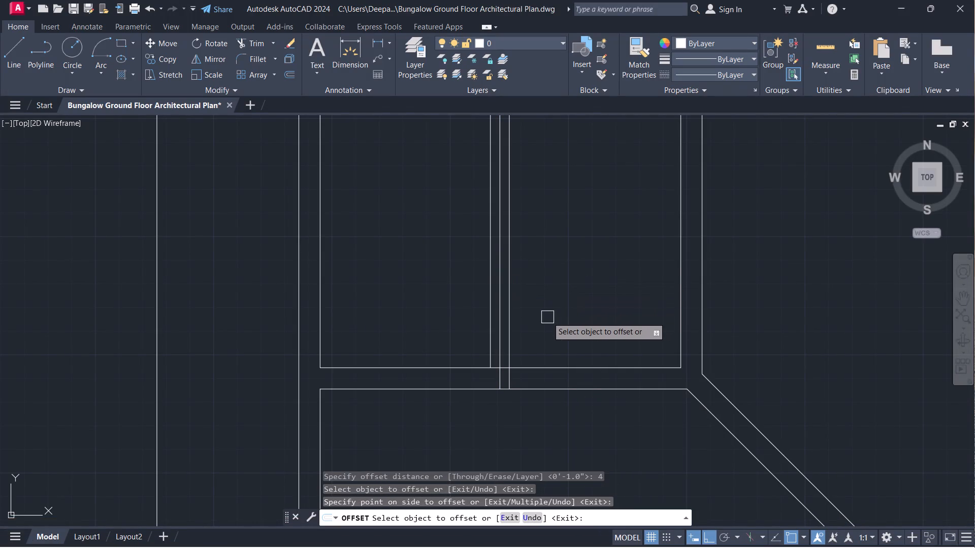
key(Escape)
Trim the offset line above the wall and the partition line's extension within the wall, leaving one jamb line across it.
key(t)
text(R)
key(space)
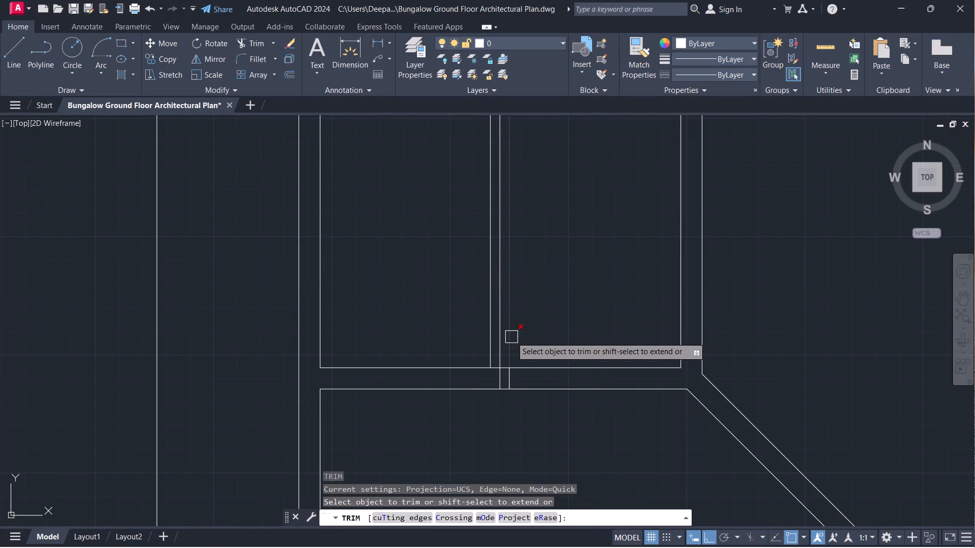
click(511, 337)
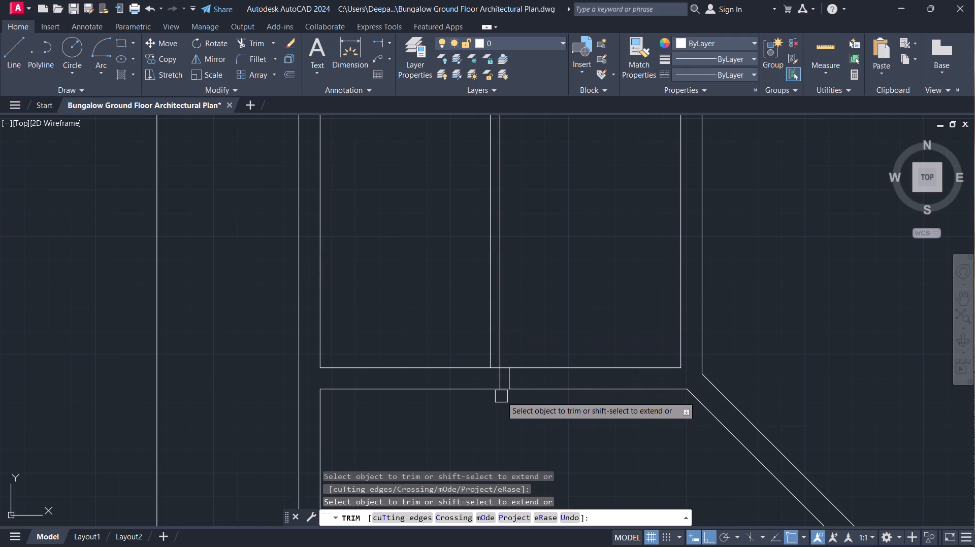
scroll(502, 394, up, 1)
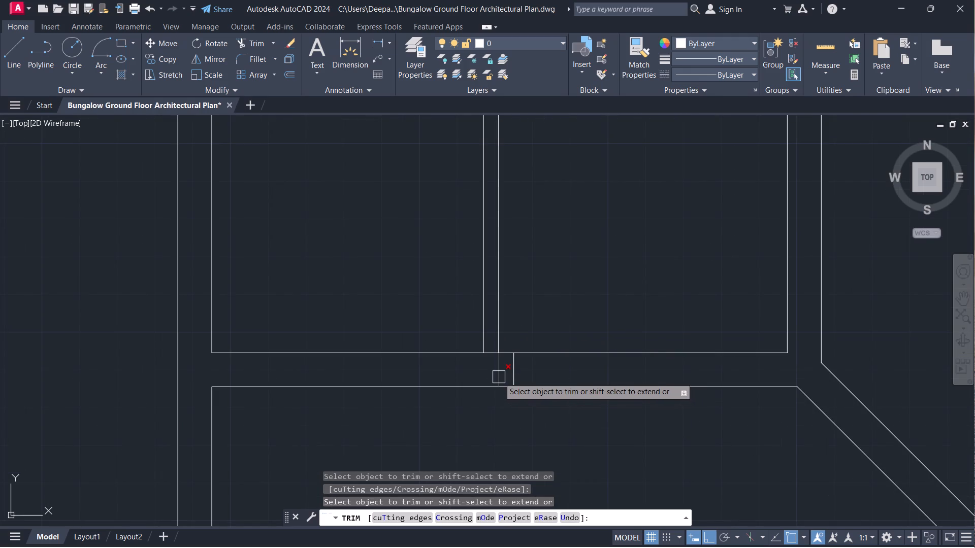
click(498, 375)
key(Escape)
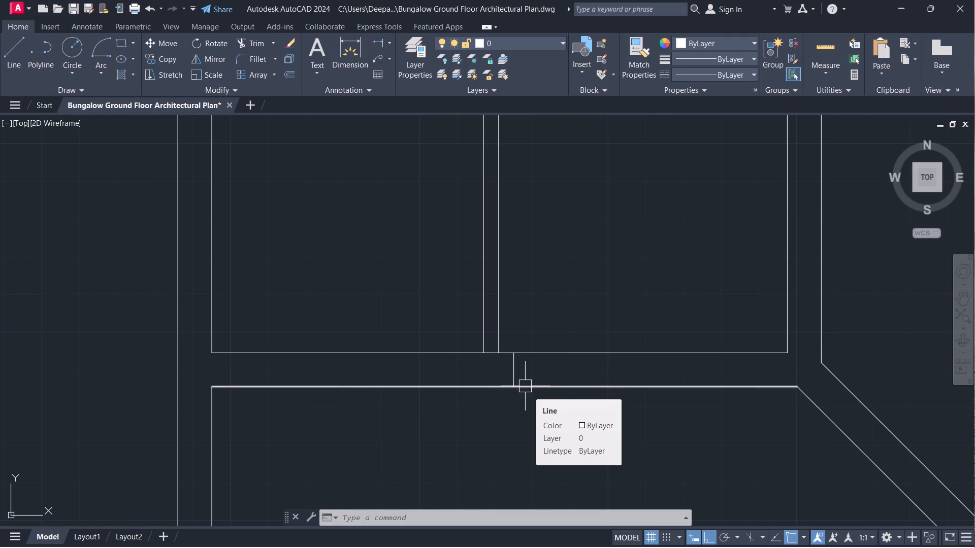
Offset the jamb line across the wall below the two small northwest rooms by 3' to the east.
text(O)
key(space)
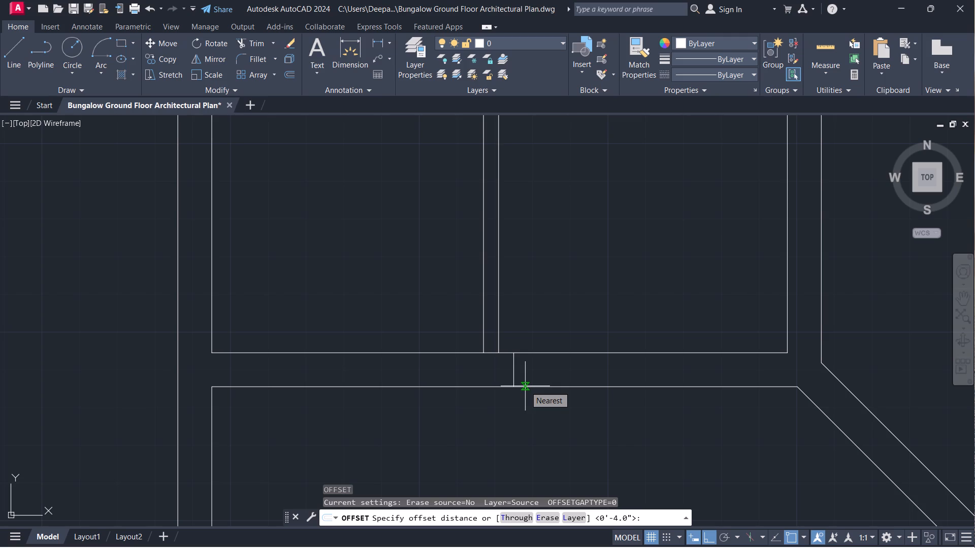
key(3)
key(apostrophe)
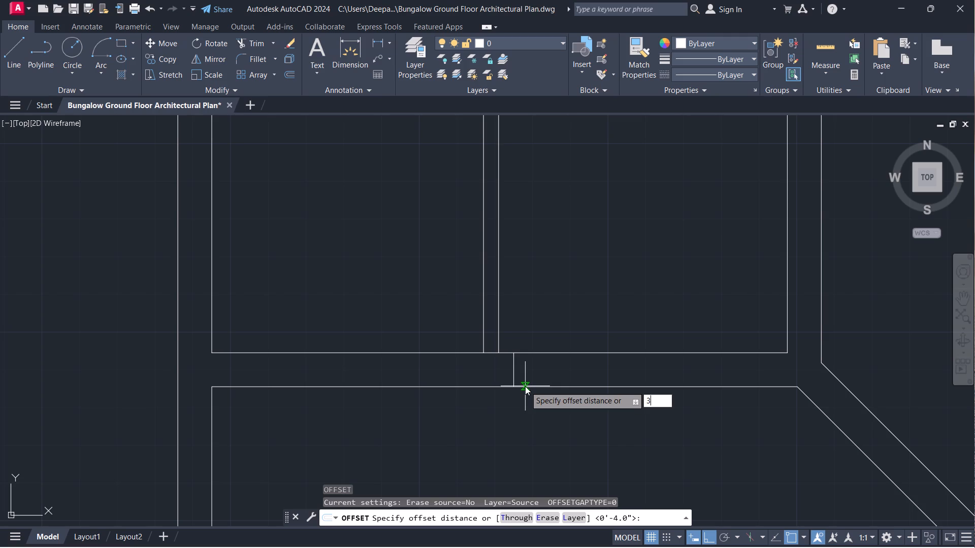
key(Return)
scroll(467, 326, up, 1)
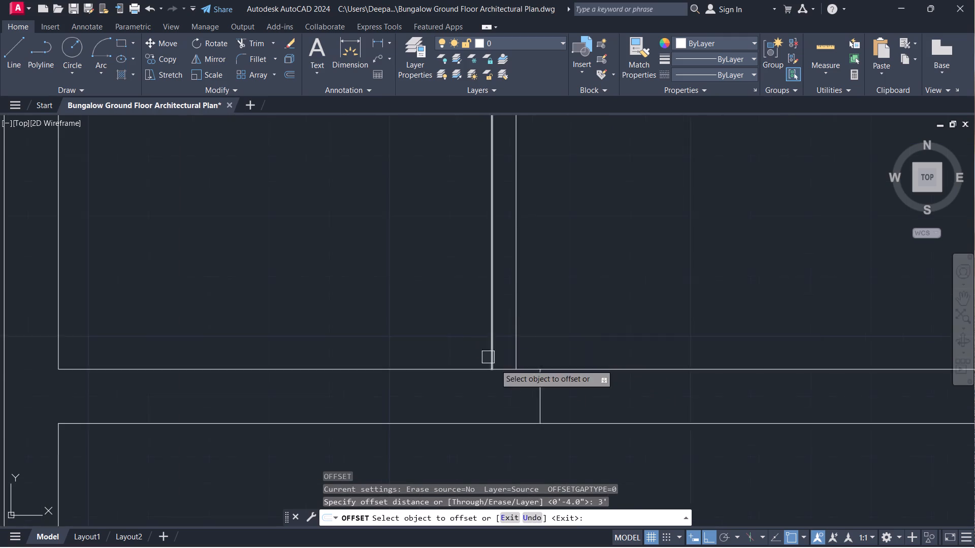
scroll(495, 364, up, 1)
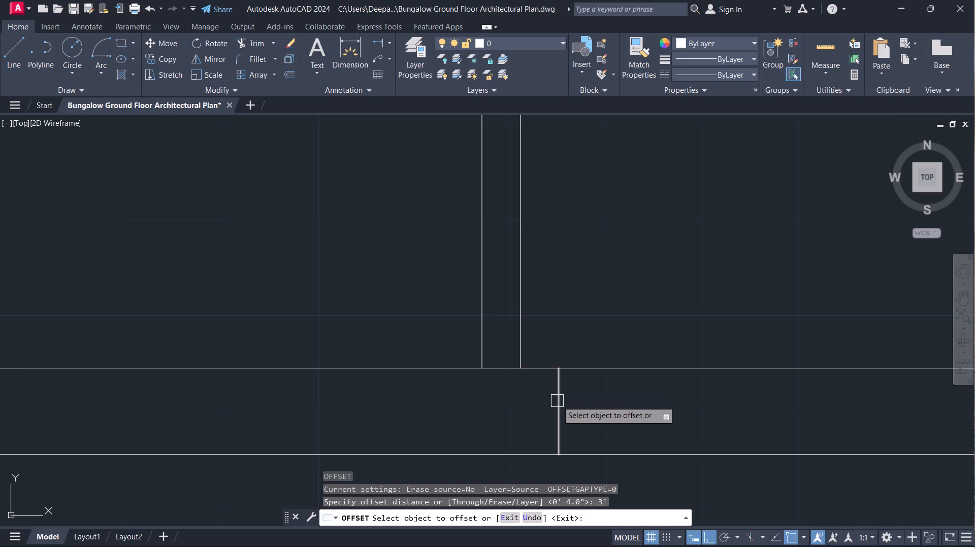
click(560, 402)
click(601, 399)
right_click(695, 439)
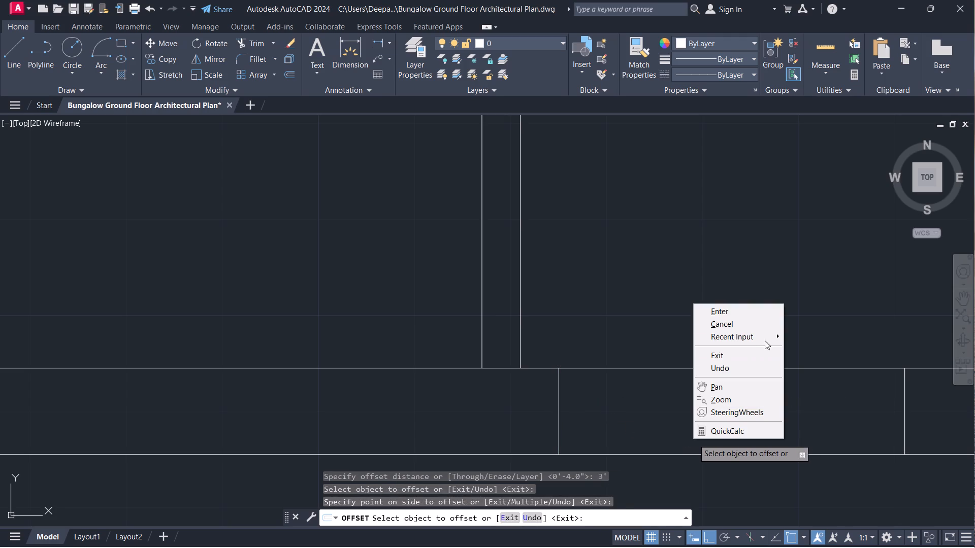
click(764, 321)
Trim both wall faces between the two jamb lines to open the 3' doorway.
text(TR)
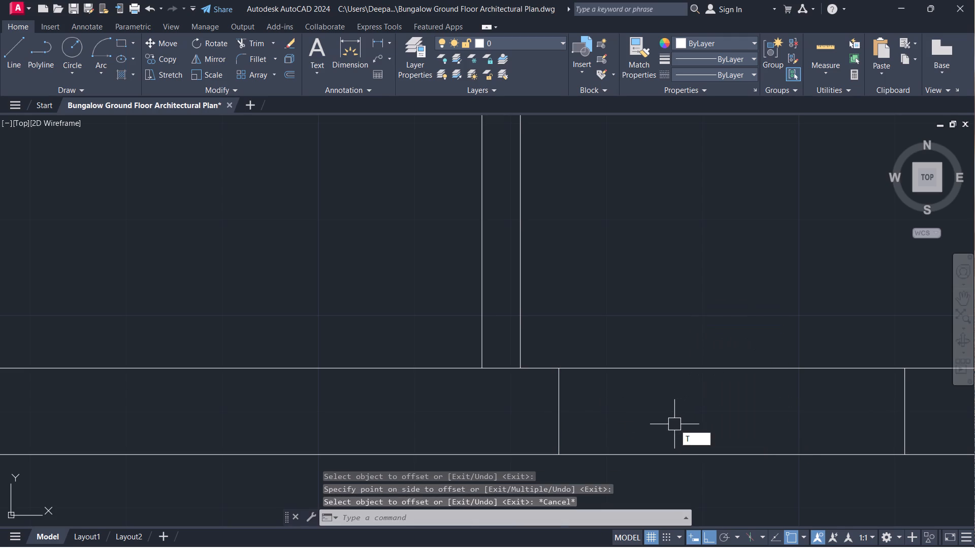
key(space)
drag(687, 303, 710, 335)
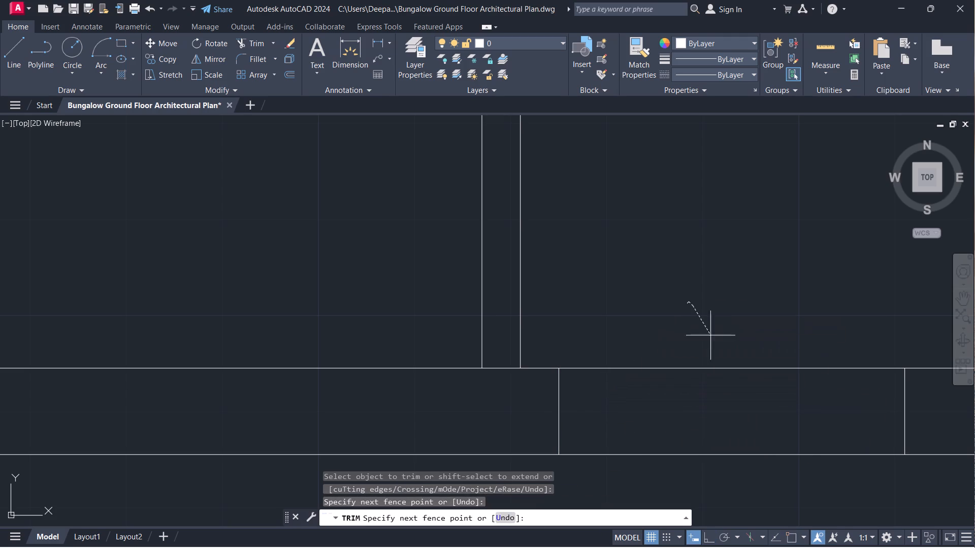
drag(710, 335, 750, 476)
right_click(745, 402)
click(781, 245)
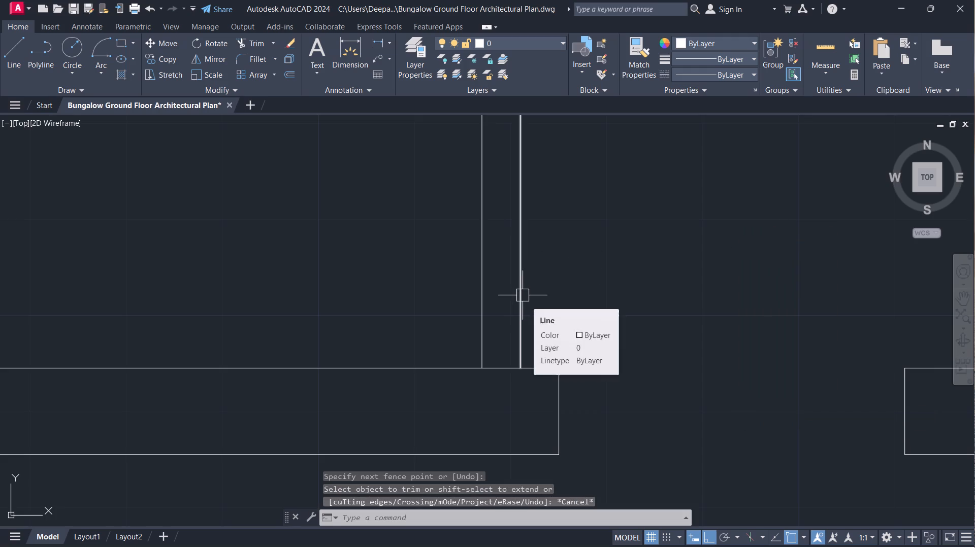
Offset the north face of the wall west of the doorway by 4" to the north.
text(O 4)
key(Return)
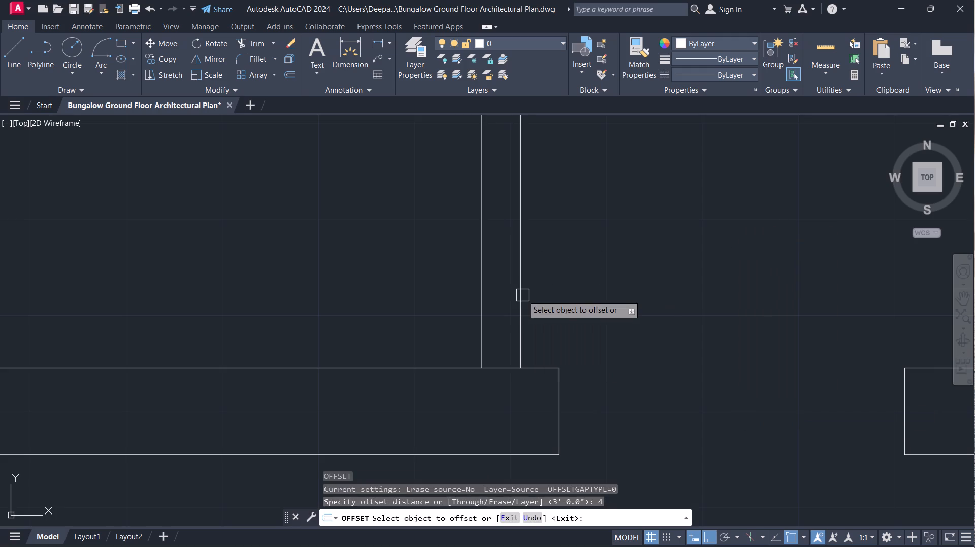
drag(415, 371, 418, 367)
click(420, 313)
right_click(420, 313)
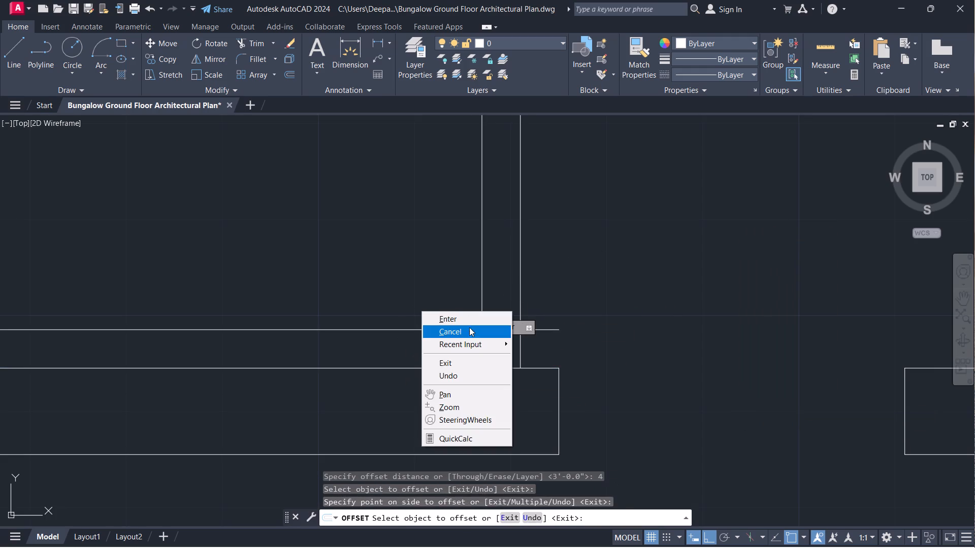
click(471, 332)
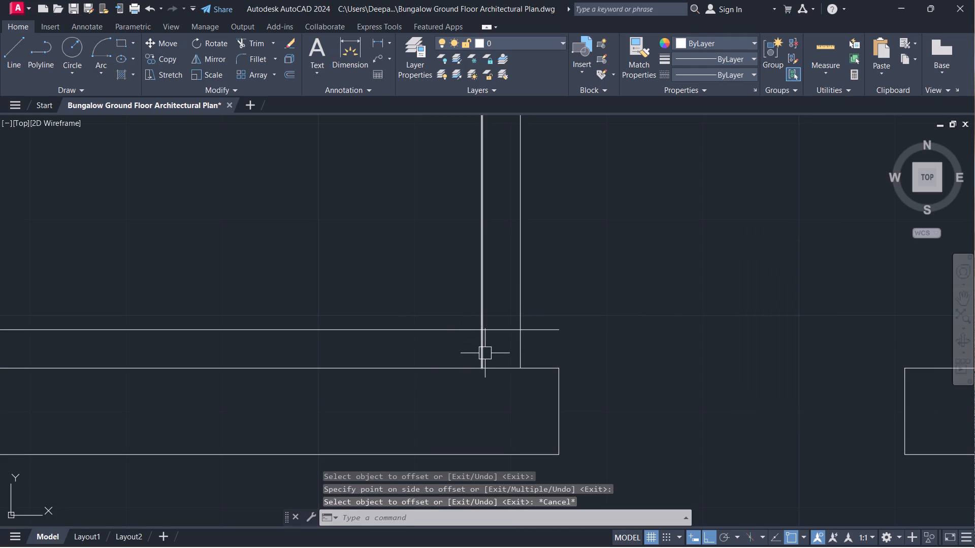
Trim the wall face under the partition and the offset line on both sides, leaving one jamb line across the partition.
text(TR)
key(space)
scroll(502, 345, up, 1)
drag(509, 347, 509, 412)
drag(570, 337, 570, 308)
drag(334, 331, 345, 308)
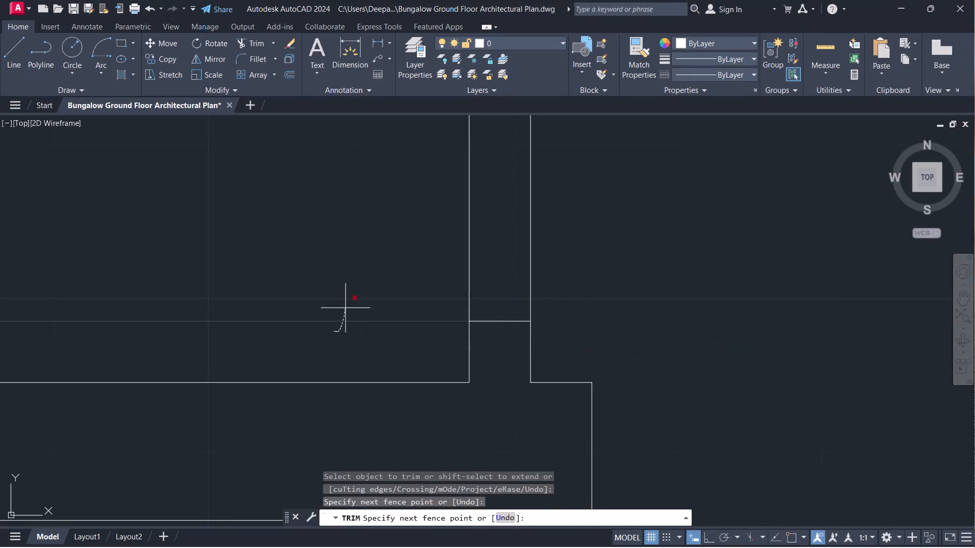
drag(345, 308, 348, 295)
right_click(348, 294)
click(418, 310)
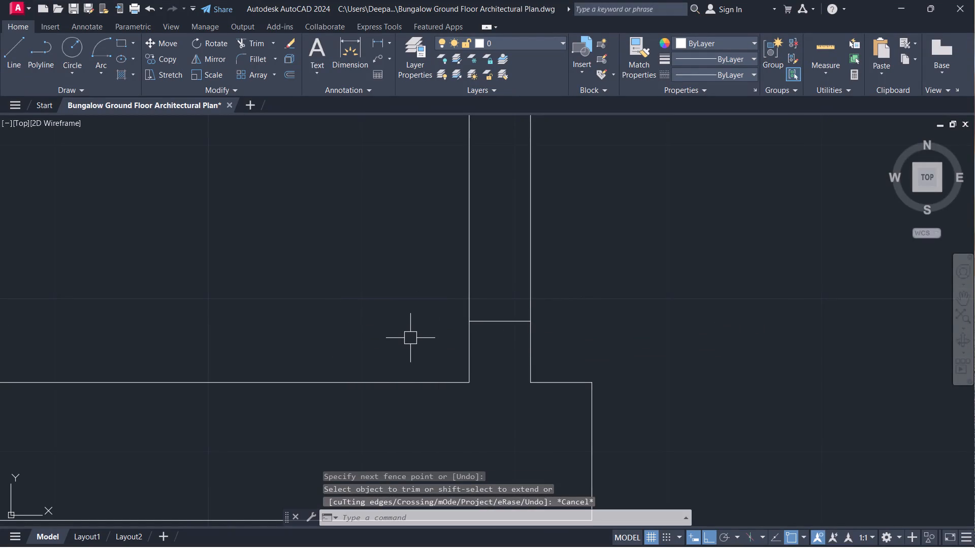
Offset the jamb line across the partition by 2'6" to the north.
text(O)
key(space)
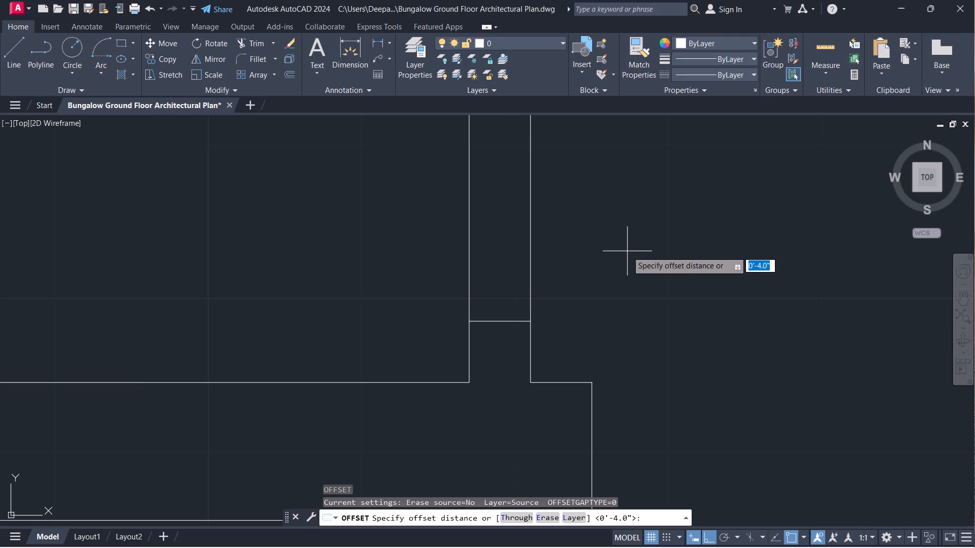
scroll(550, 318, down, 2)
middle_drag(612, 308, 546, 372)
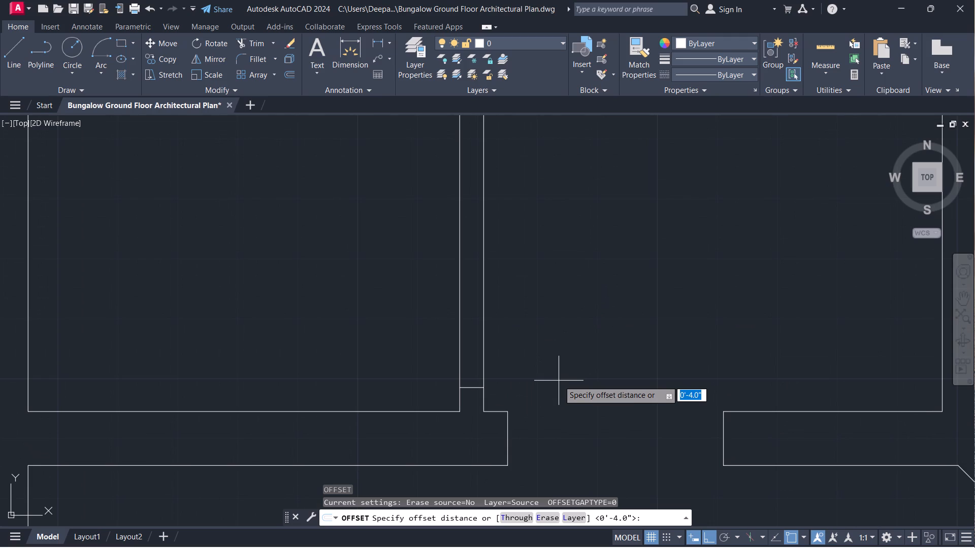
text(2'6)
key(Return)
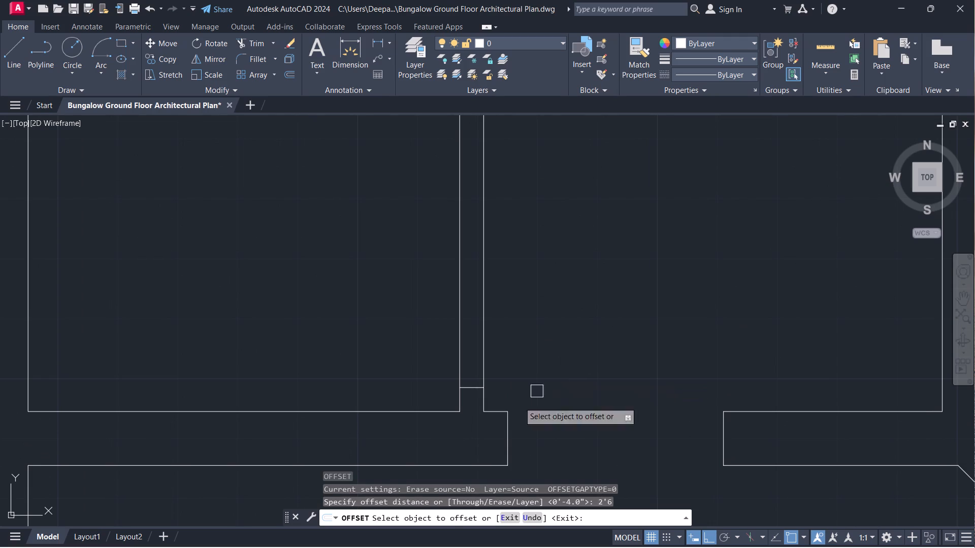
scroll(415, 439, up, 2)
drag(545, 306, 544, 298)
click(542, 244)
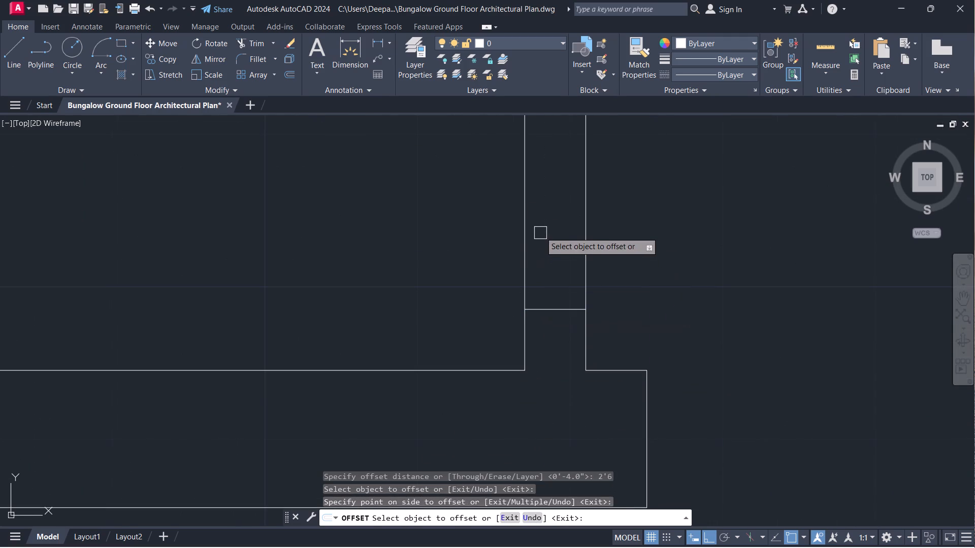
right_click(540, 230)
click(579, 251)
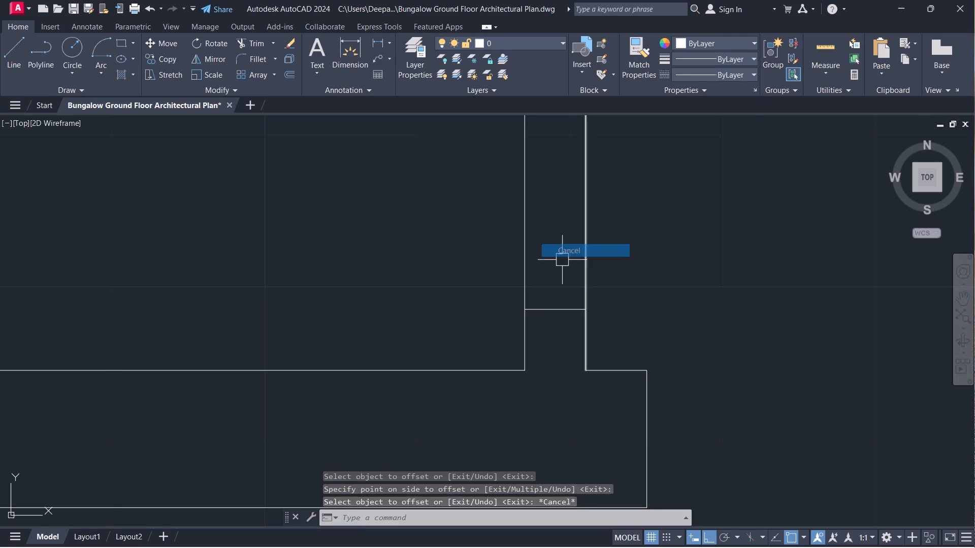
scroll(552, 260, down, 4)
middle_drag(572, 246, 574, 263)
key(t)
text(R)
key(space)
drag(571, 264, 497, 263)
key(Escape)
Measure the distance between the two jamb lines on the partition's east face.
scroll(543, 273, up, 2)
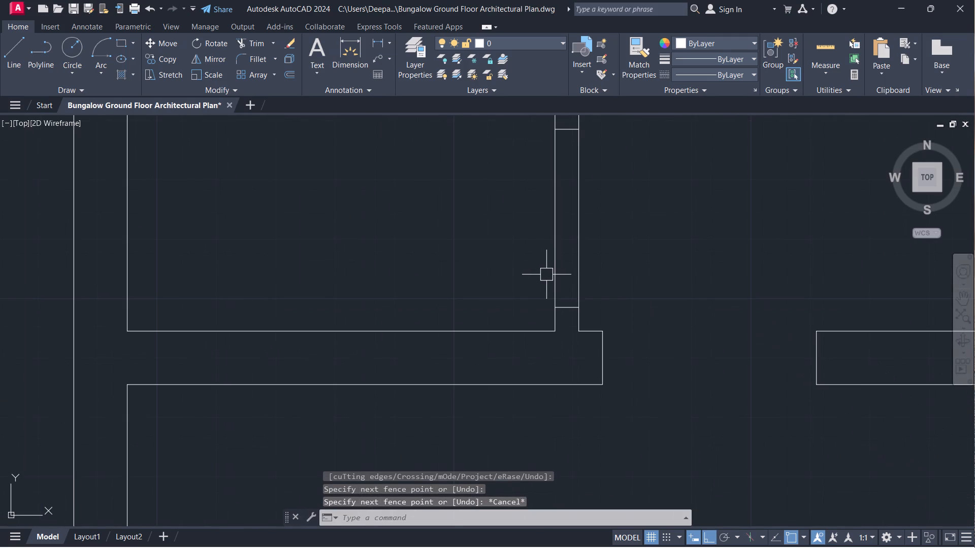
key(d)
key(i)
key(space)
click(578, 310)
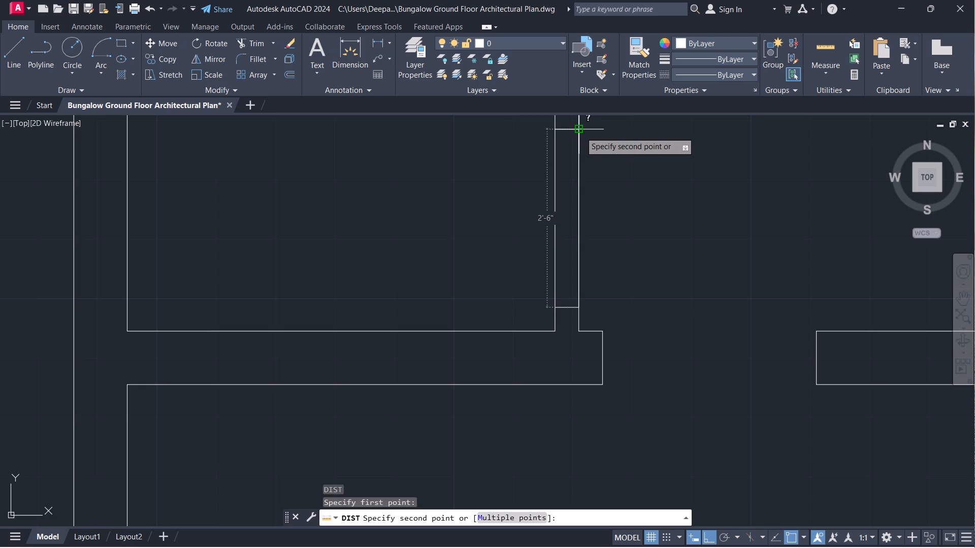
key(Escape)
Trim both partition faces between the jamb lines to open the 2'6" doorway.
text(TR)
key(space)
drag(642, 198, 455, 243)
key(Escape)
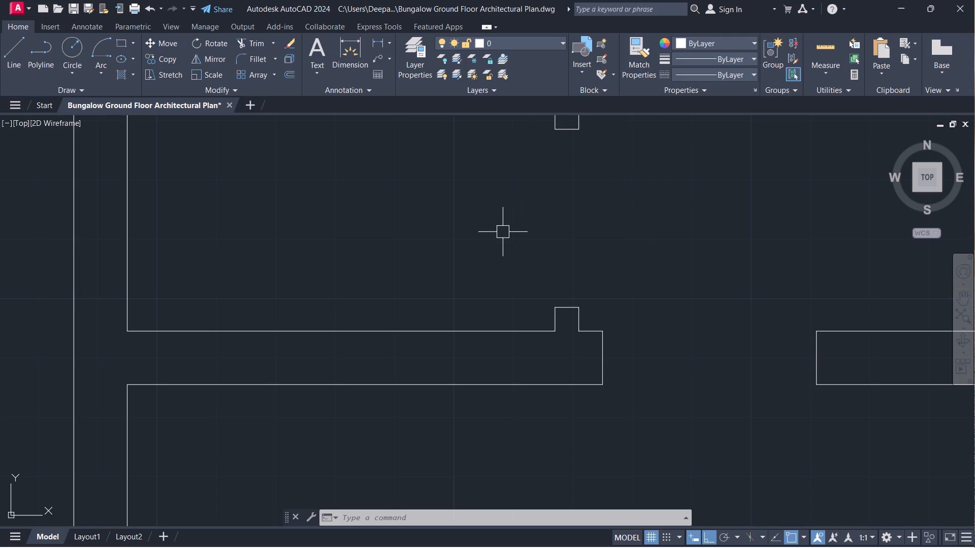
Offset the north wall's inner face in the room east of the partition by 5' to the south.
scroll(501, 233, down, 1)
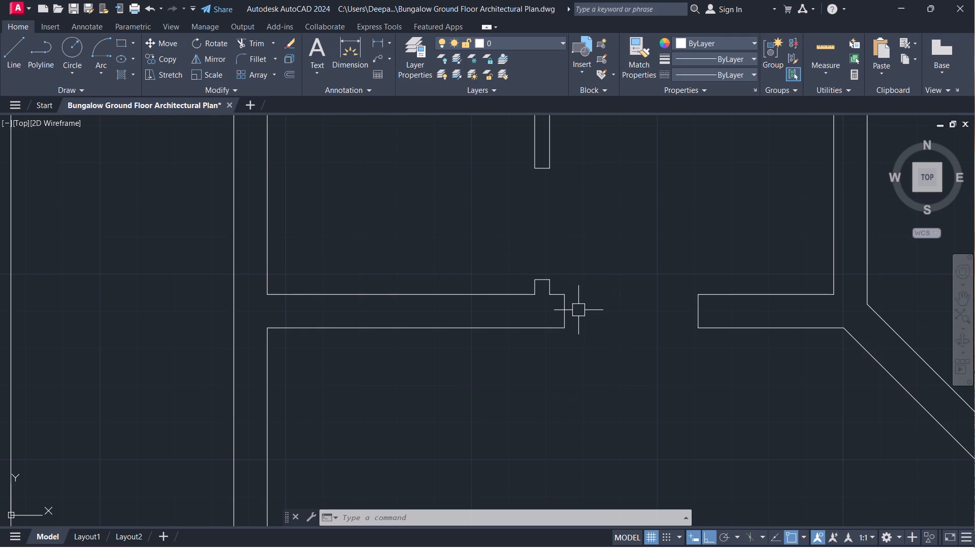
scroll(303, 250, up, 1)
scroll(510, 536, down, 2)
scroll(595, 370, down, 7)
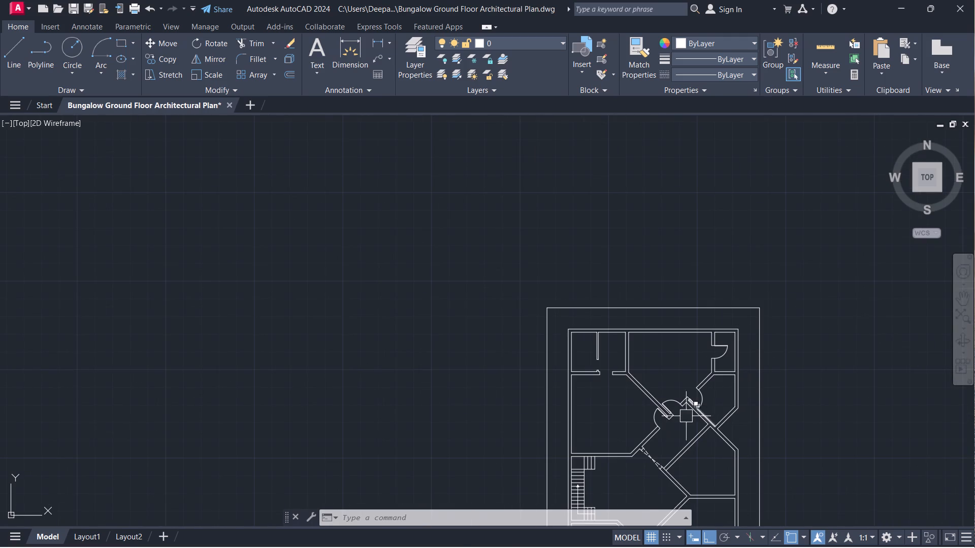
scroll(668, 400, up, 4)
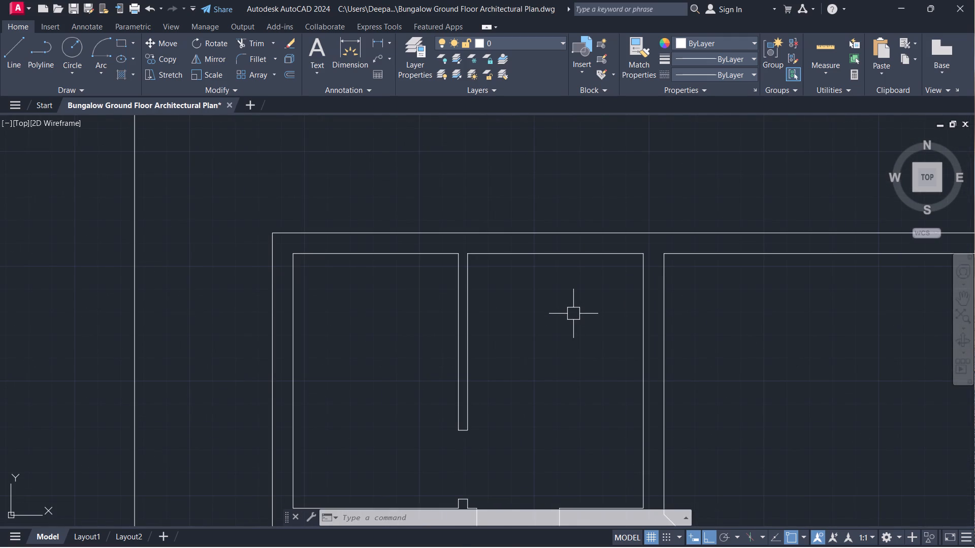
text(O)
key(space)
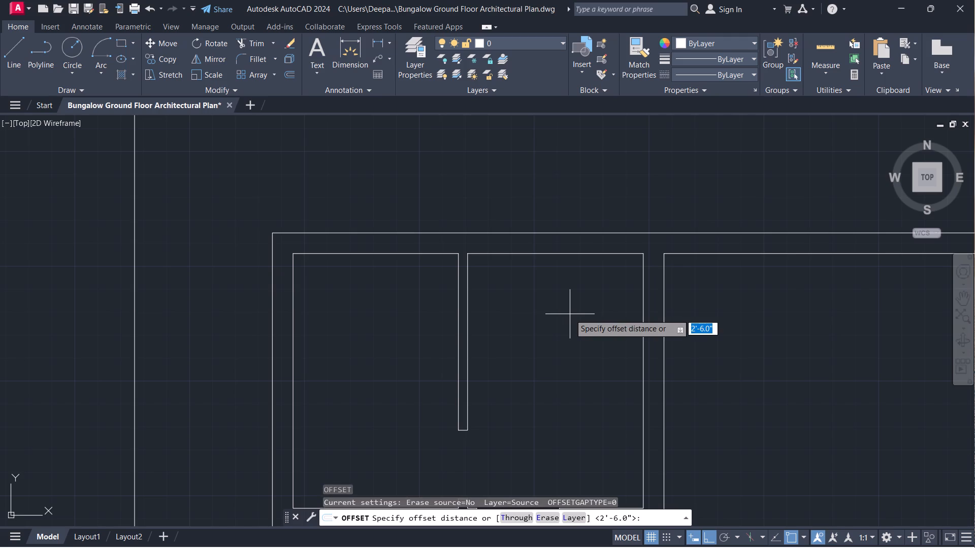
text(5')
key(Return)
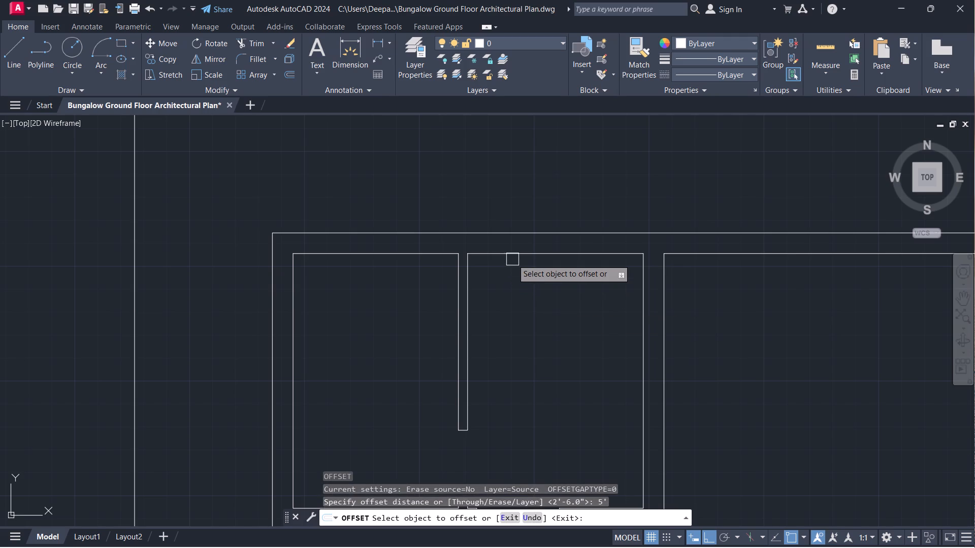
click(512, 258)
click(501, 323)
key(Escape)
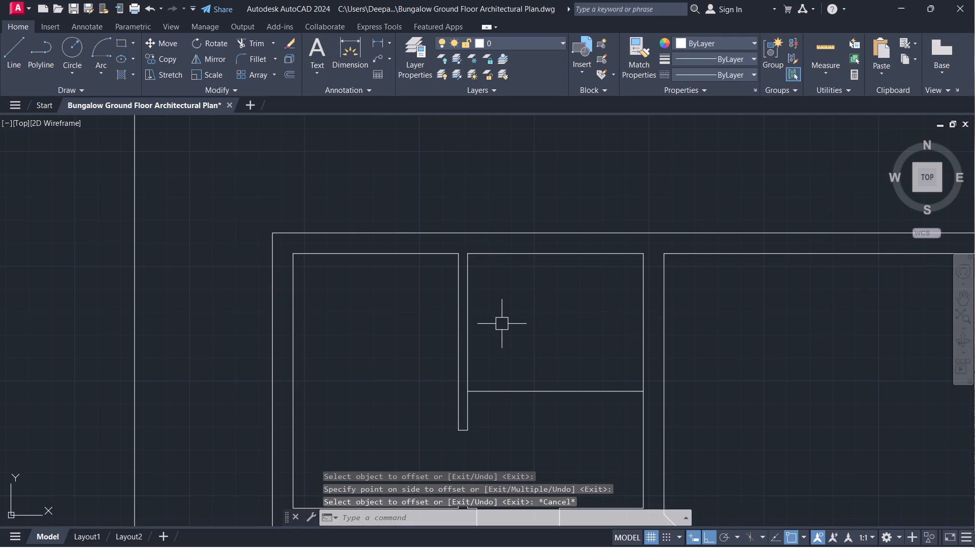
Offset the new cross line in that room by 4" to the south to form a partition.
text(O)
key(space)
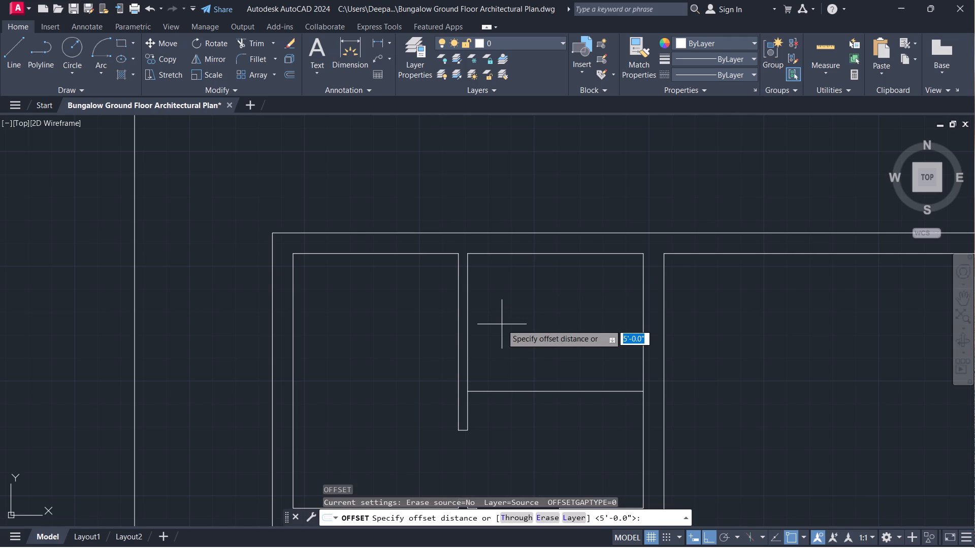
key(4)
key(Return)
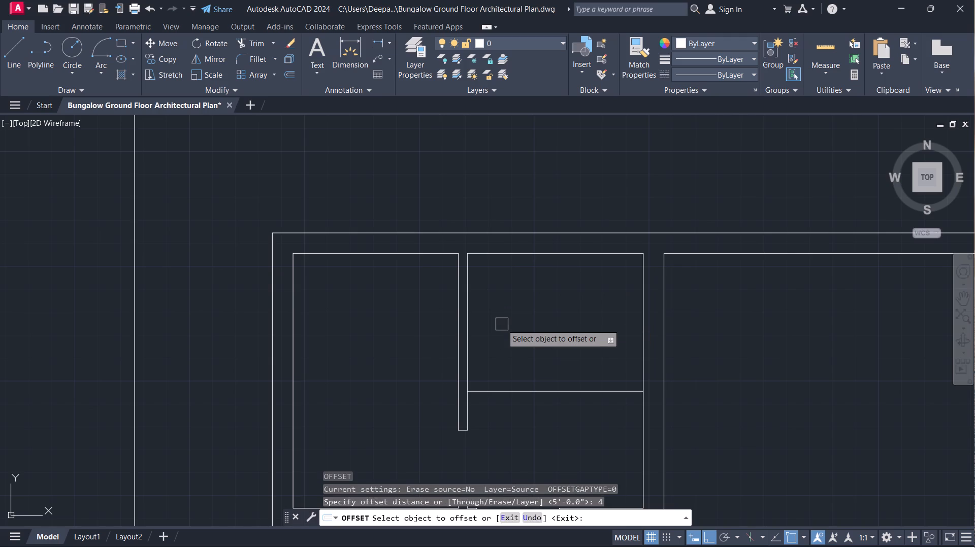
click(543, 394)
click(538, 410)
key(Escape)
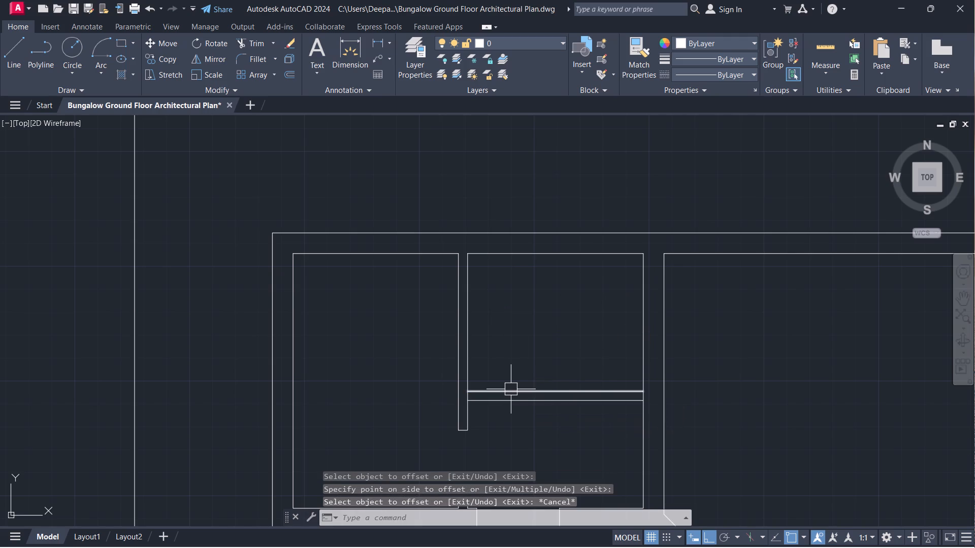
Trim the adjoining wall and partition faces between the two new partition lines at both ends.
text(TR)
key(space)
scroll(623, 394, up, 4)
click(773, 389)
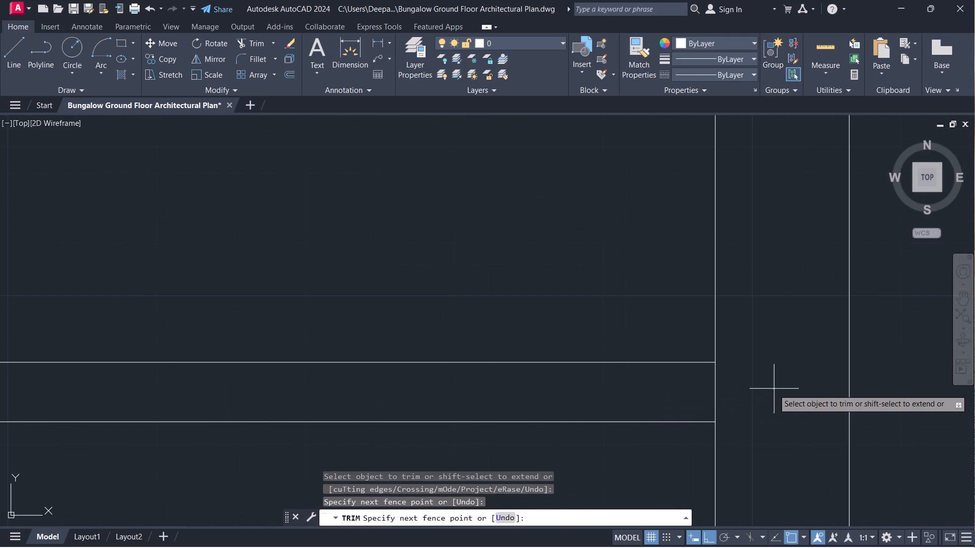
scroll(530, 406, down, 4)
middle_drag(531, 406, 902, 399)
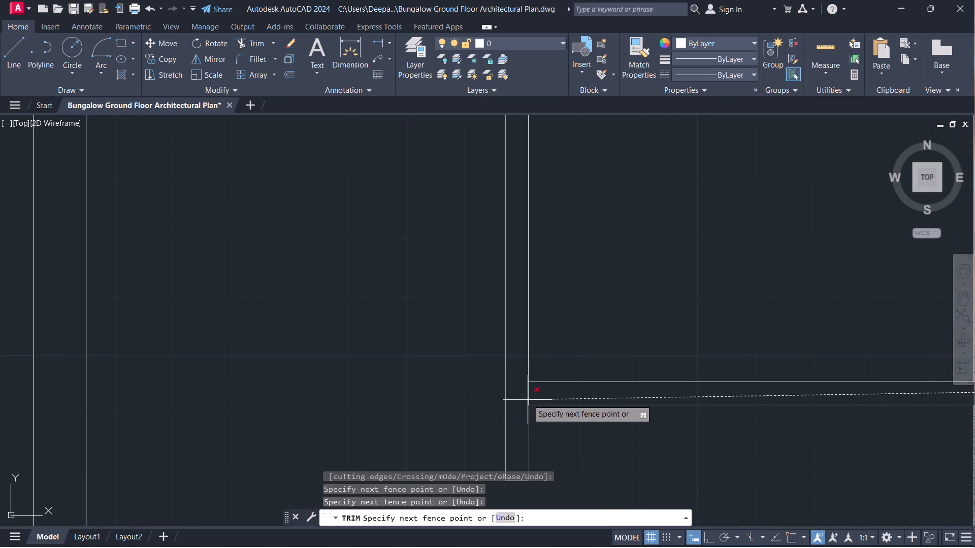
click(521, 390)
key(Escape)
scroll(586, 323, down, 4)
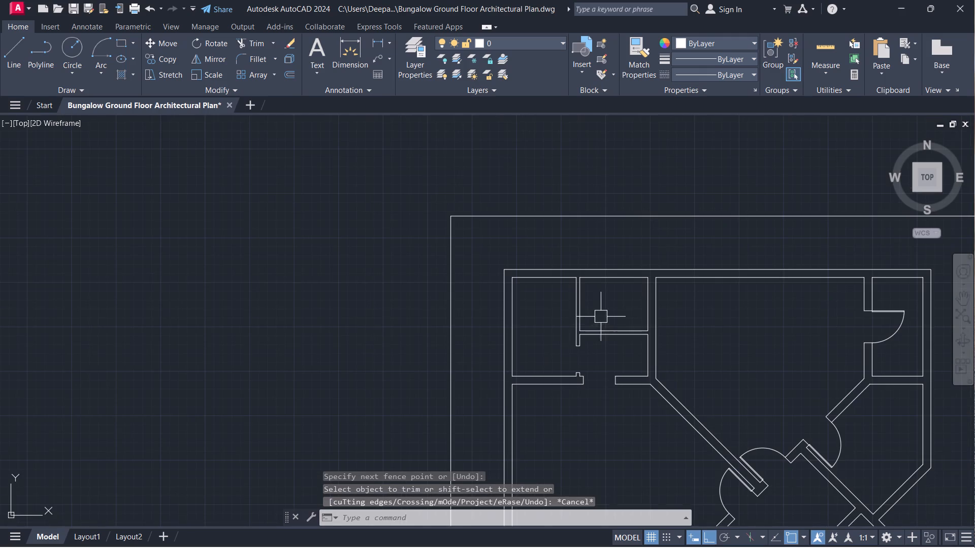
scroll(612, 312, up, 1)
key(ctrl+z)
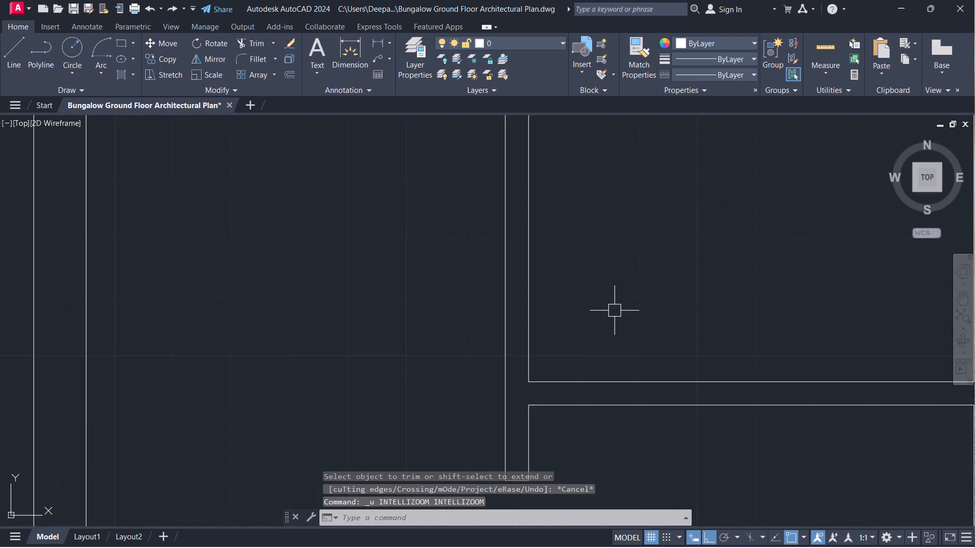
Undo the last trimming of the wall and partition faces at the ends of the new cross partition.
key(ctrl+z)
Offset the north-south partition's east face by 4" to the east as a door jamb line.
text(O 4.)
key(BackSpace)
key(Return)
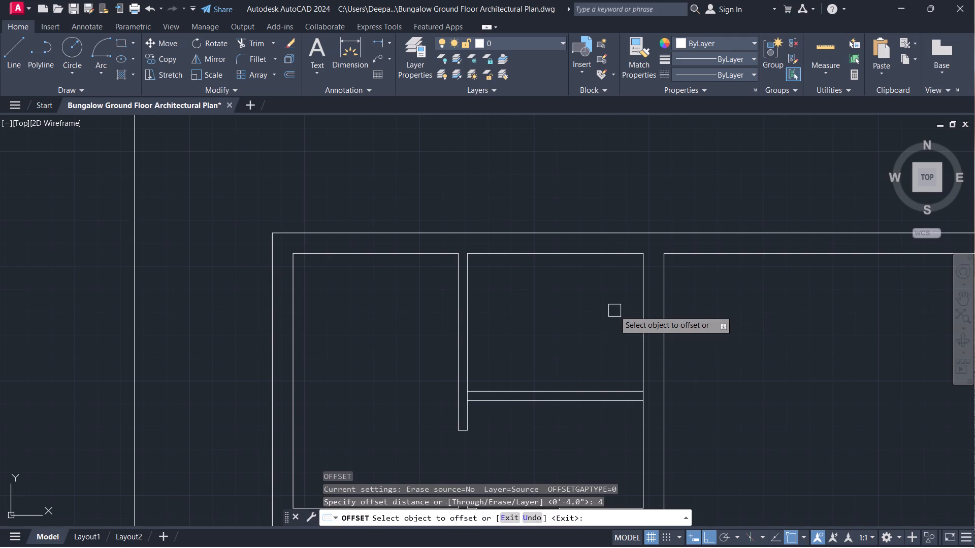
click(469, 367)
click(507, 360)
key(Escape)
Trim the jamb line to the cross partition's thickness and remove the partition face between the two cross partition lines.
text(TR)
key(space)
scroll(480, 370, up, 3)
click(467, 372)
middle_drag(507, 380, 488, 147)
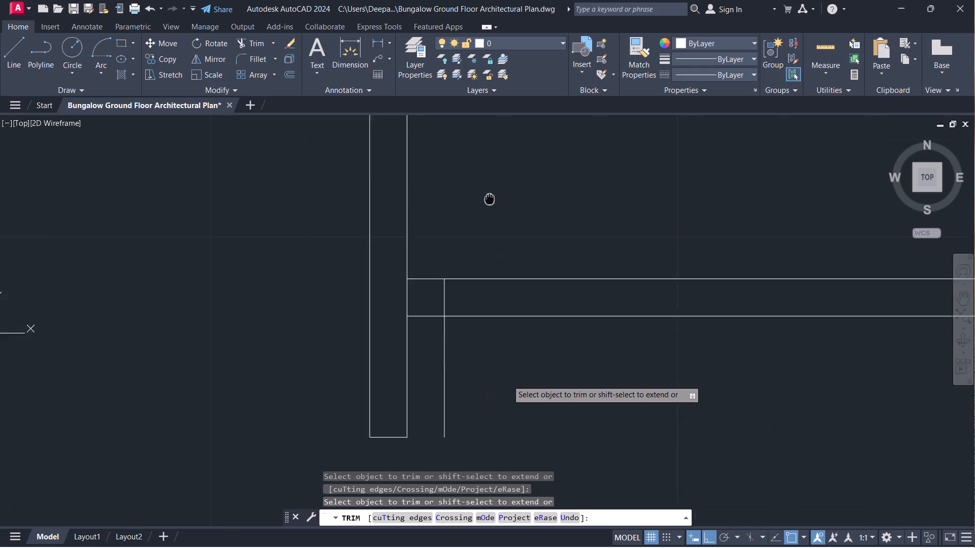
middle_drag(488, 147, 492, 116)
click(451, 287)
click(411, 214)
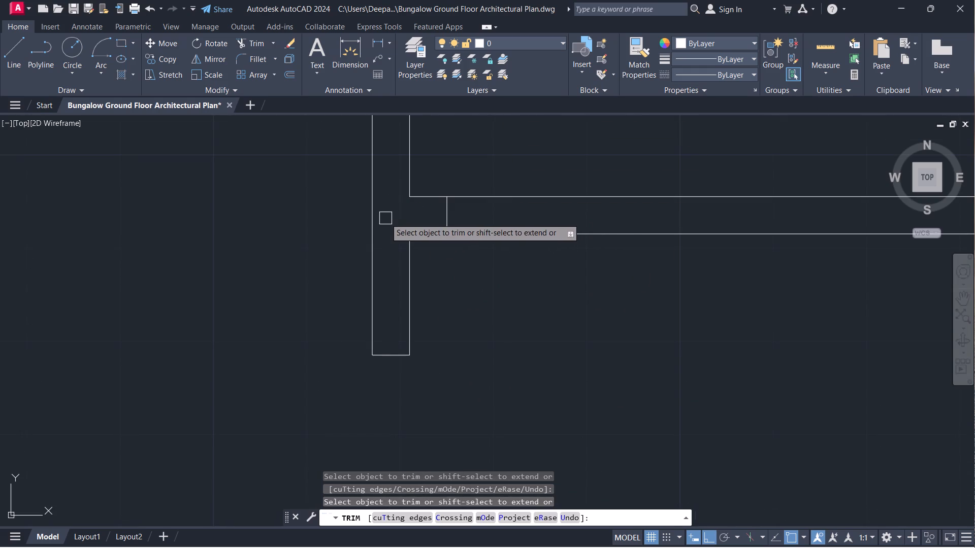
key(Escape)
Offset the short jamb line by 2'6" to the east within the cross partition.
text(O)
key(space)
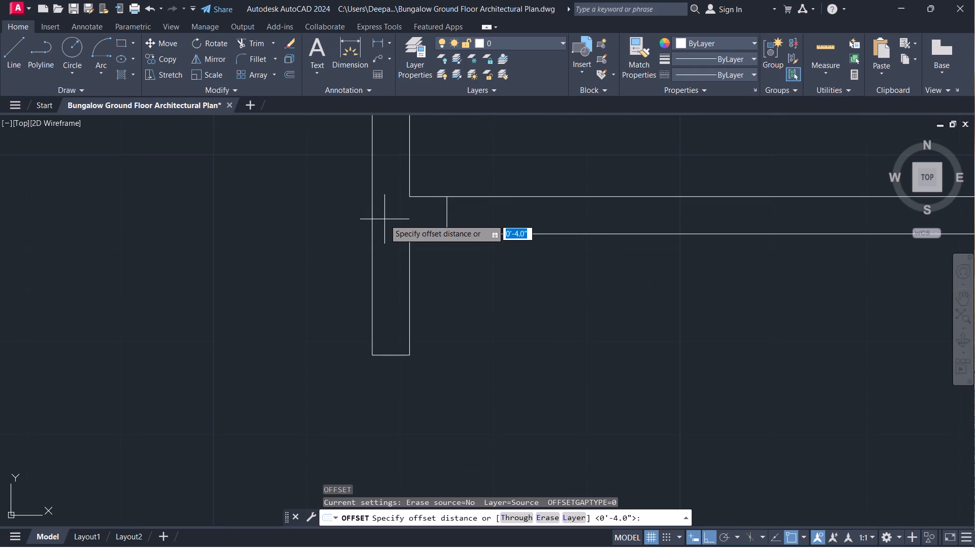
text(2')
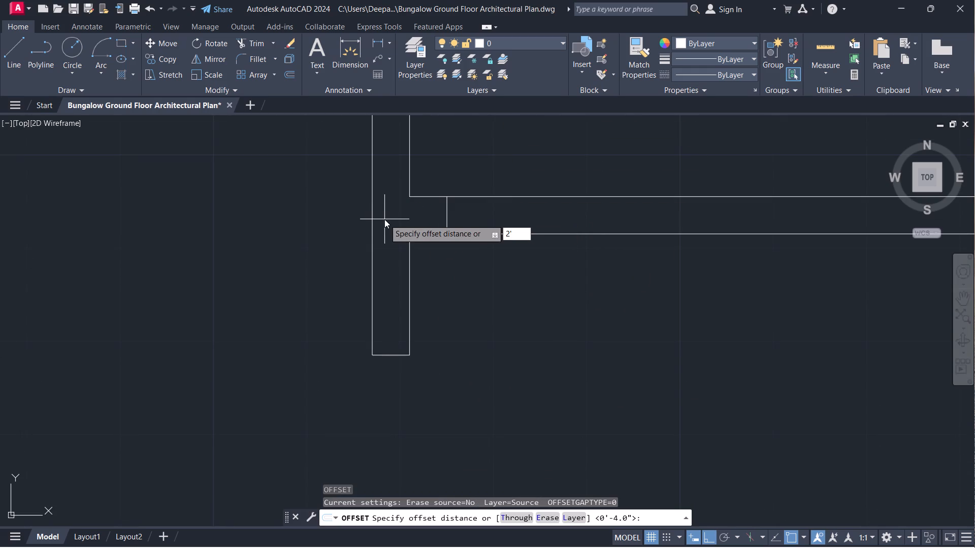
key(6)
key(Return)
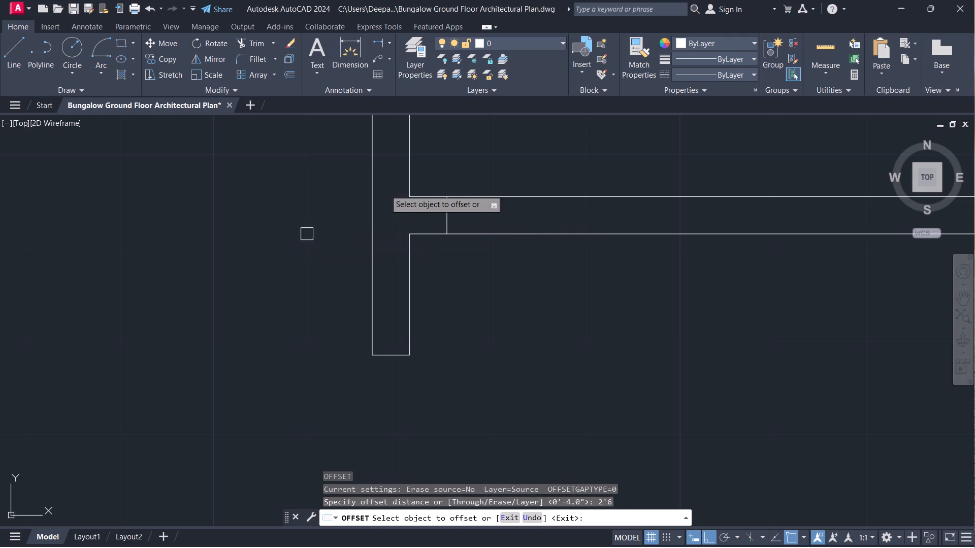
click(448, 222)
click(526, 220)
key(Escape)
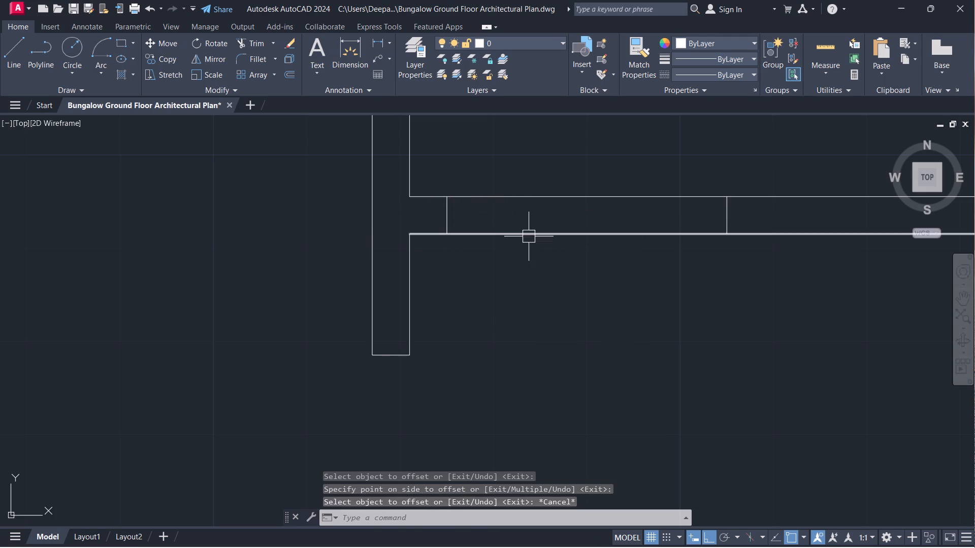
Trim both cross partition faces between the jamb lines to open the doorway.
key(t)
key(r)
key(space)
drag(543, 270, 540, 180)
key(Escape)
Draw a 2'6" door leaf line northward from the upper corner of the new doorway's west jamb.
scroll(540, 180, down, 1)
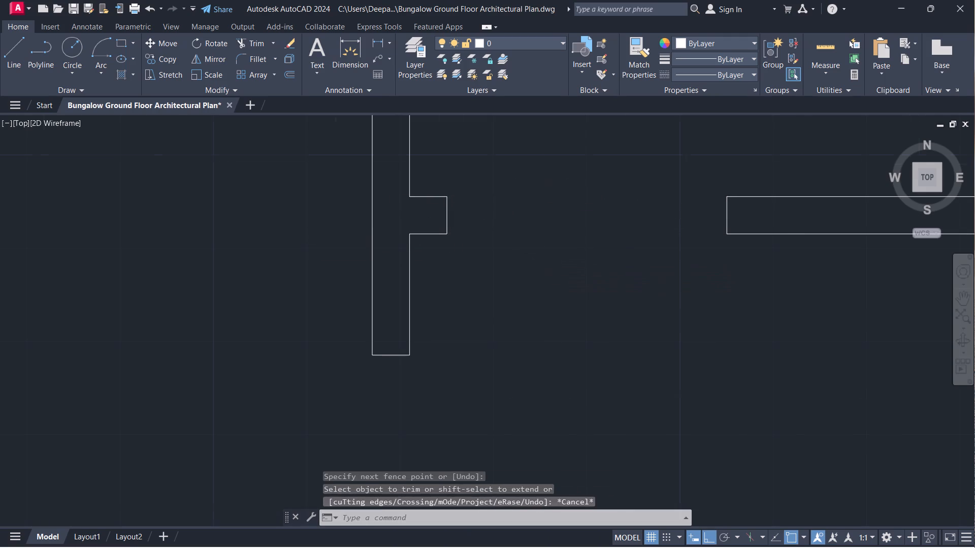
scroll(540, 180, down, 3)
middle_drag(541, 185, 506, 235)
scroll(541, 185, up, 1)
middle_drag(494, 180, 444, 238)
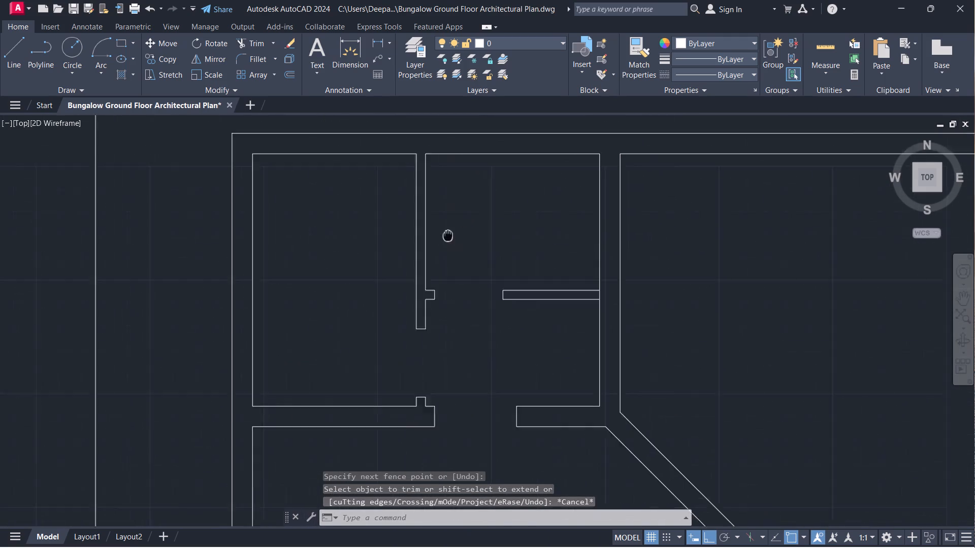
middle_drag(444, 238, 406, 280)
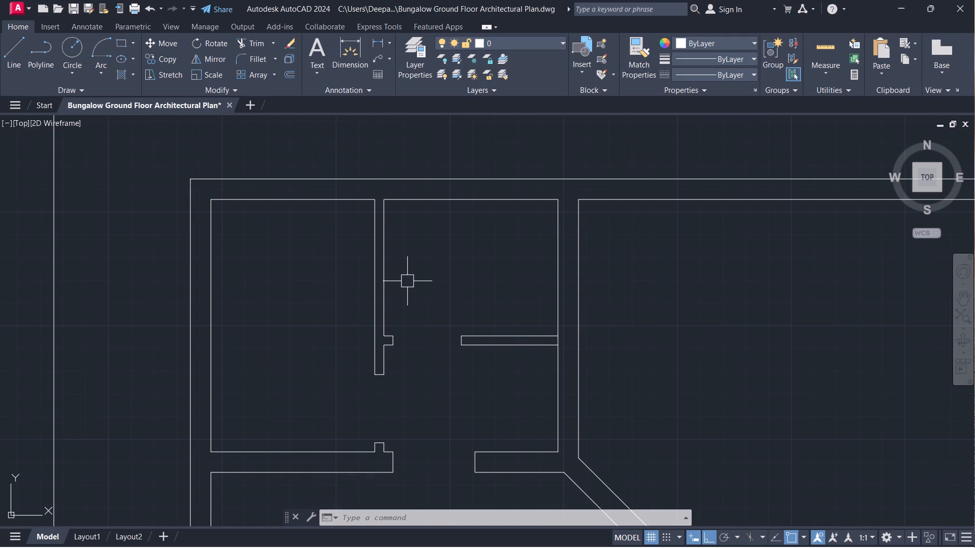
text(L)
key(space)
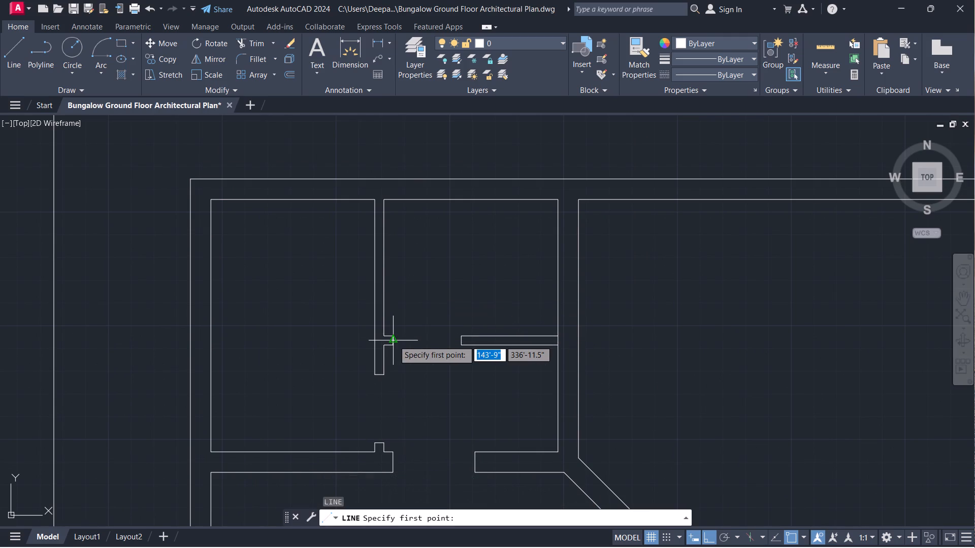
click(393, 336)
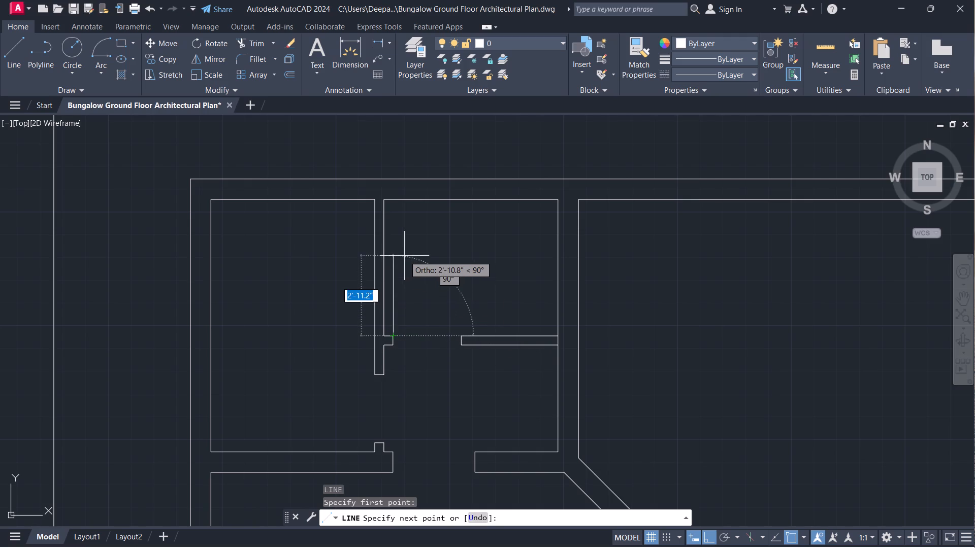
text(2'6)
key(Return)
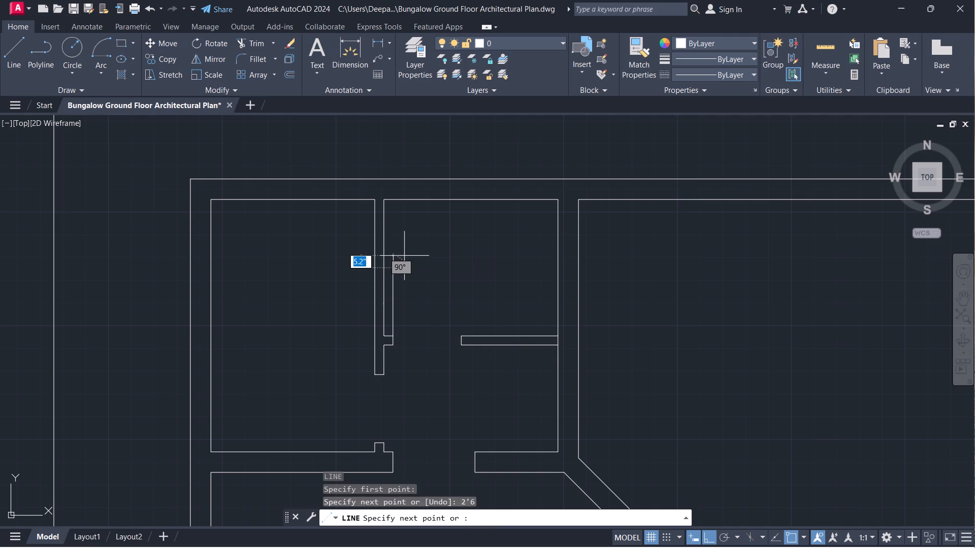
key(Escape)
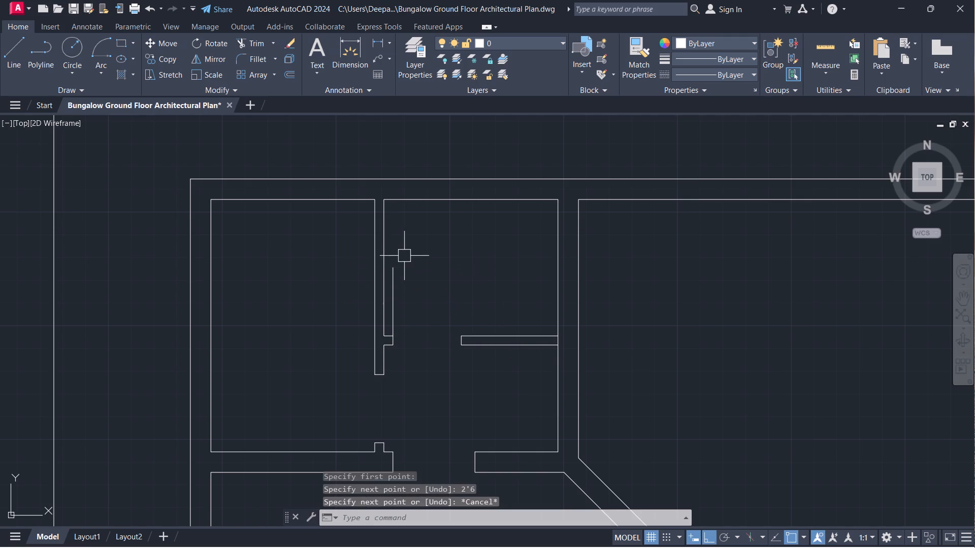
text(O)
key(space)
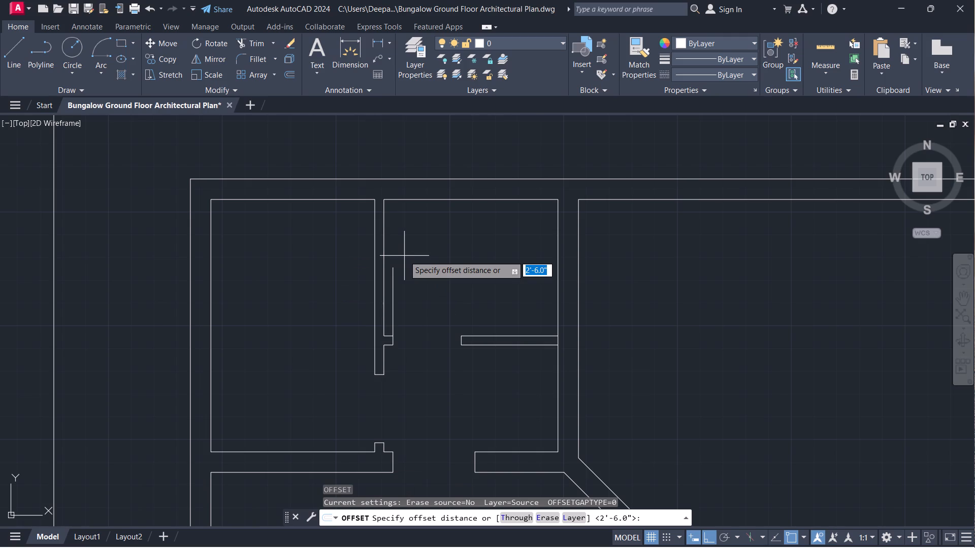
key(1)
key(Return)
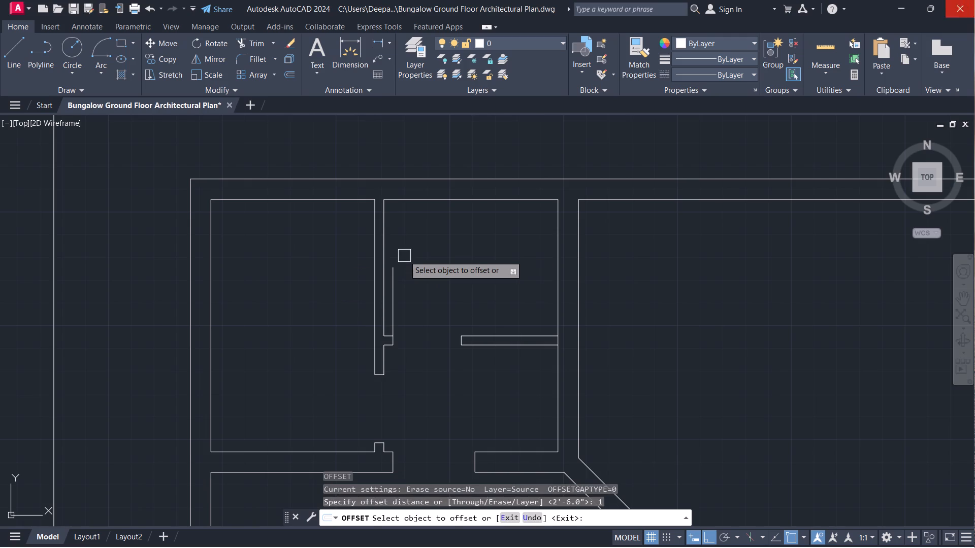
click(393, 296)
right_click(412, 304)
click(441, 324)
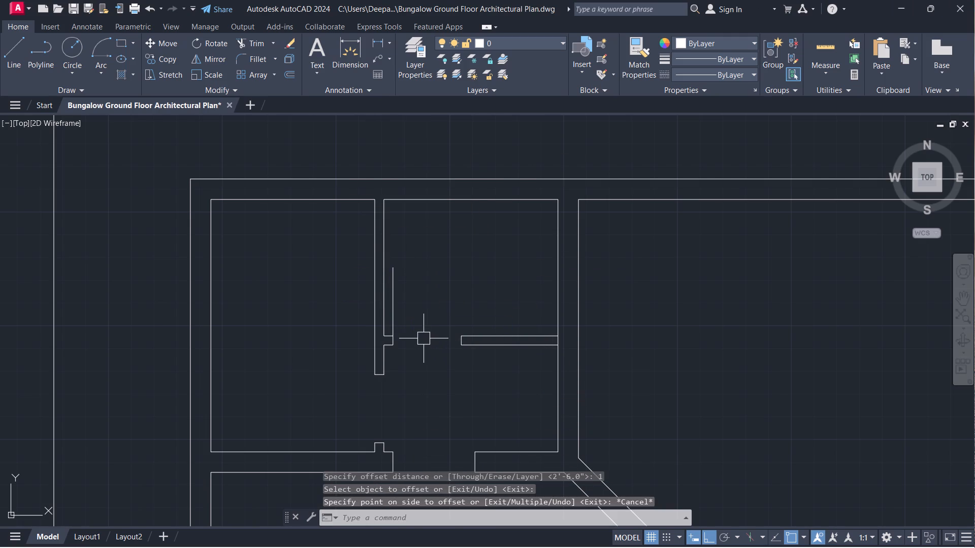
Offset the door leaf line by 1" to the east to give the leaf its thickness.
text(O 1)
key(Return)
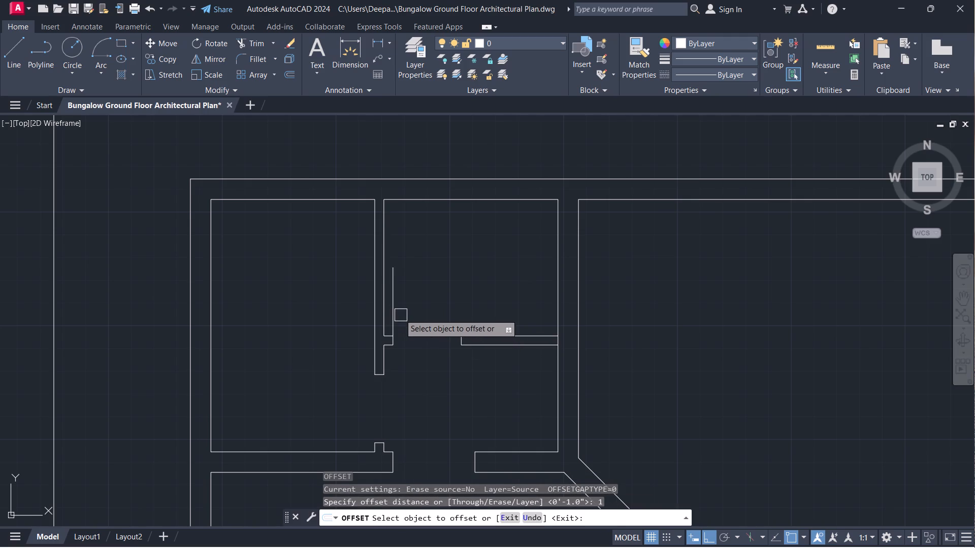
click(398, 312)
click(416, 318)
right_click(418, 319)
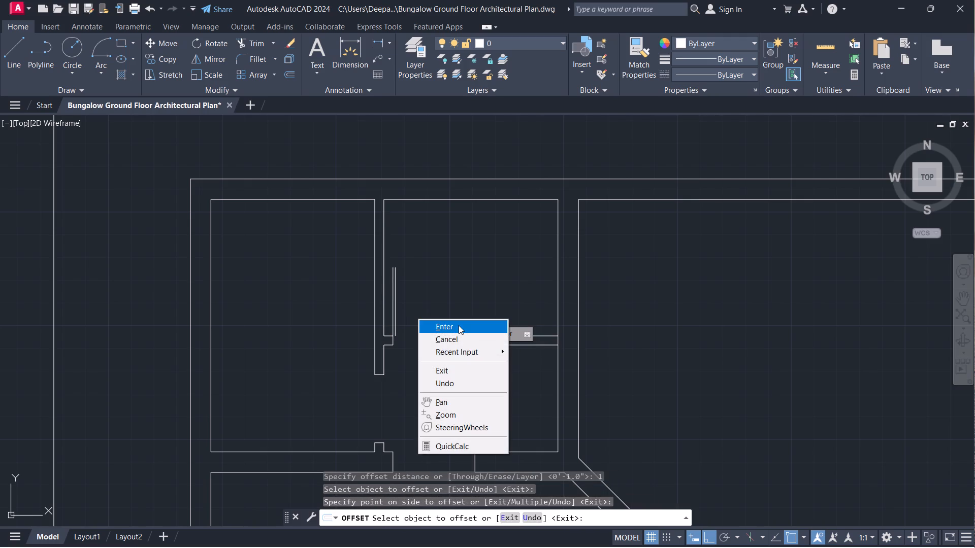
click(472, 342)
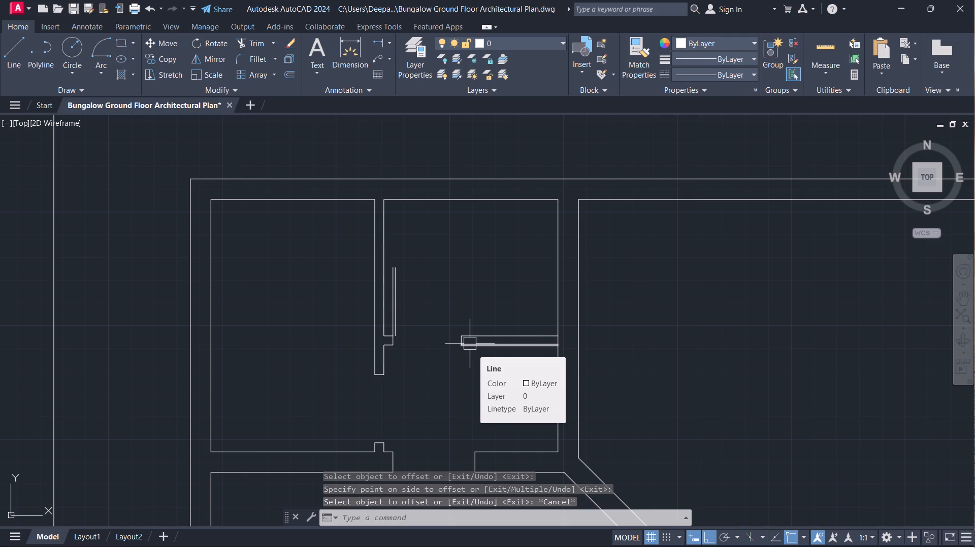
Draw a short line closing the door leaf's south end between its two long edges.
text(LL)
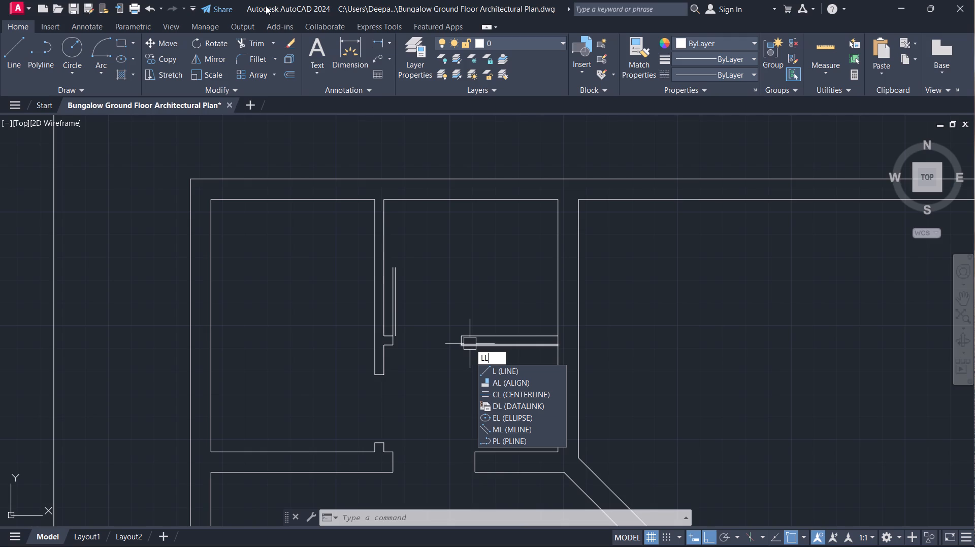
key(Escape)
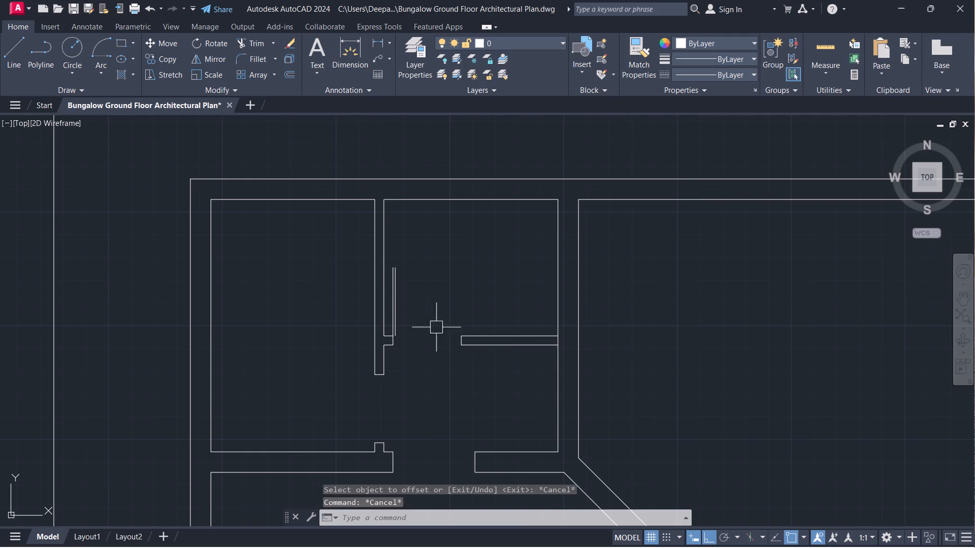
scroll(444, 345, up, 1)
scroll(380, 319, up, 1)
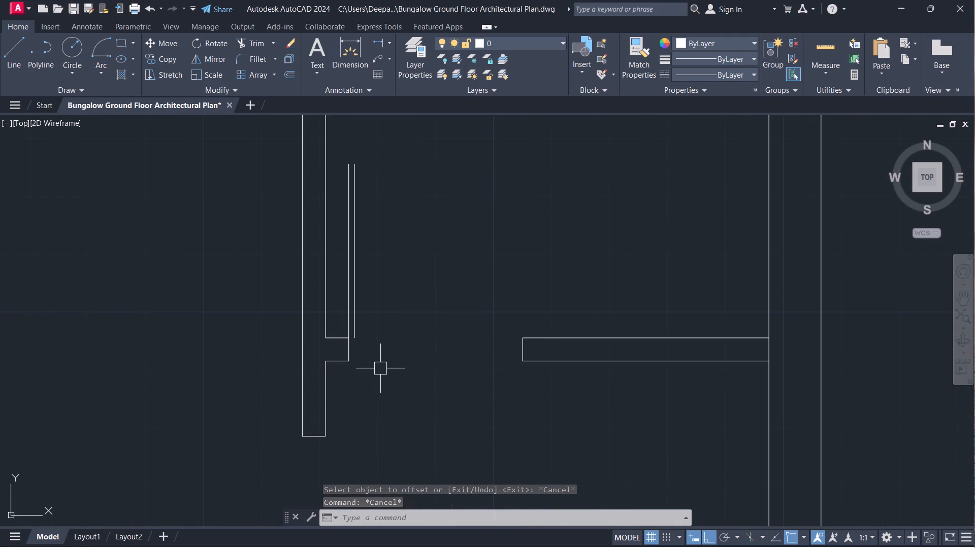
text(L)
key(space)
scroll(360, 336, up, 2)
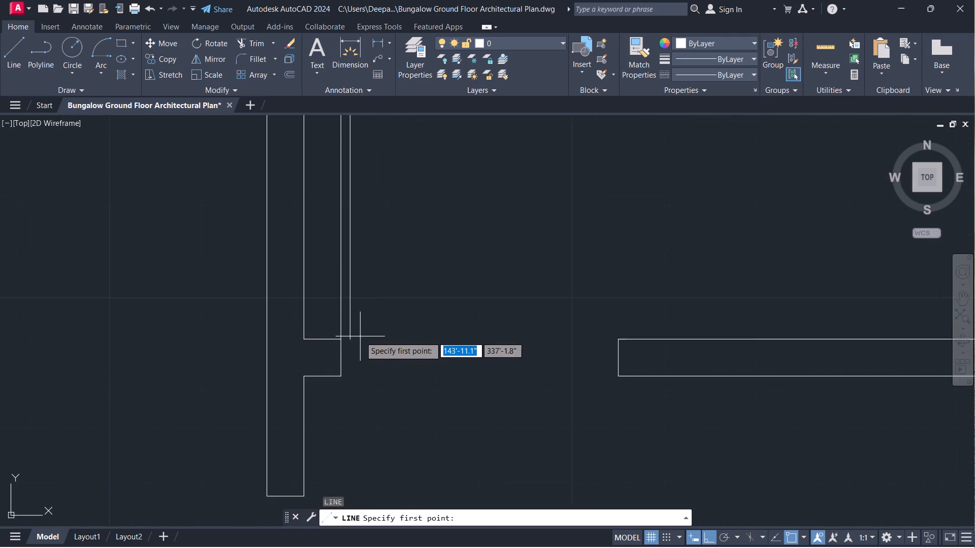
scroll(360, 336, up, 1)
click(307, 344)
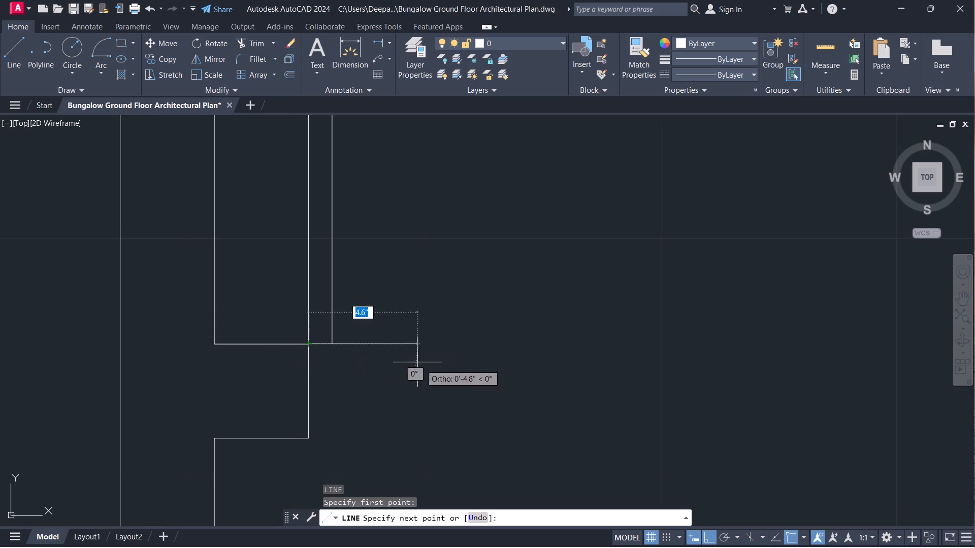
click(335, 347)
right_click(335, 347)
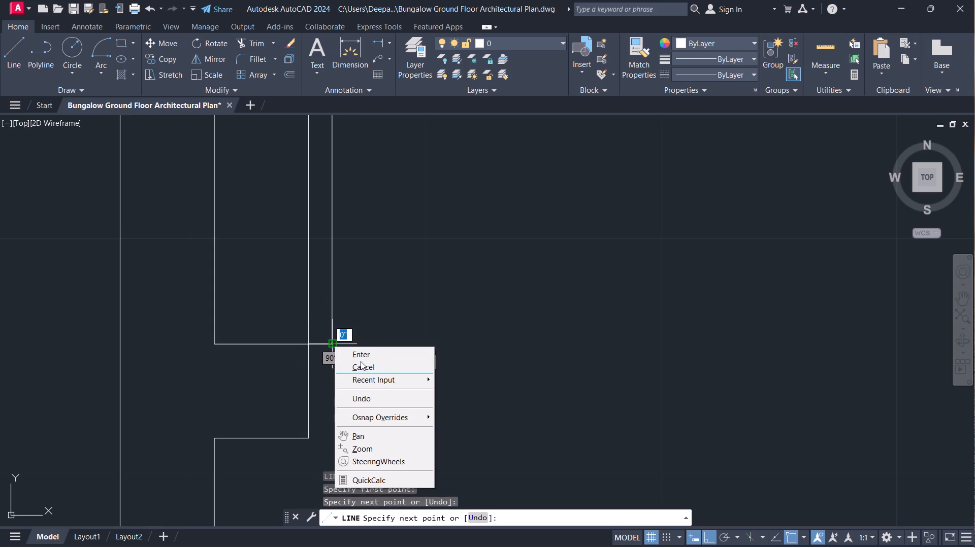
click(361, 361)
Draw the 90° door swing arc from the east jamb's upper corner to the leaf's north end, centred on the west jamb's upper corner.
scroll(422, 348, down, 3)
middle_drag(422, 348, 417, 402)
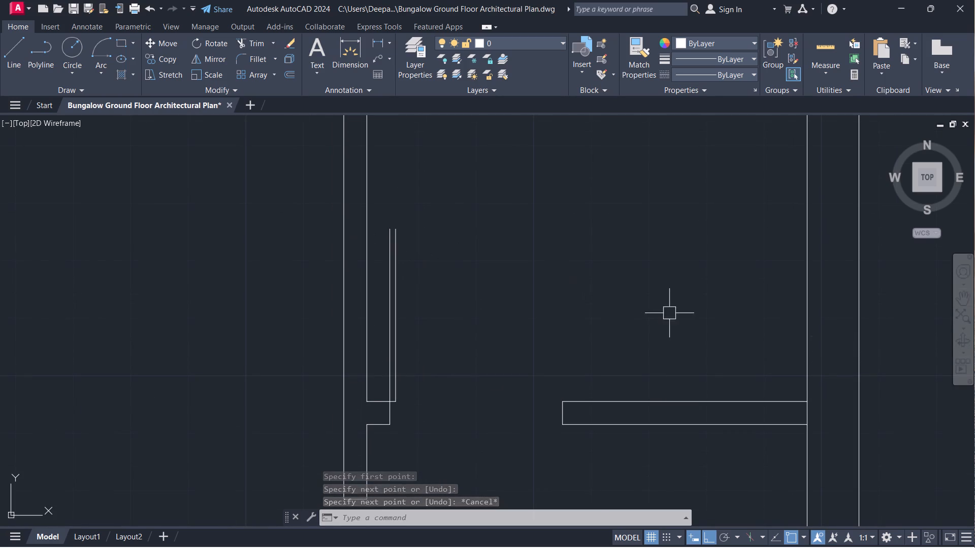
click(105, 45)
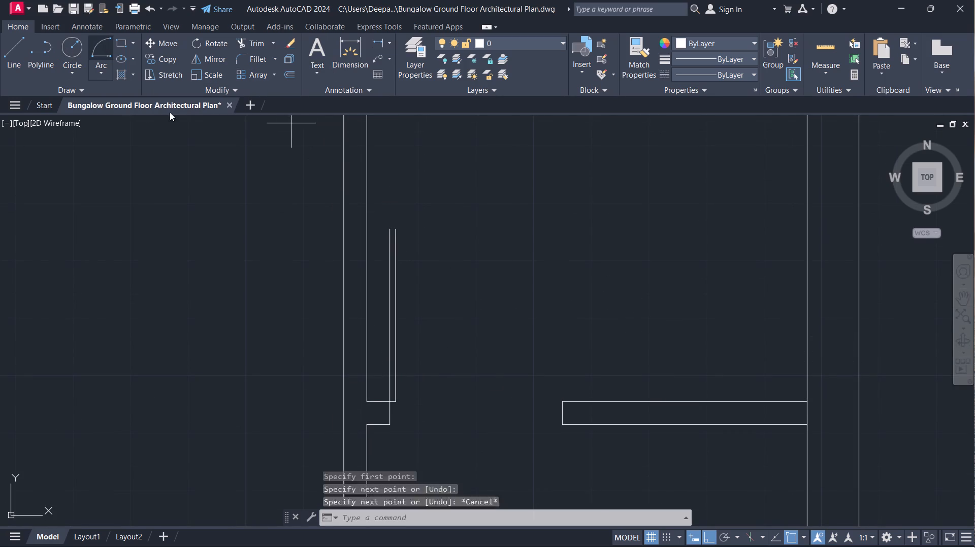
click(562, 401)
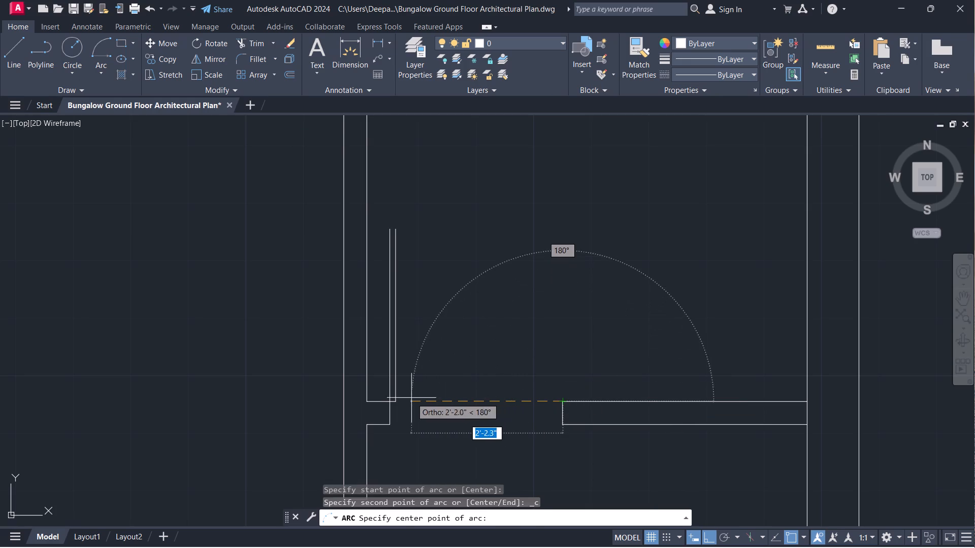
click(386, 398)
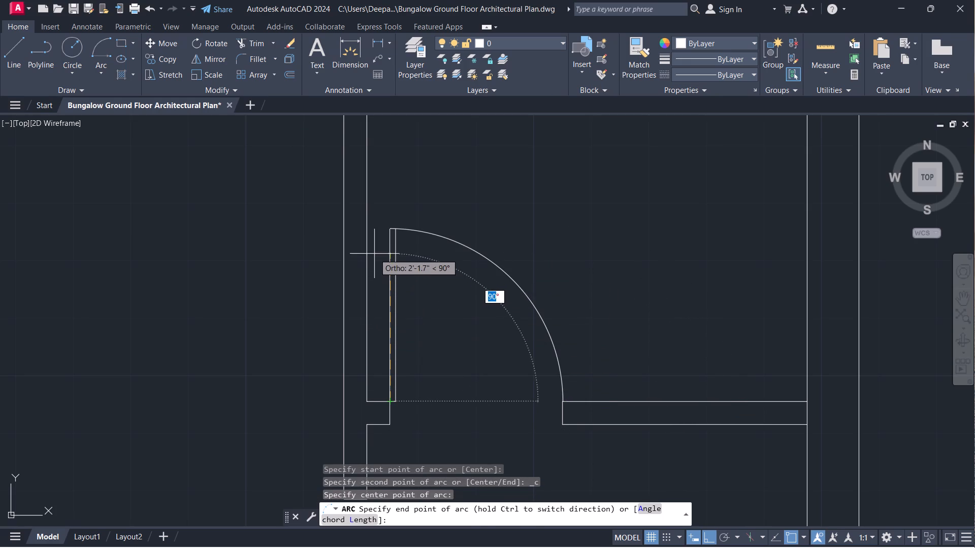
click(391, 165)
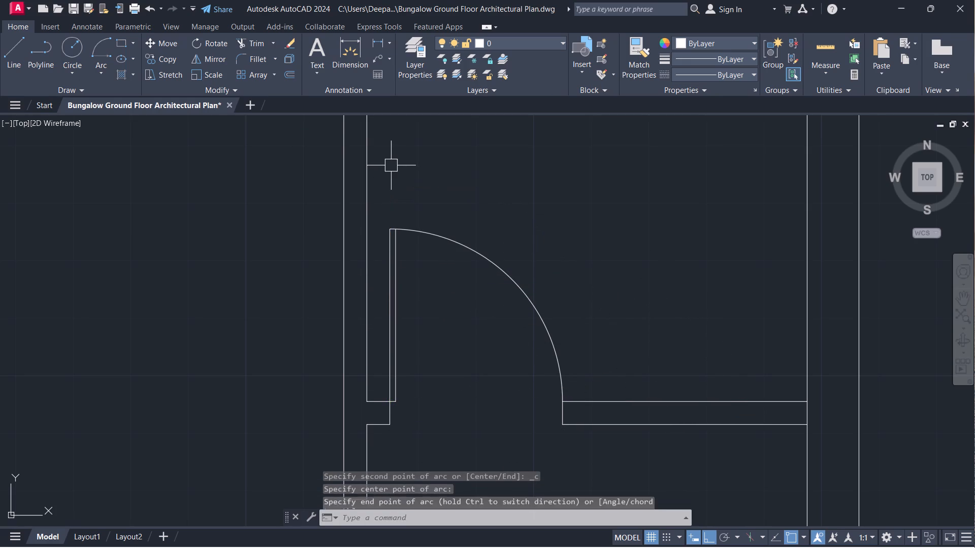
right_click(391, 165)
click(386, 193)
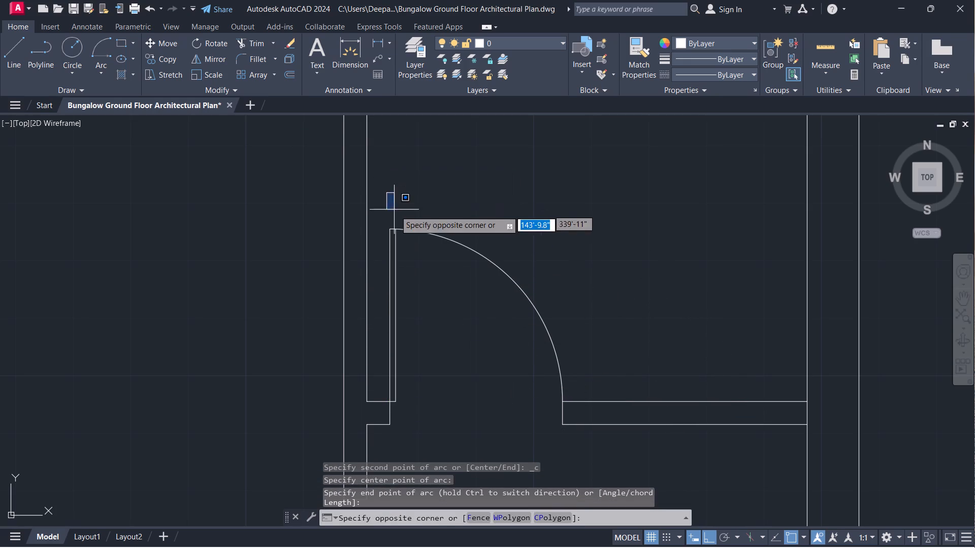
click(388, 169)
Trim the end of the leaf's east edge that projects past the swing arc.
scroll(397, 235, up, 6)
scroll(402, 157, up, 2)
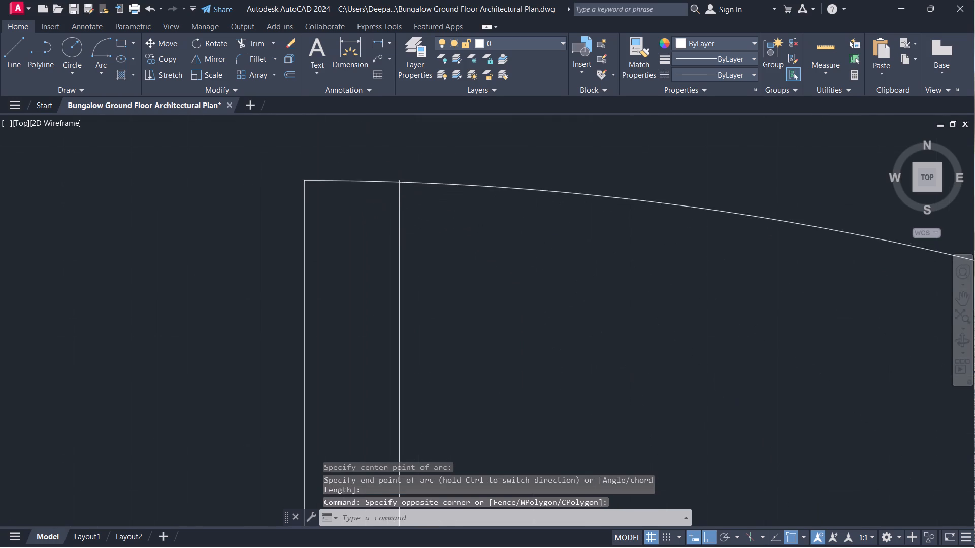
scroll(402, 157, up, 3)
middle_drag(378, 323, 403, 137)
scroll(402, 151, up, 1)
middle_drag(386, 233, 402, 222)
text(TR)
key(space)
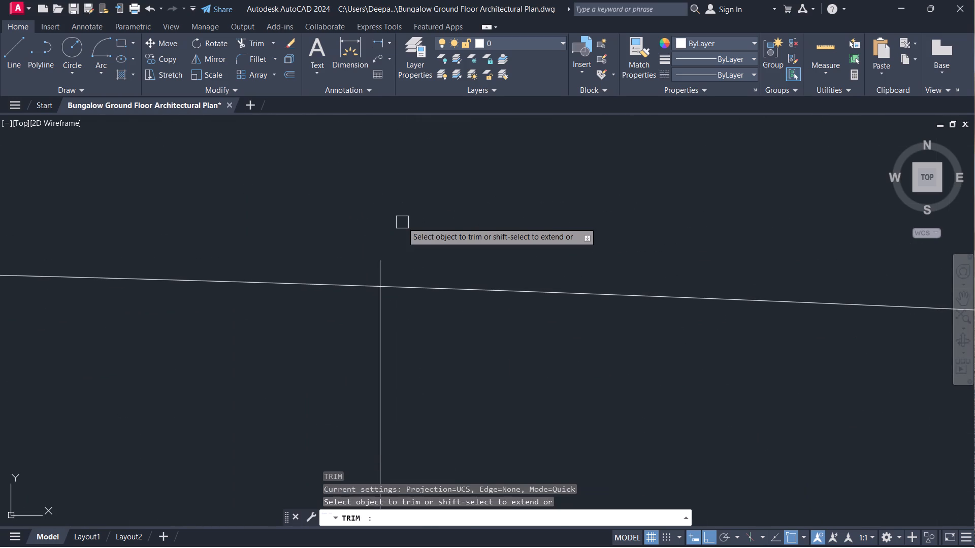
click(361, 260)
click(409, 273)
right_click(407, 260)
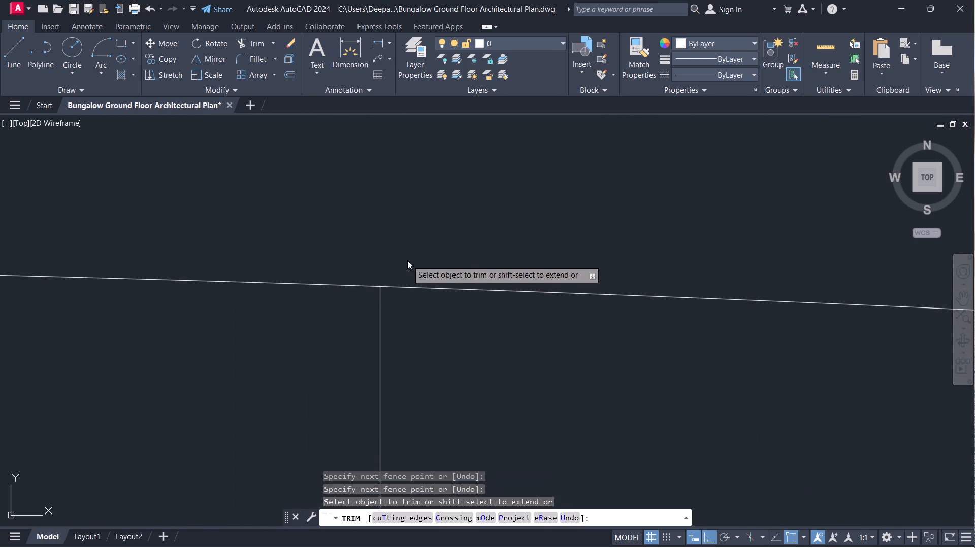
click(416, 277)
Start a line for the door at the doorway in the north-south partition.
scroll(356, 256, up, 1)
scroll(356, 256, down, 12)
scroll(274, 302, down, 2)
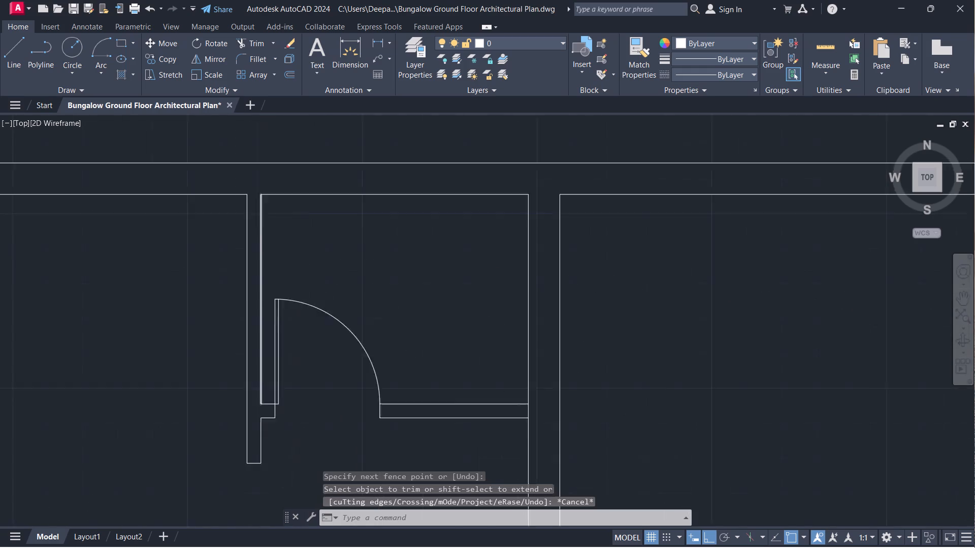
scroll(256, 307, down, 4)
middle_drag(210, 350, 374, 248)
scroll(371, 256, up, 3)
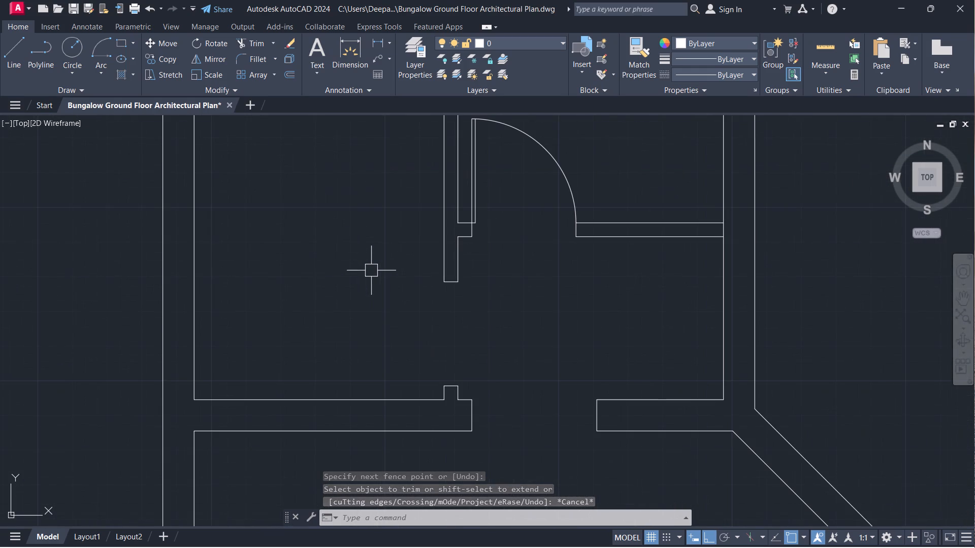
text(L)
key(space)
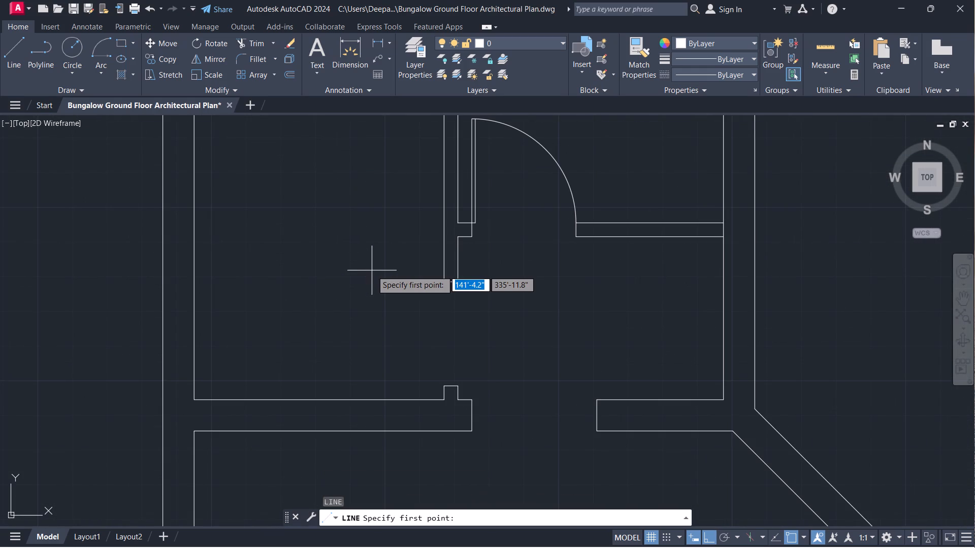
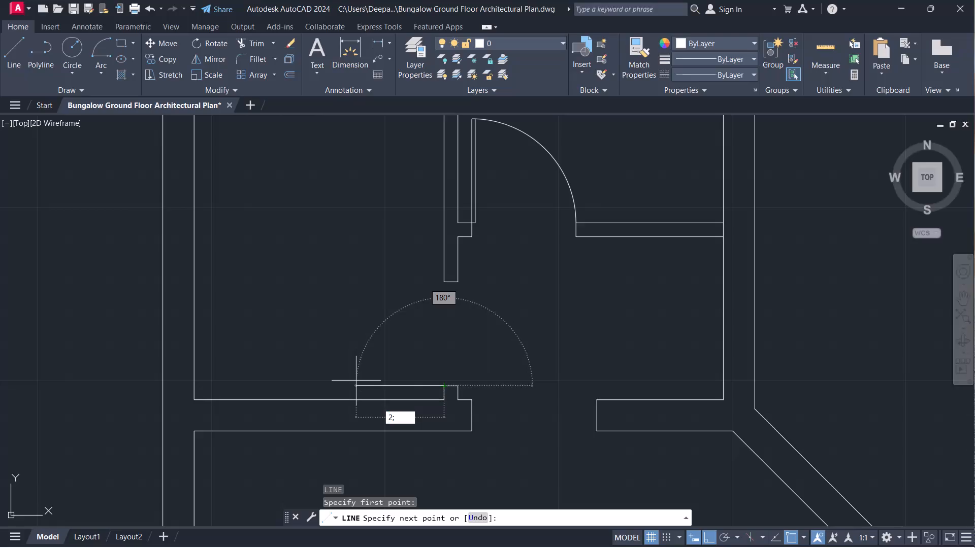
Draw a 2'6" horizontal door-leaf line westward from the wall notch below the small room's opening.
key(BackSpace)
key(apostrophe)
key(6)
key(Return)
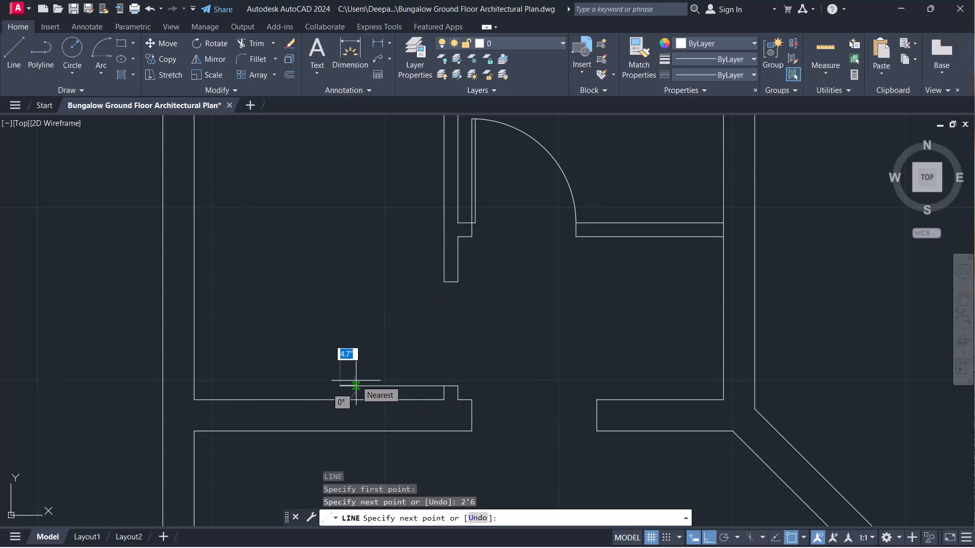
key(Escape)
Offset the new door-leaf line upward by 1" to give the leaf its thickness.
text(O)
key(space)
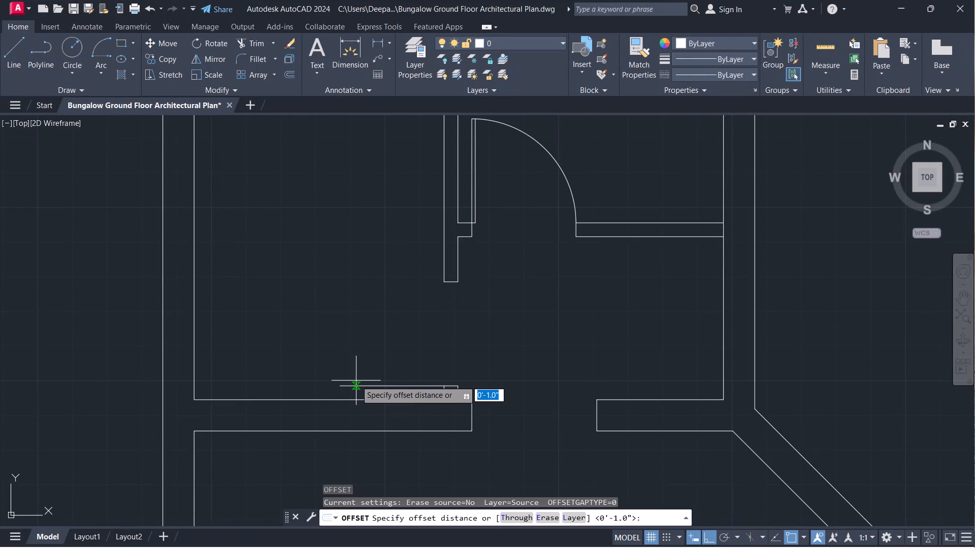
key(Return)
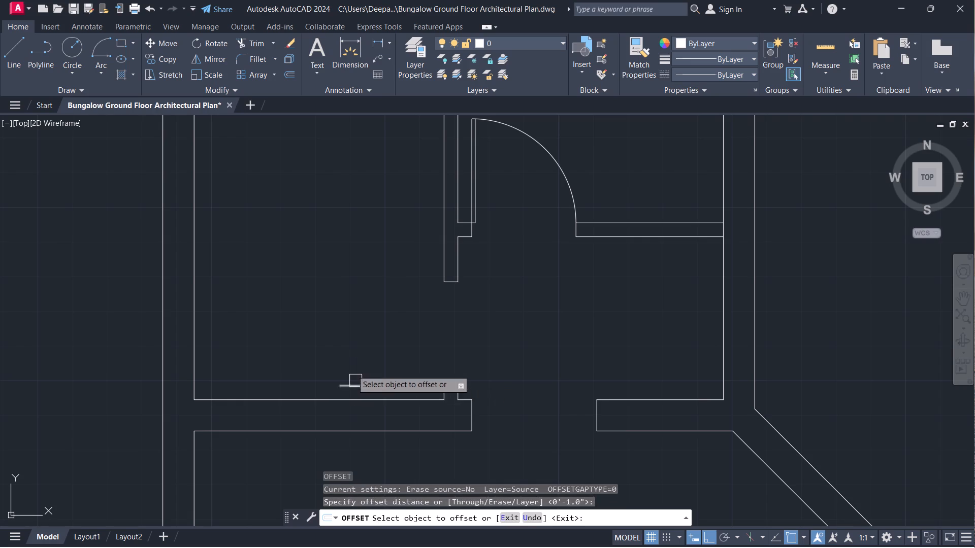
scroll(368, 360, up, 3)
click(363, 424)
click(372, 361)
right_click(372, 361)
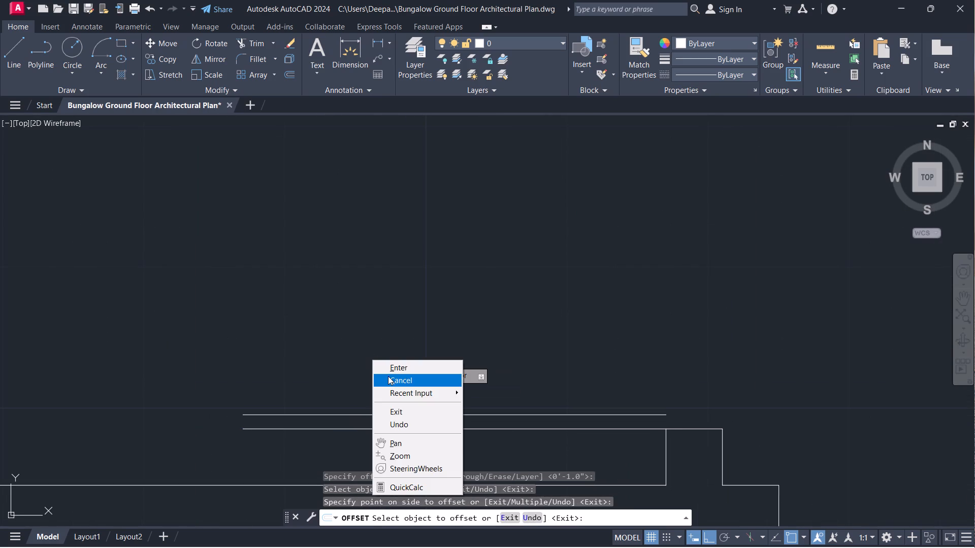
click(389, 377)
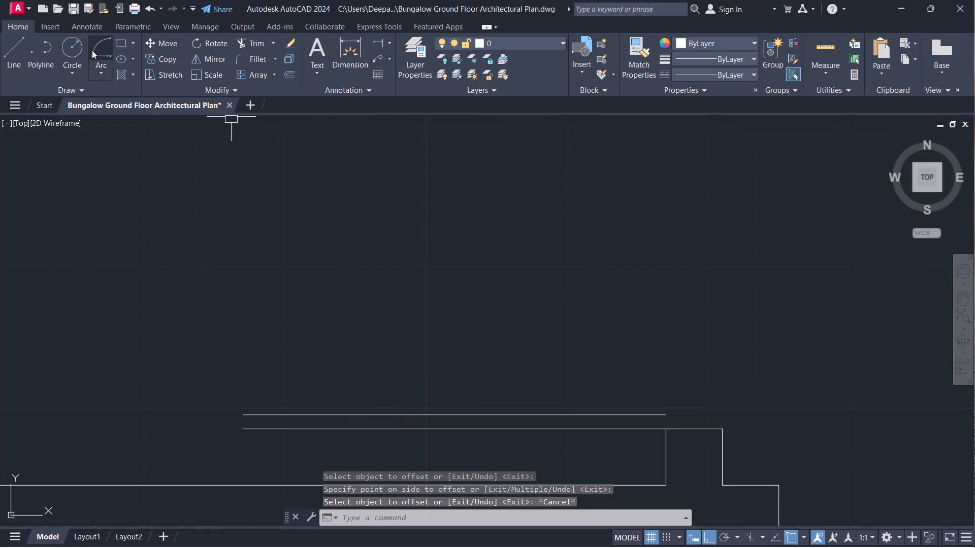
Draw the door swing arc from the wall end above the opening, centred on the leaf's hinge corner, to the leaf's free end.
click(93, 51)
scroll(319, 216, down, 5)
scroll(377, 267, up, 2)
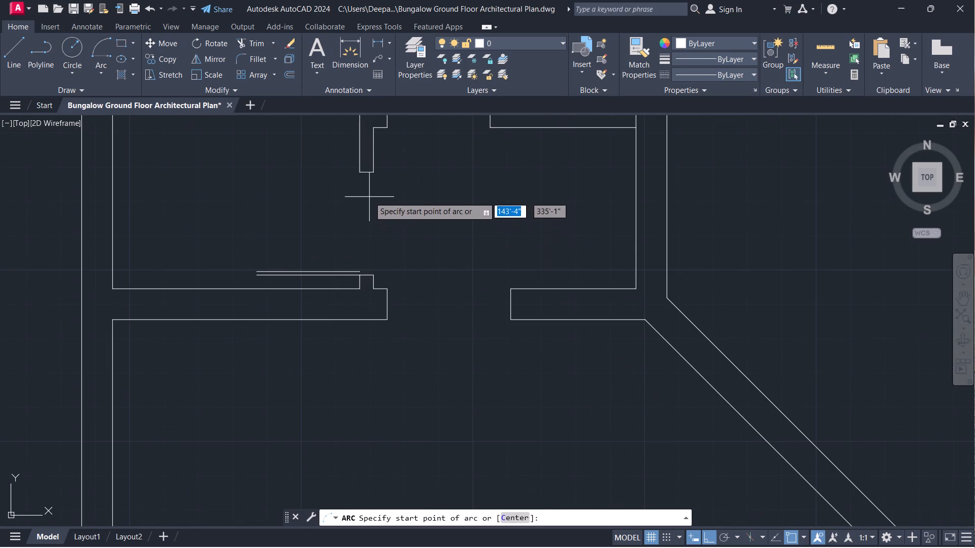
click(362, 170)
scroll(355, 269, up, 5)
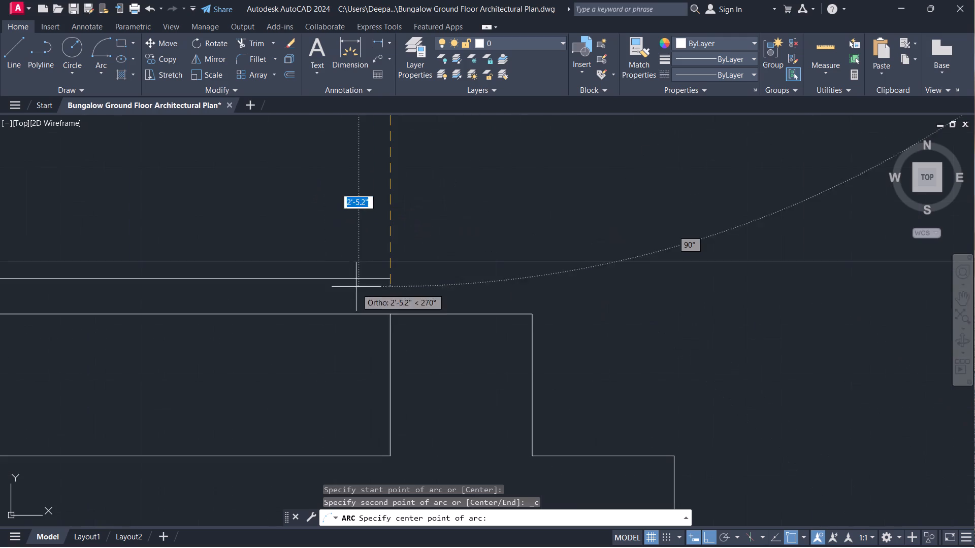
click(388, 315)
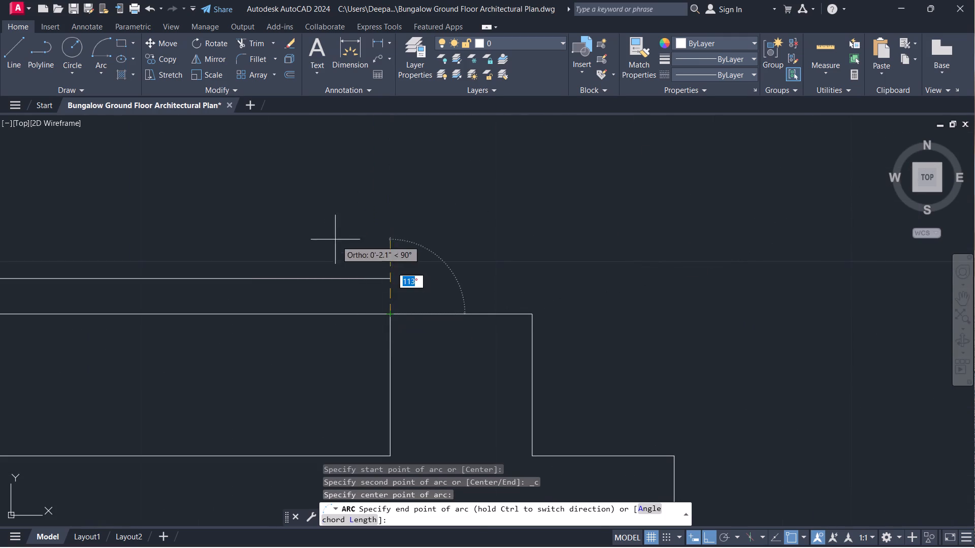
scroll(332, 239, down, 6)
click(310, 237)
Trim the part of the upper door-leaf line that projects beyond the swing arc.
scroll(263, 241, up, 6)
scroll(320, 288, up, 5)
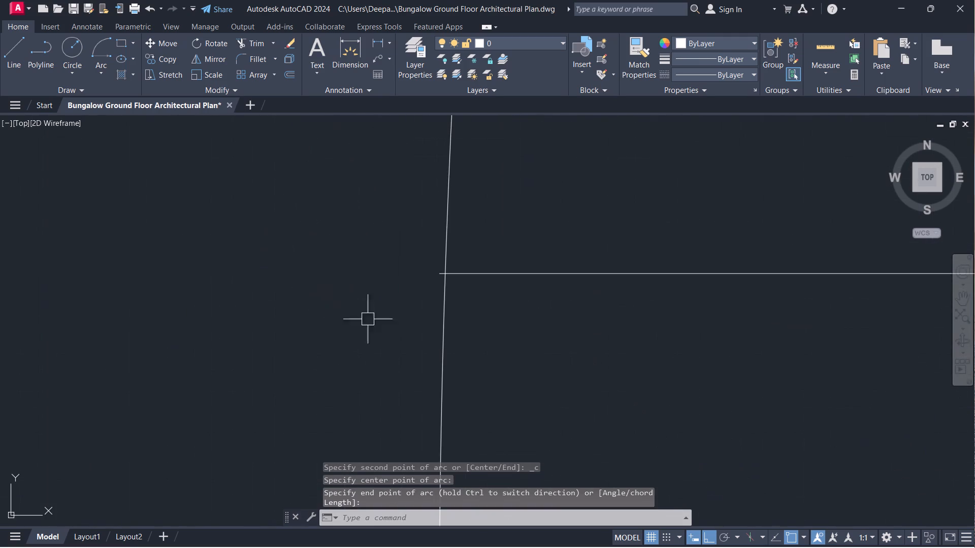
scroll(411, 295, up, 5)
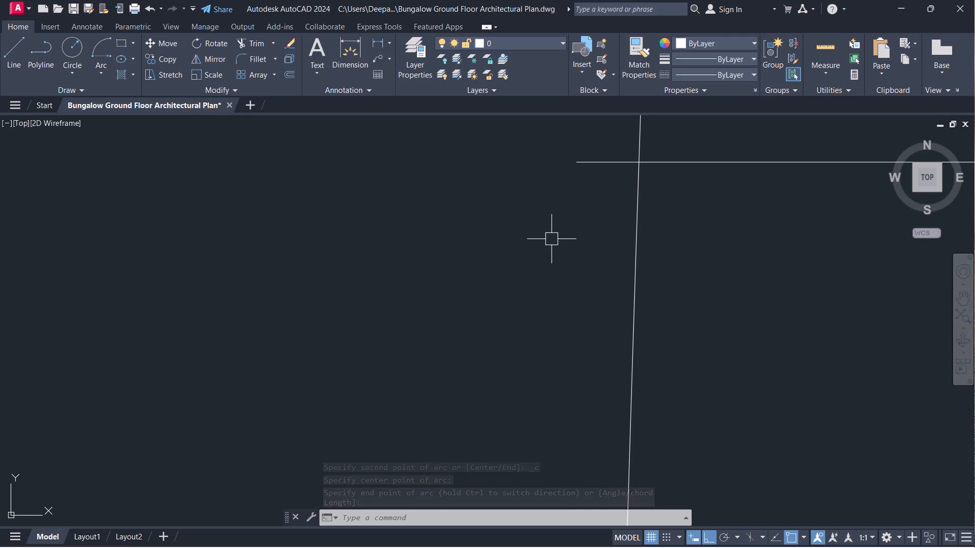
text(TR)
key(space)
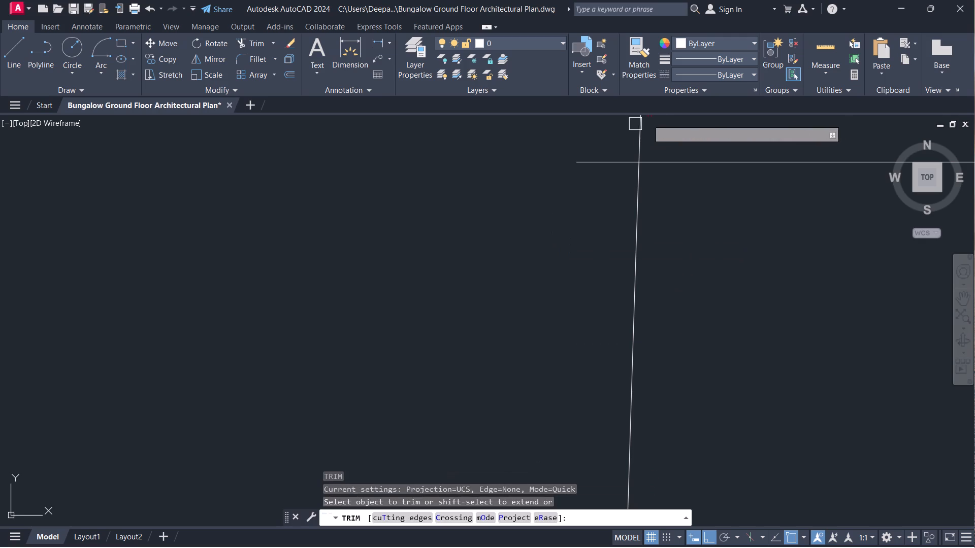
click(588, 165)
scroll(581, 179, down, 6)
scroll(483, 209, down, 2)
middle_drag(482, 209, 227, 257)
scroll(225, 257, down, 5)
middle_drag(335, 221, 242, 252)
right_click(372, 206)
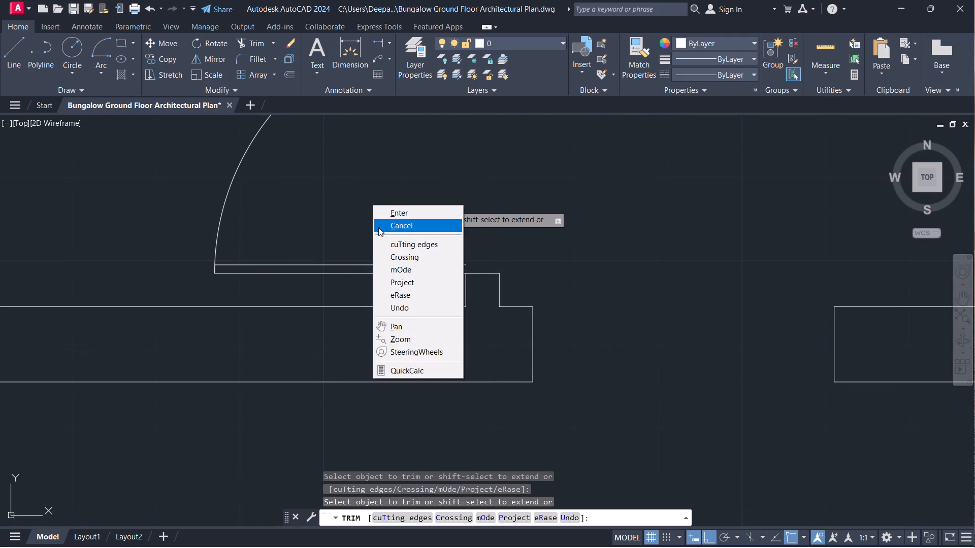
click(381, 229)
Close the hinge end of the door leaf with a short 1" vertical line.
scroll(457, 258, up, 1)
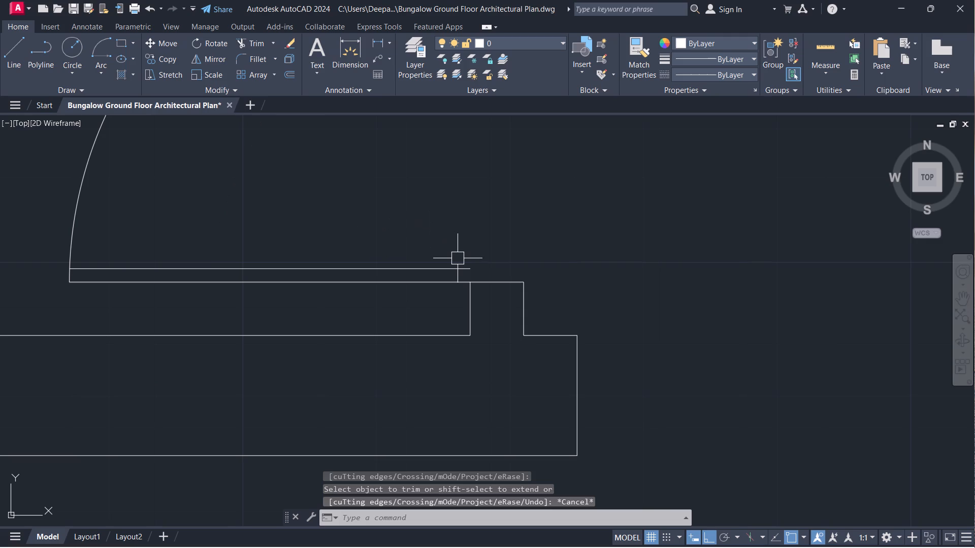
text(L)
key(space)
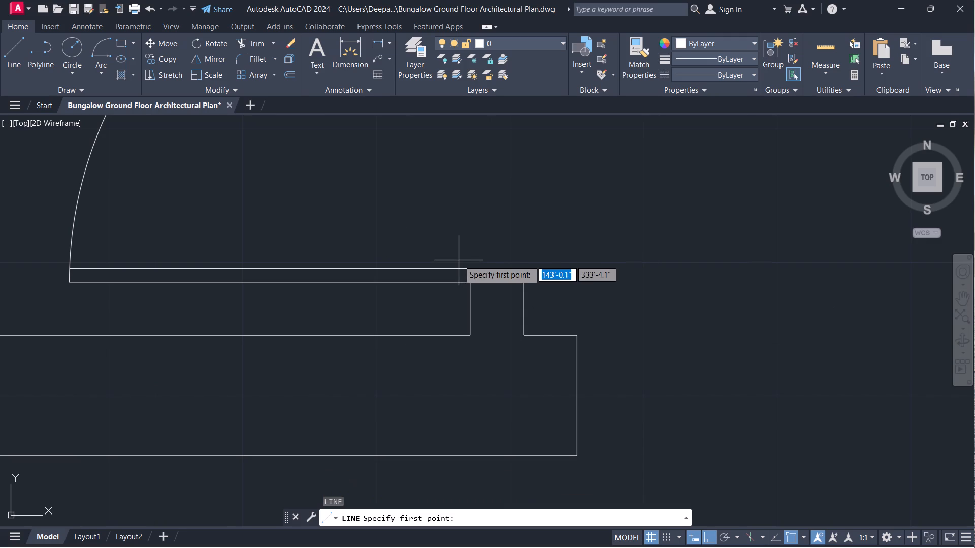
click(471, 263)
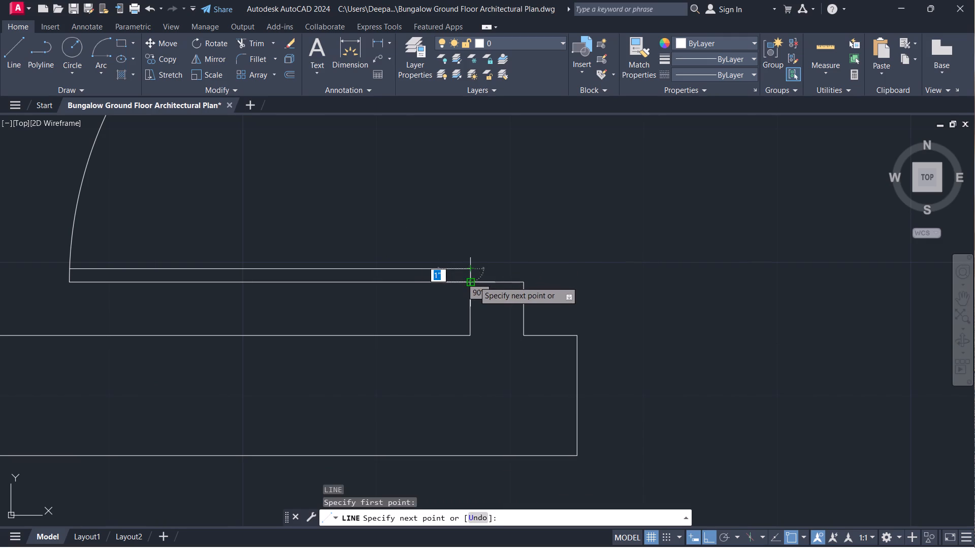
click(472, 282)
right_click(482, 242)
click(515, 265)
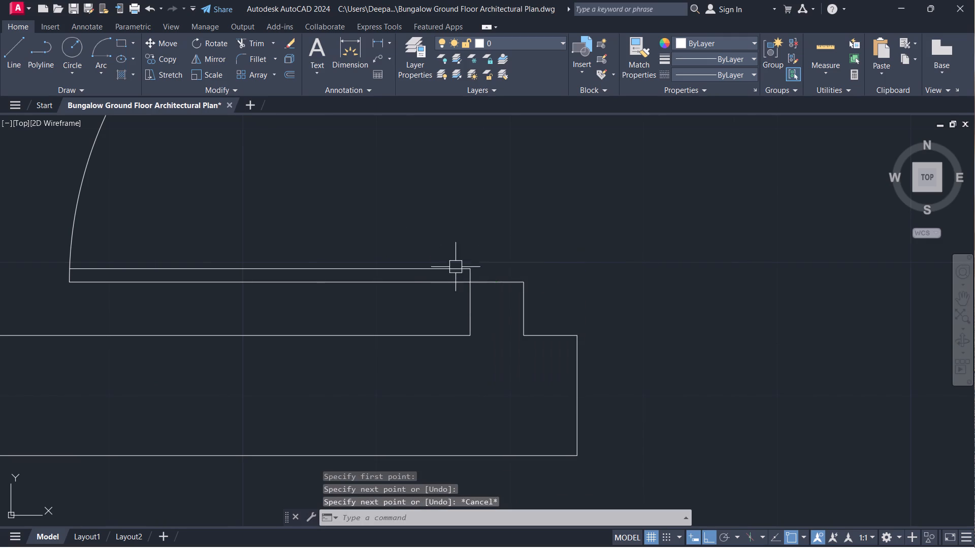
Draw a diagonal line across the 3' wall opening below the new door, from its lower west corner to its upper east corner.
scroll(439, 286, down, 7)
scroll(428, 237, up, 1)
middle_drag(428, 237, 382, 336)
scroll(387, 327, up, 1)
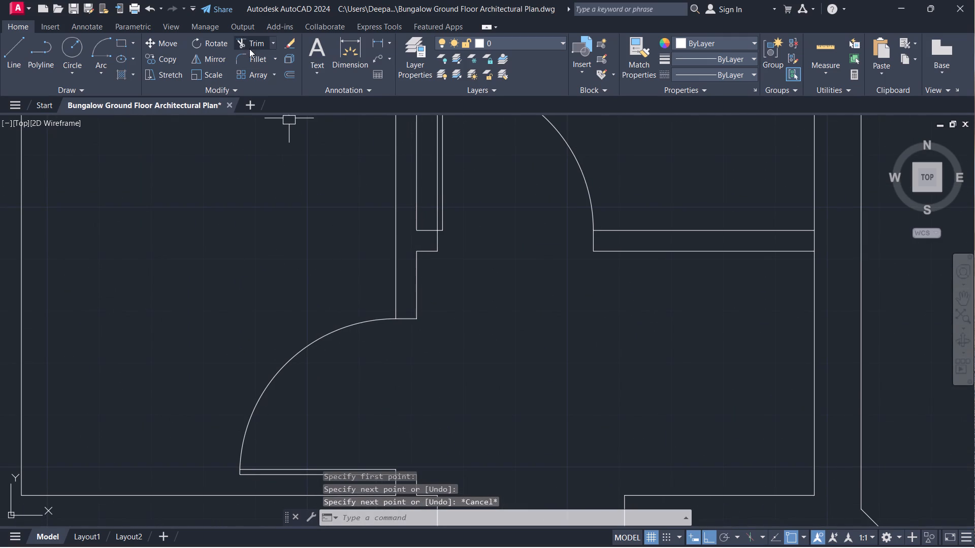
scroll(111, 226, down, 2)
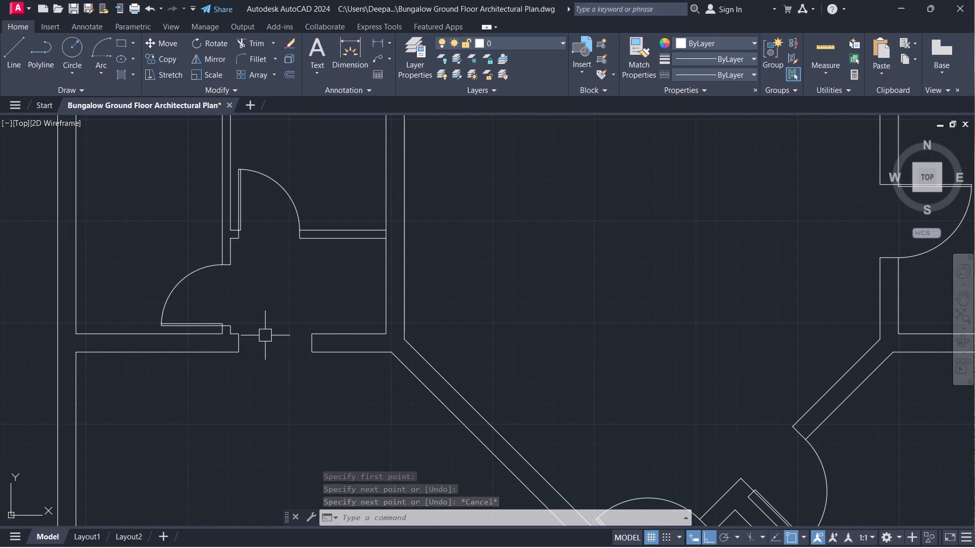
scroll(266, 335, down, 1)
middle_drag(228, 343, 315, 293)
scroll(332, 290, up, 1)
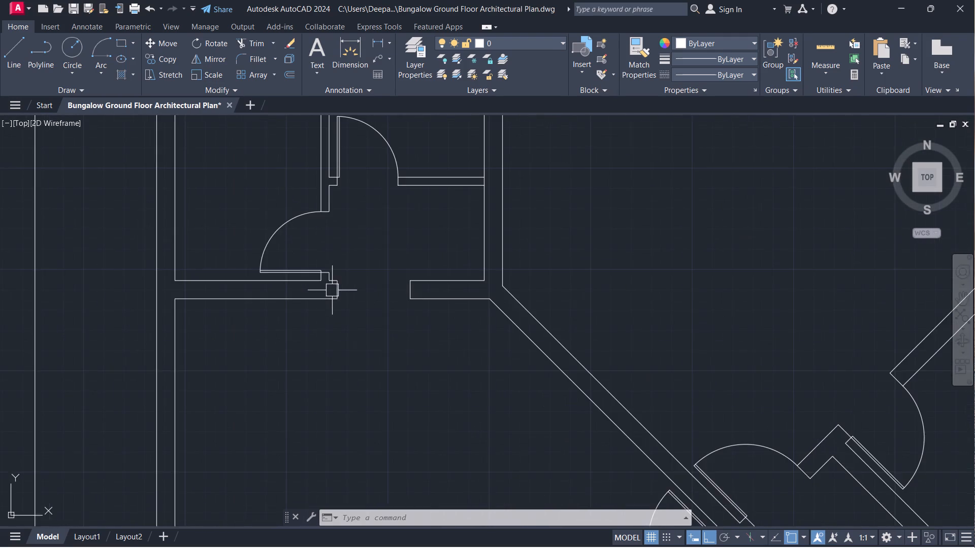
scroll(332, 290, up, 2)
text(L)
key(space)
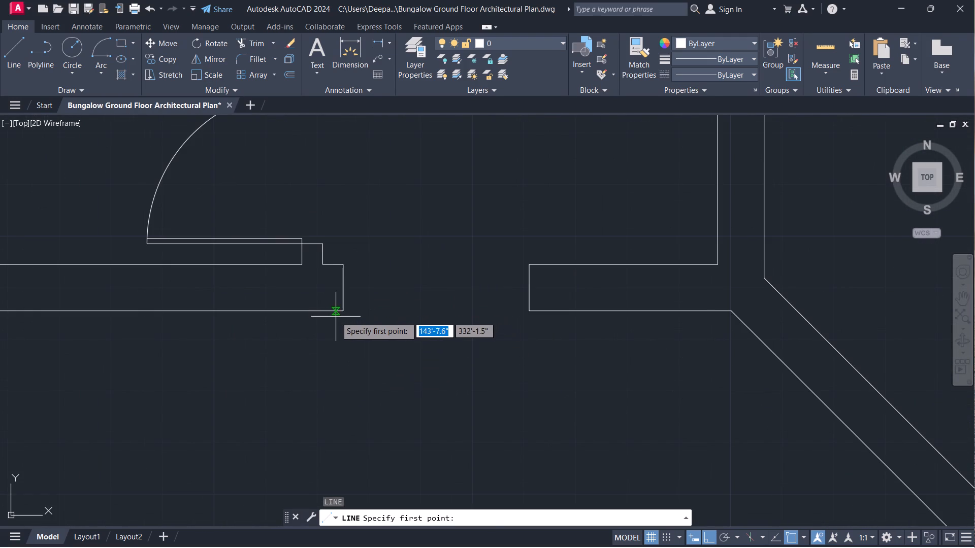
click(343, 312)
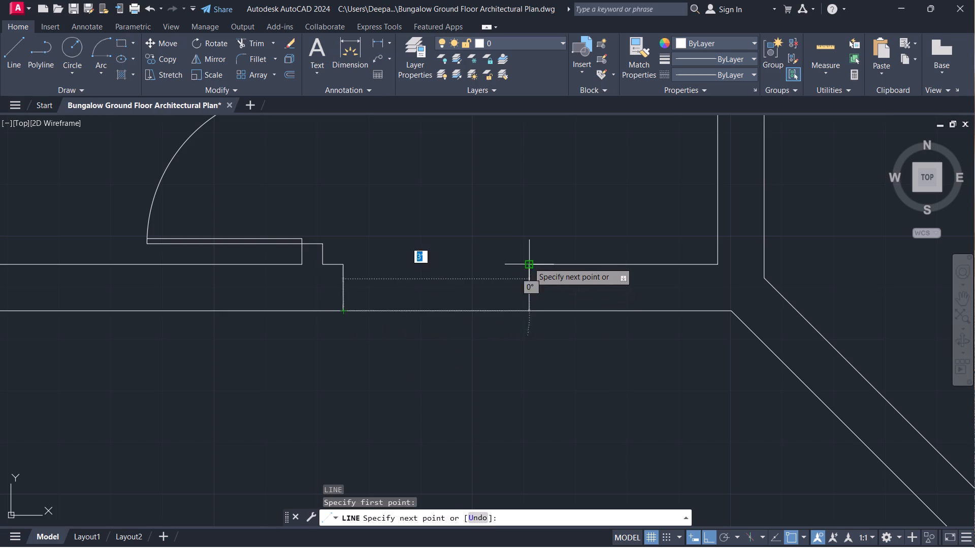
click(529, 263)
right_click(516, 304)
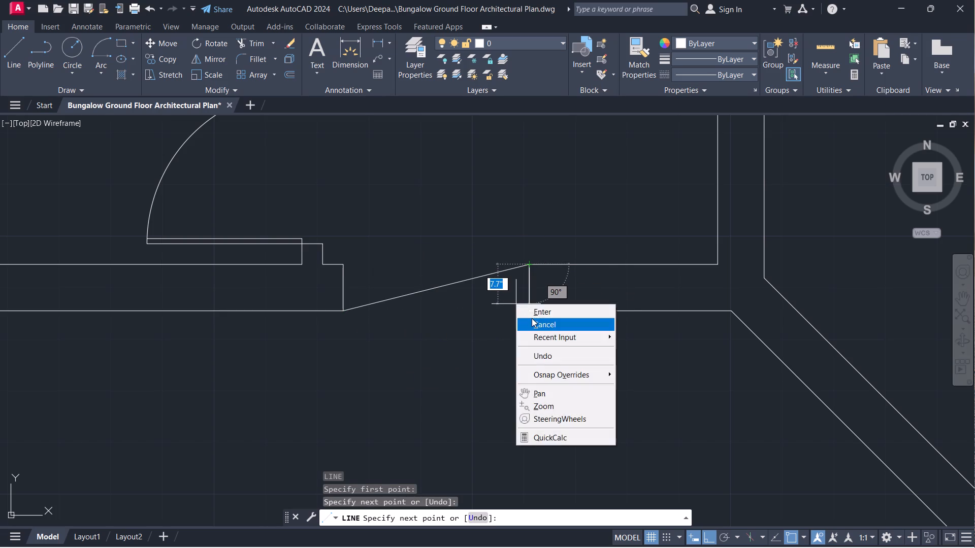
click(532, 318)
Draw the opposite diagonal across the same opening, from its lower east corner to its upper west corner.
right_click(522, 318)
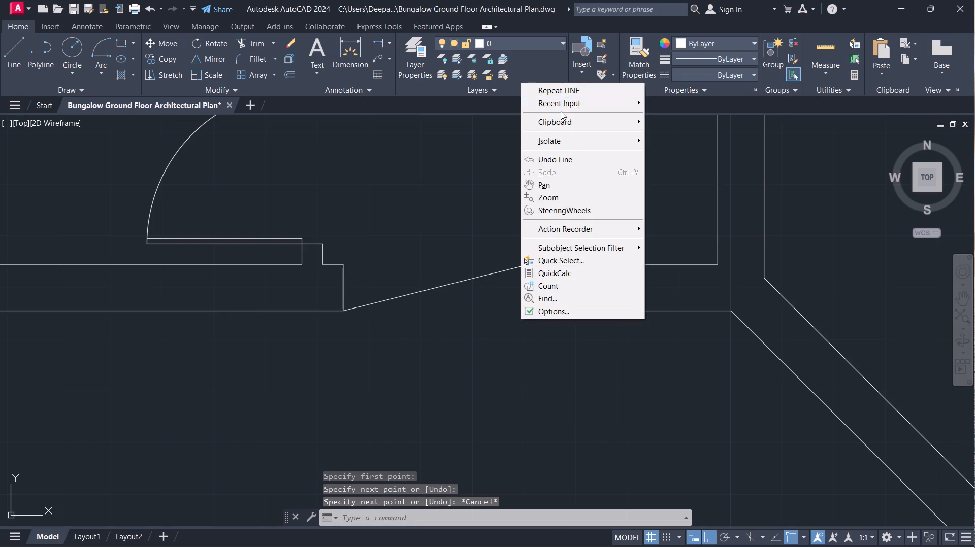
click(589, 90)
click(532, 316)
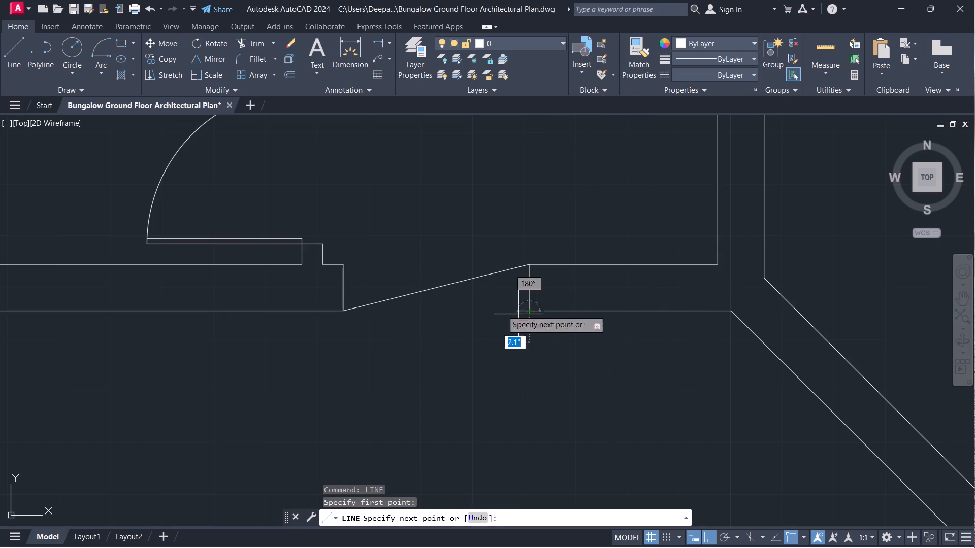
click(341, 266)
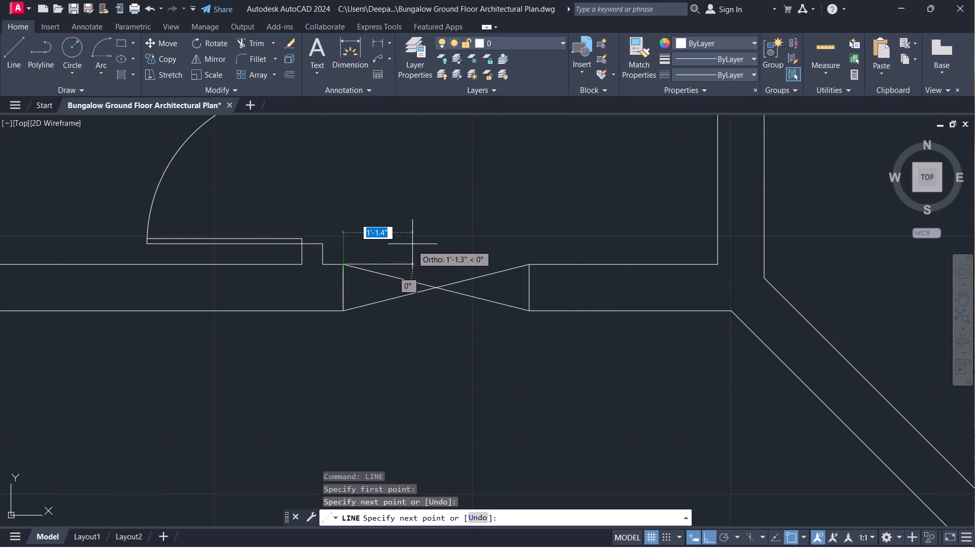
right_click(412, 244)
click(422, 261)
Change the linetype of the two crossing diagonals in the opening to ACAD_ISO02W100.
drag(426, 318, 419, 307)
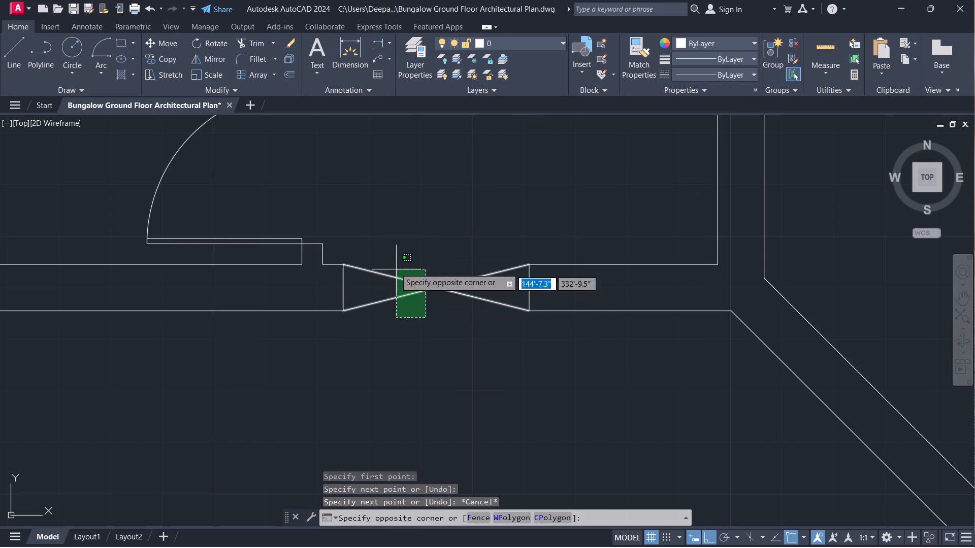
click(395, 268)
click(723, 72)
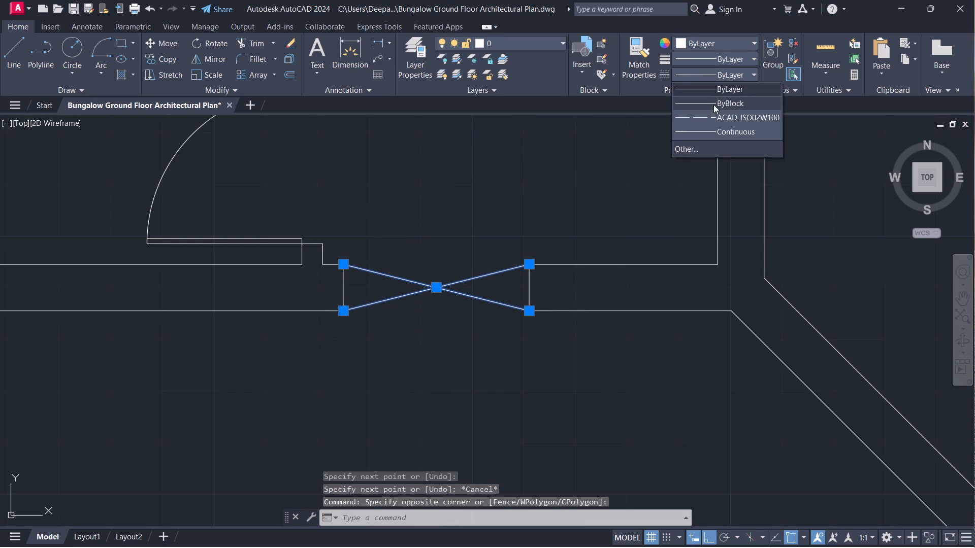
click(714, 115)
Review the dashed opening marker and the whole ground floor plan down to the area beside the staircase.
scroll(440, 244, down, 1)
scroll(436, 247, up, 1)
scroll(436, 247, down, 2)
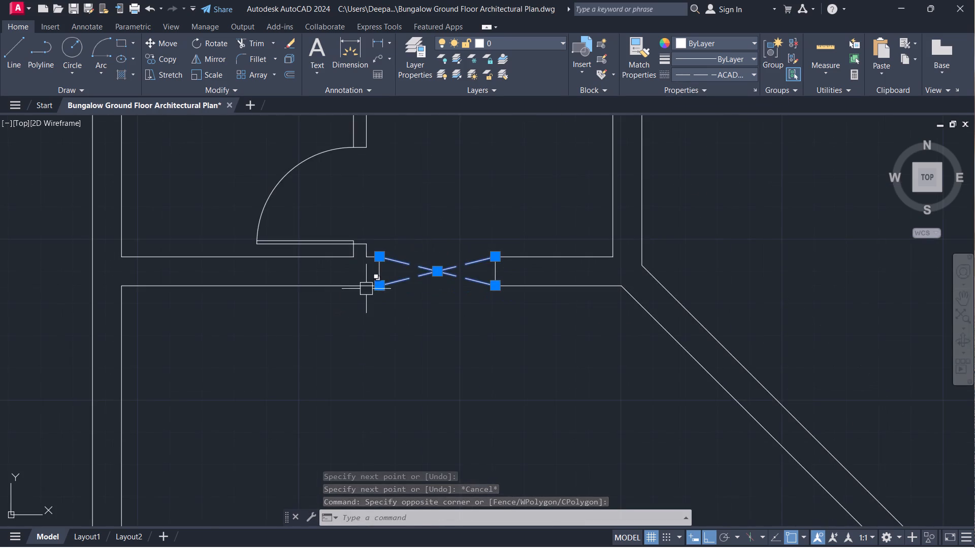
scroll(365, 291, down, 4)
middle_drag(341, 322, 378, 222)
scroll(569, 264, up, 2)
middle_drag(526, 229, 521, 230)
scroll(525, 229, up, 1)
scroll(518, 231, down, 4)
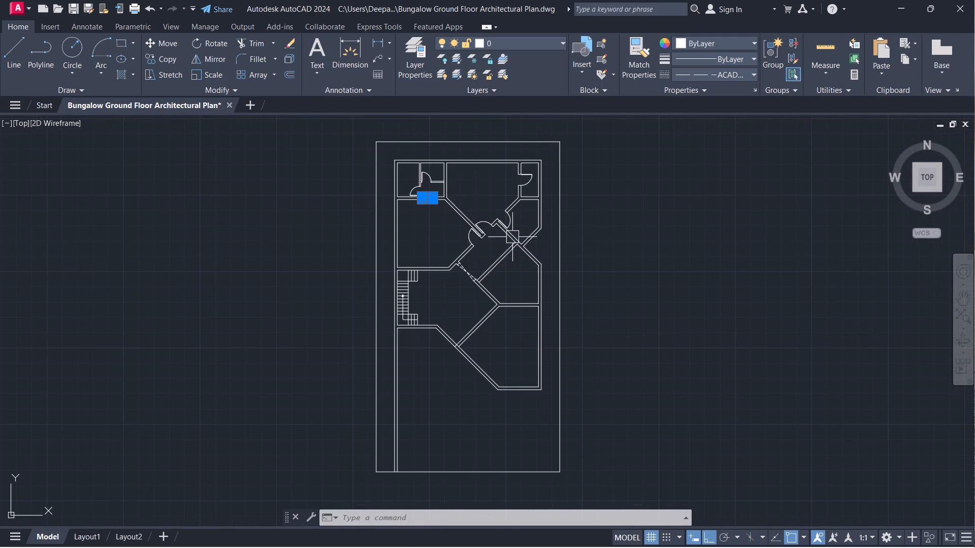
scroll(463, 196, up, 2)
middle_drag(463, 196, 457, 272)
scroll(432, 288, down, 2)
middle_drag(406, 304, 399, 286)
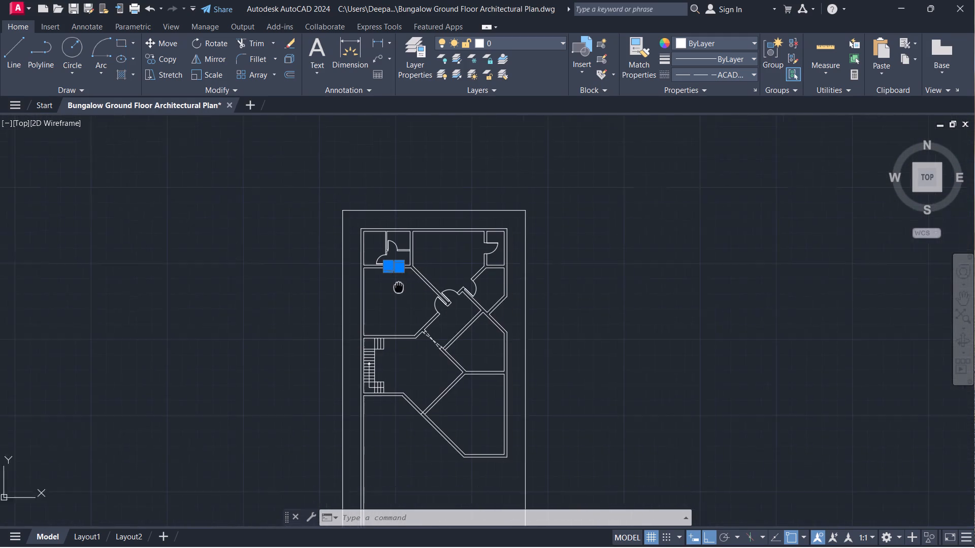
middle_drag(399, 286, 395, 213)
scroll(402, 262, up, 1)
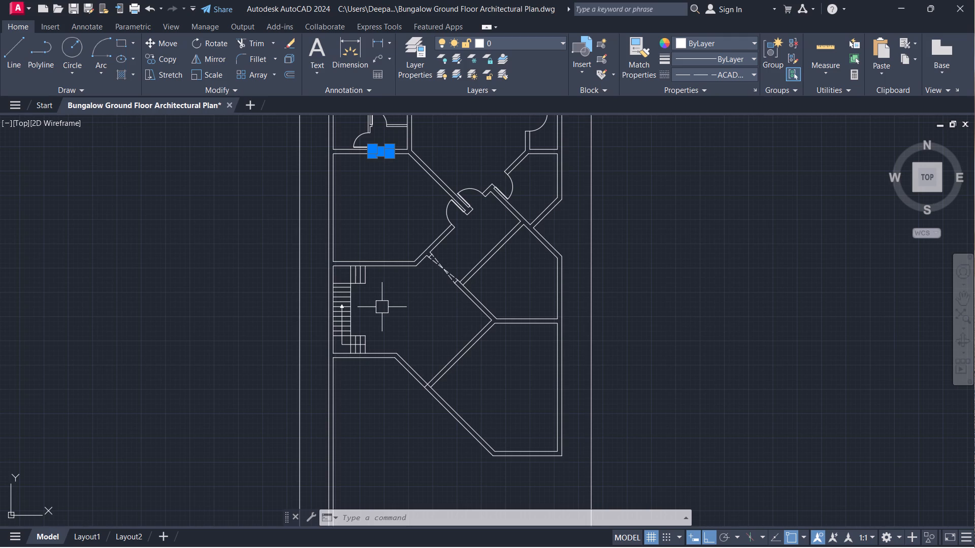
Offset the northwest face of the diagonal partition southeast of the staircase by 4" toward the stair area.
text(O)
key(space)
key(4)
key(Return)
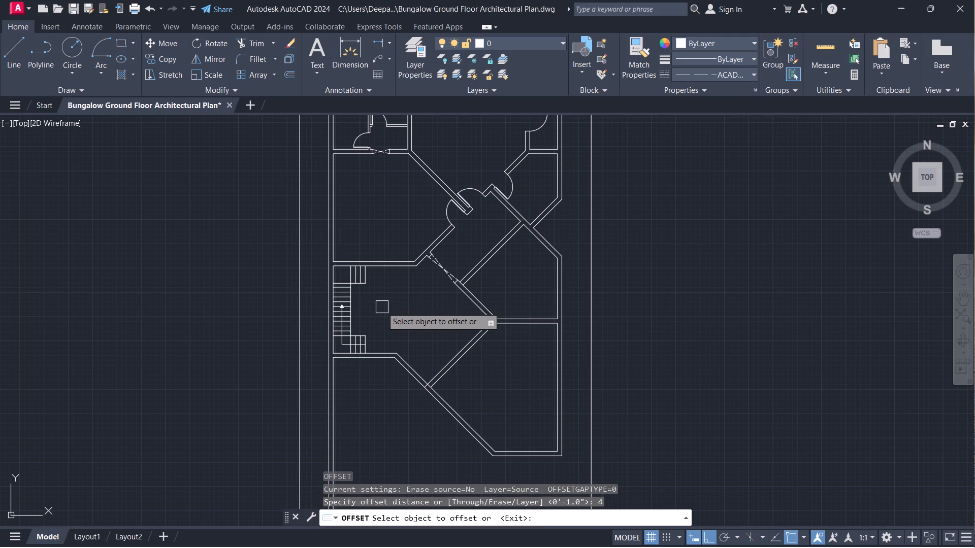
scroll(464, 343, up, 1)
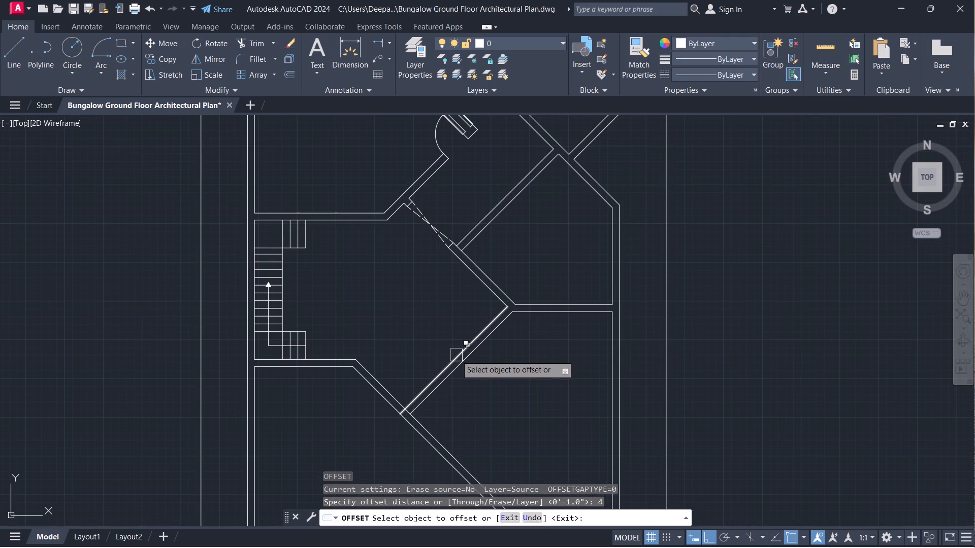
click(456, 355)
click(425, 354)
right_click(425, 352)
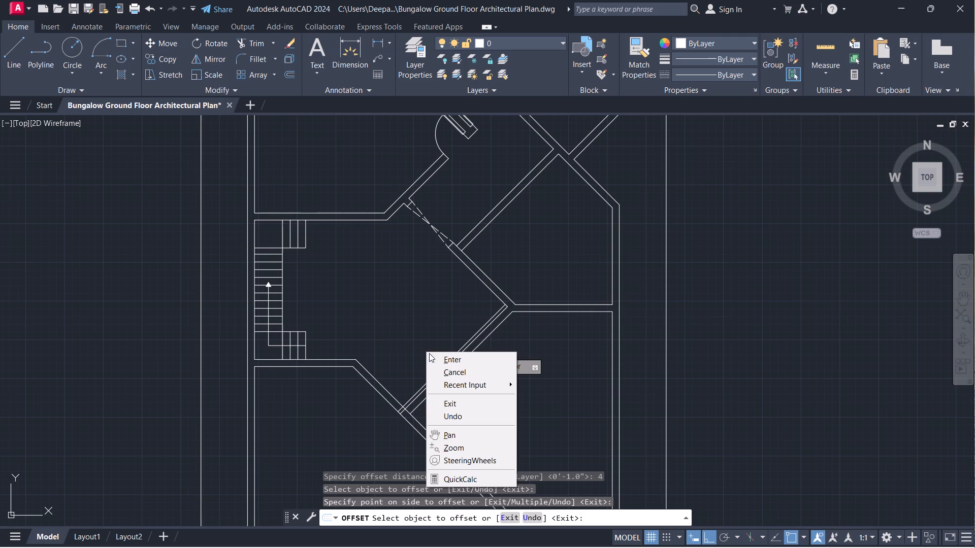
click(437, 367)
Trim the offset line and partition face at the lower diagonal wall, keeping only the offset's short jamb piece inside that wall.
scroll(417, 394, up, 6)
middle_drag(416, 394, 597, 274)
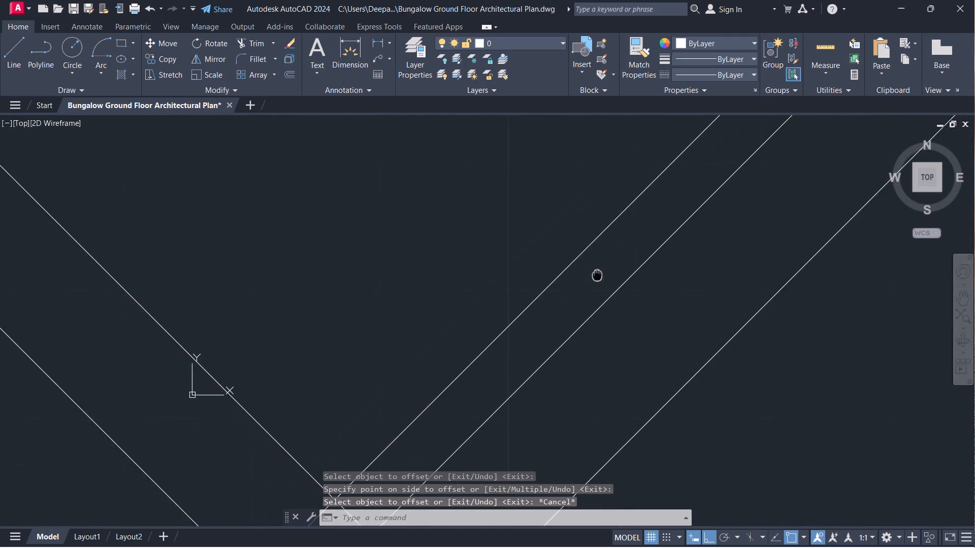
middle_drag(597, 274, 597, 273)
scroll(597, 273, down, 2)
text(TR)
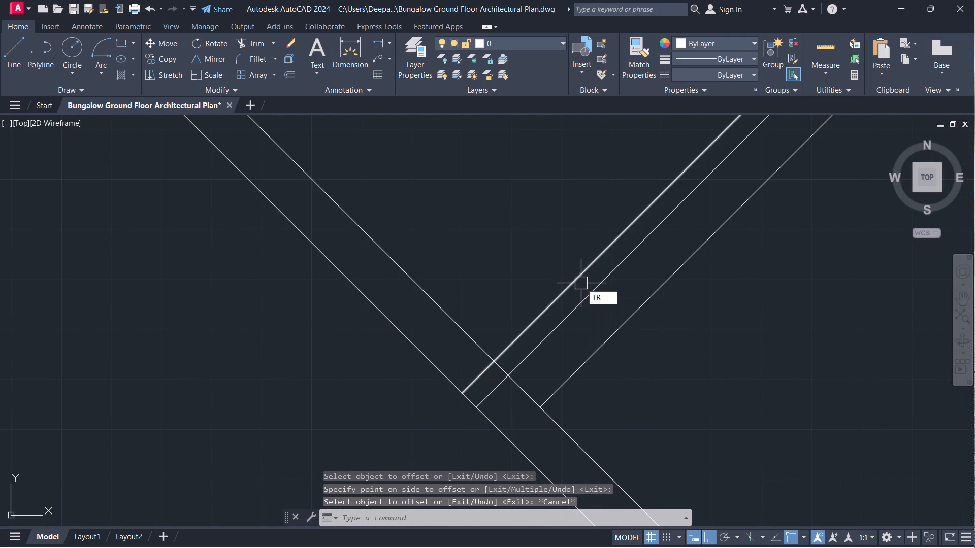
key(space)
drag(576, 283, 571, 282)
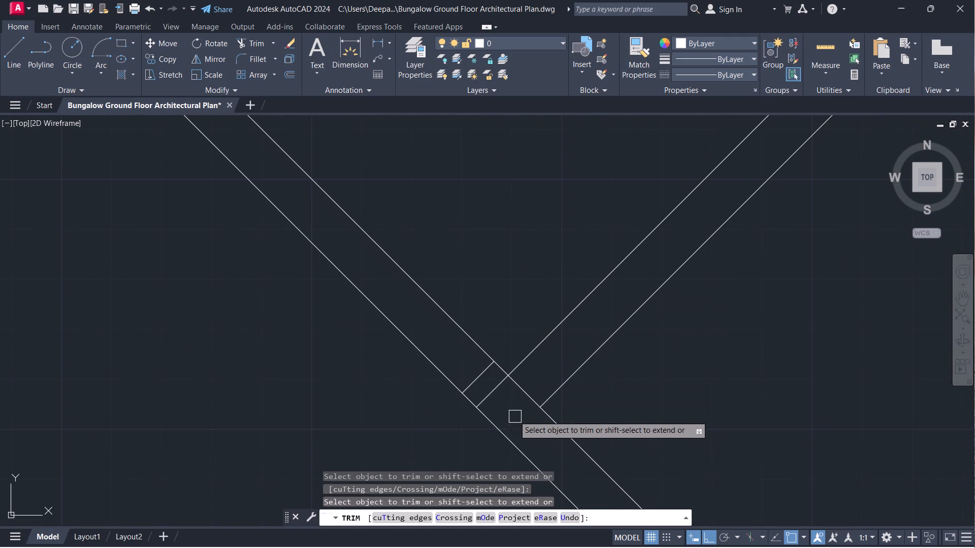
click(495, 396)
right_click(530, 276)
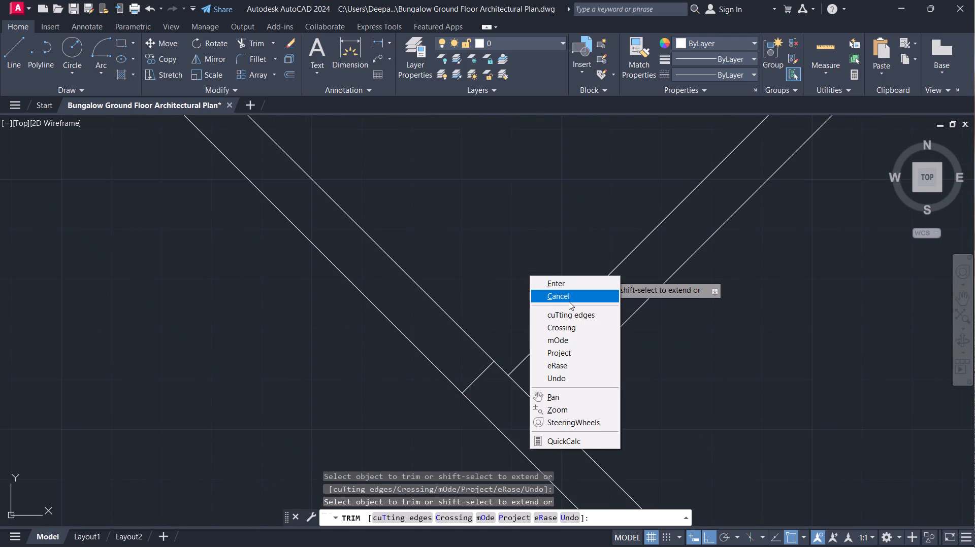
click(569, 301)
Trim the wall line between the two partition faces so the partition opens into the lower diagonal wall.
scroll(516, 376, up, 1)
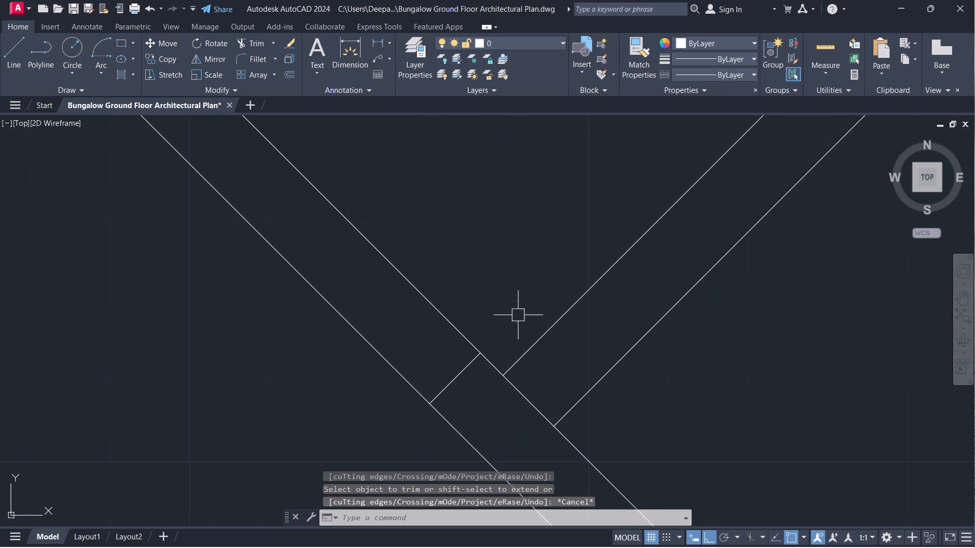
right_click(521, 283)
click(598, 286)
click(552, 368)
click(497, 401)
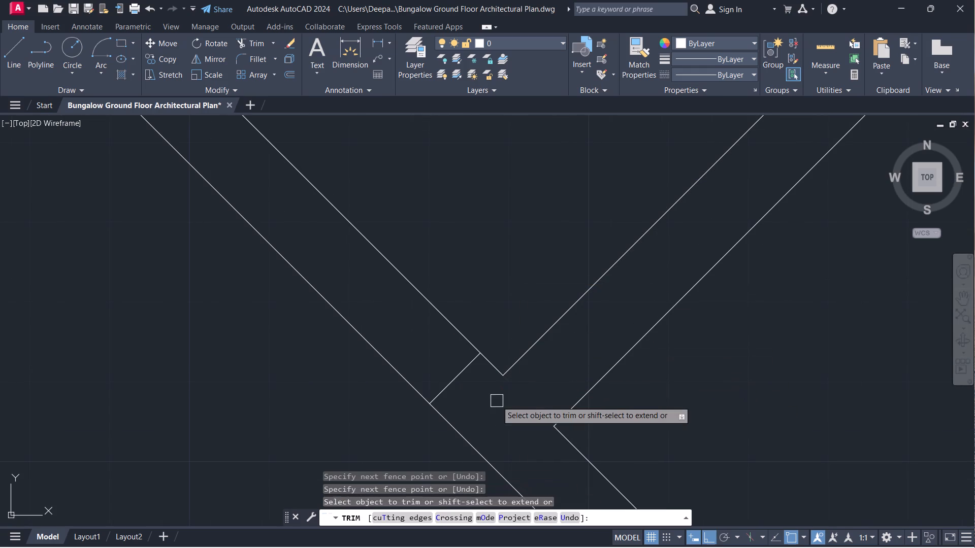
right_click(494, 401)
click(539, 234)
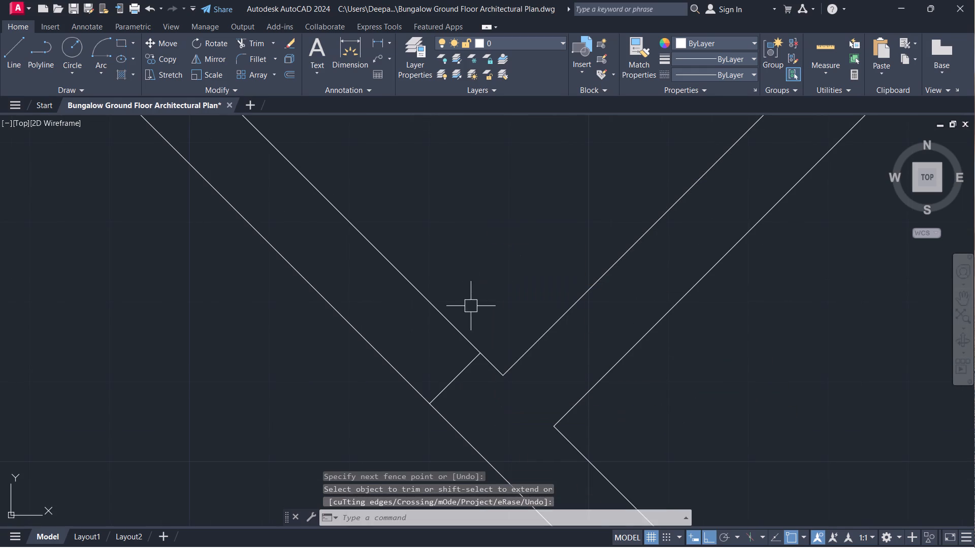
Offset the short jamb line 3' northwest along the lower diagonal wall, toward the staircase.
scroll(467, 308, up, 1)
scroll(467, 308, down, 6)
scroll(471, 267, up, 1)
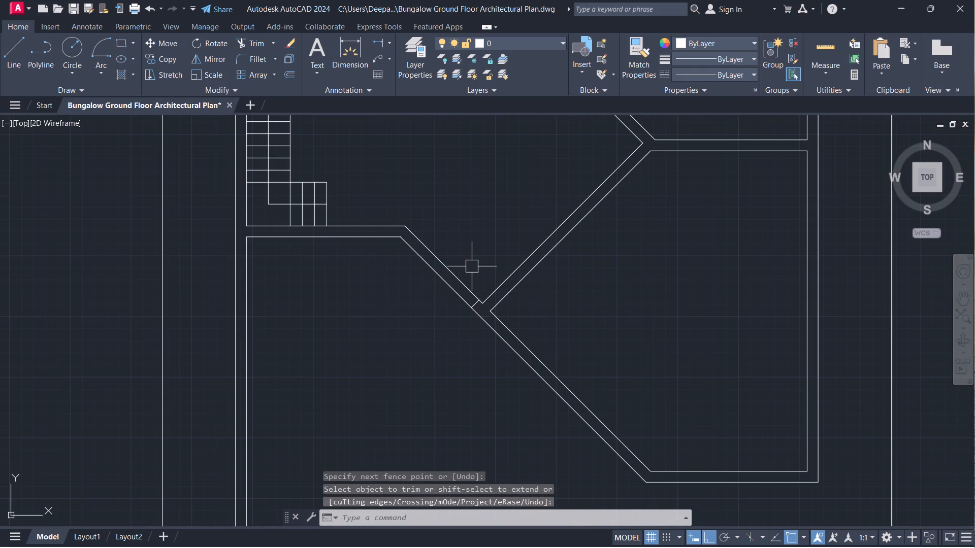
text(O)
key(space)
text(3')
key(Return)
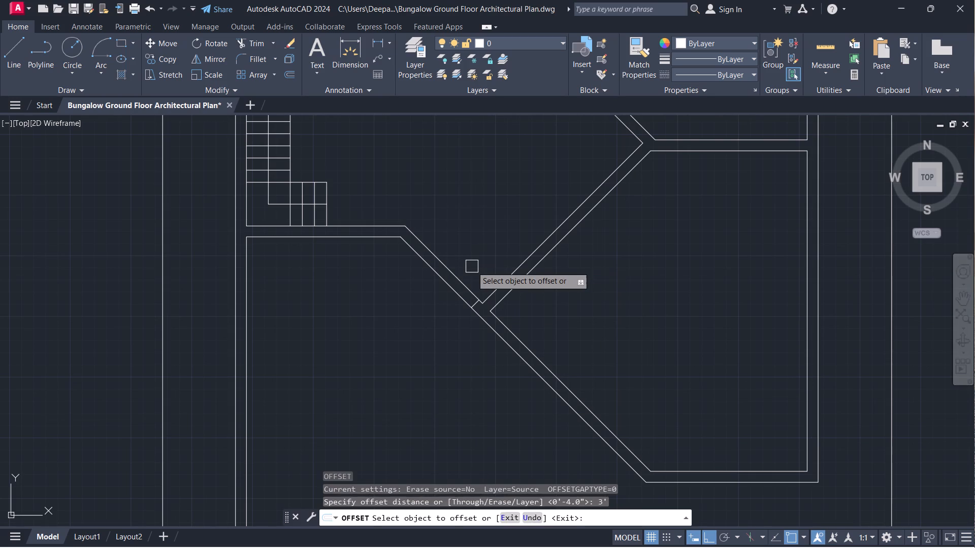
scroll(459, 292, up, 3)
click(523, 318)
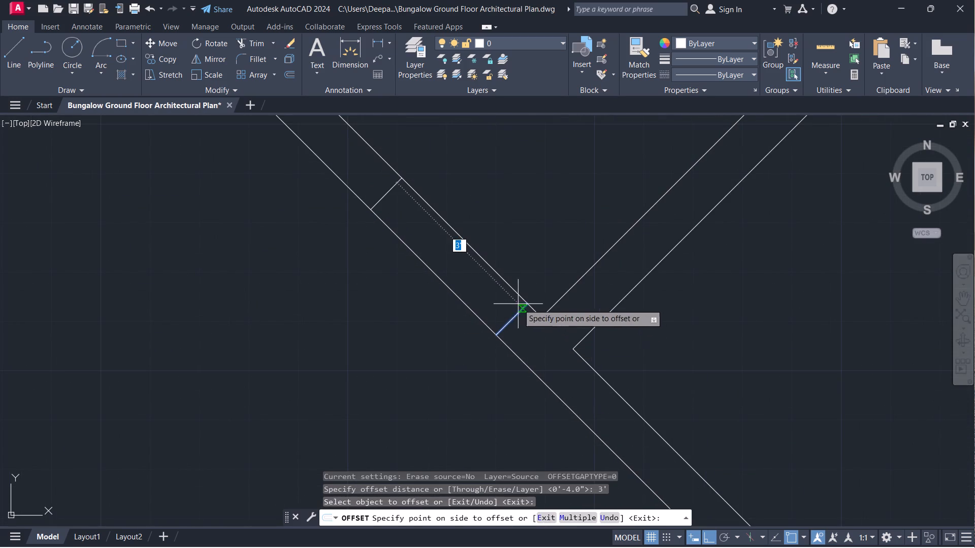
click(490, 279)
right_click(490, 279)
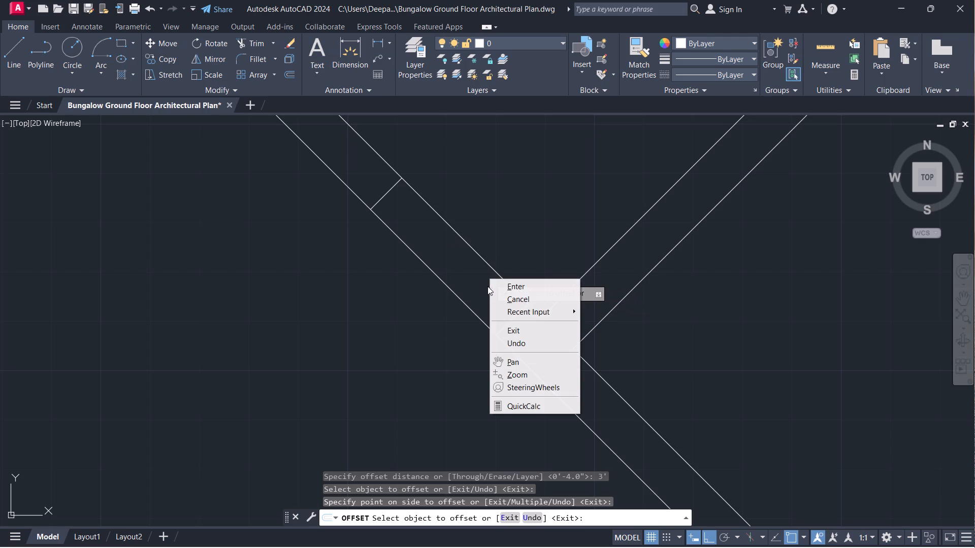
click(474, 283)
Offset the new jamb line another 3' northwest along the same wall.
middle_drag(397, 231, 443, 399)
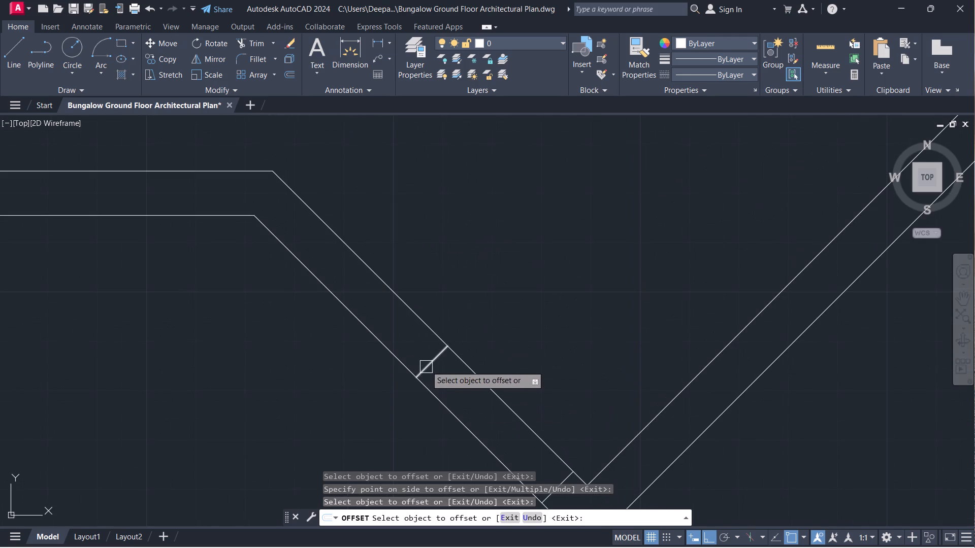
click(426, 363)
click(414, 333)
right_click(448, 213)
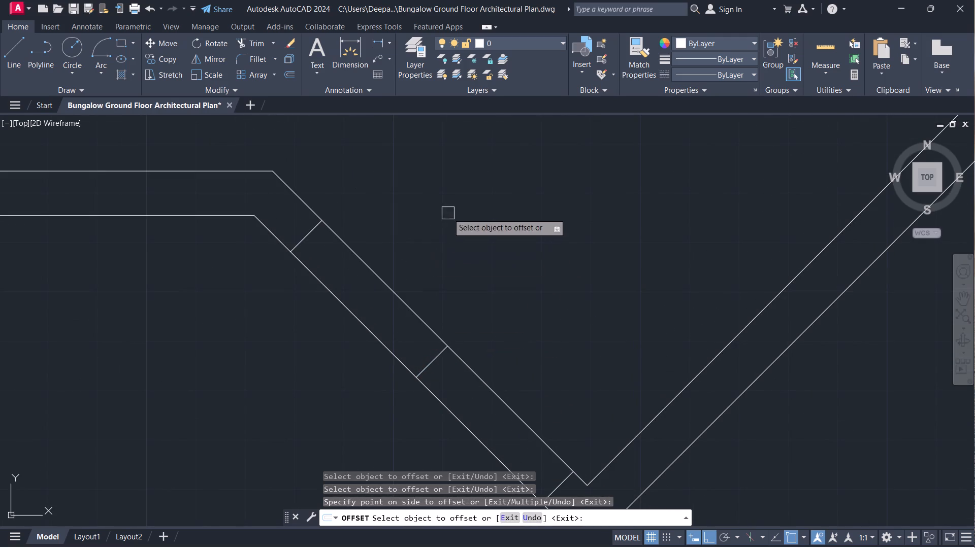
click(476, 236)
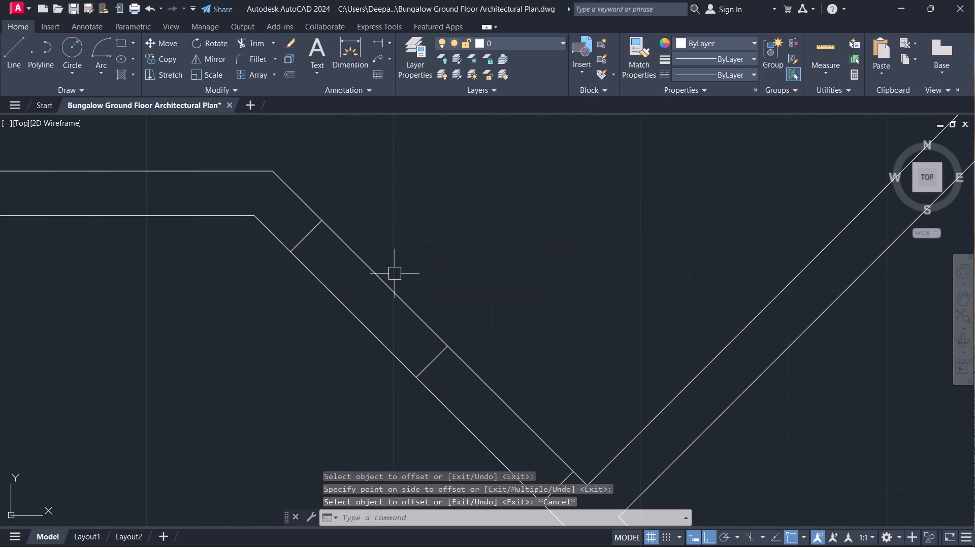
Trim both wall faces between the outer jamb lines and remove the middle jamb line to clear the 6' opening.
text(TR)
key(space)
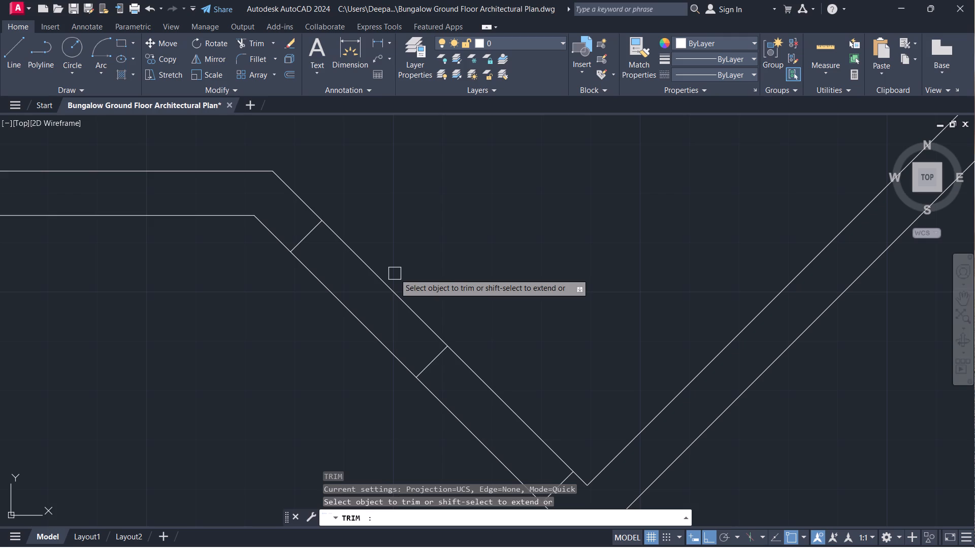
drag(407, 273, 409, 278)
click(306, 354)
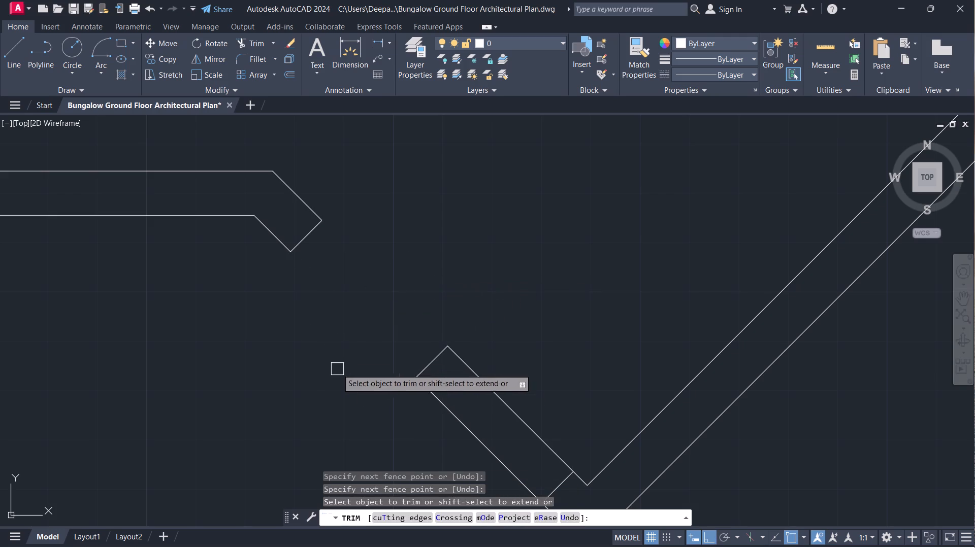
click(392, 419)
click(541, 361)
click(491, 389)
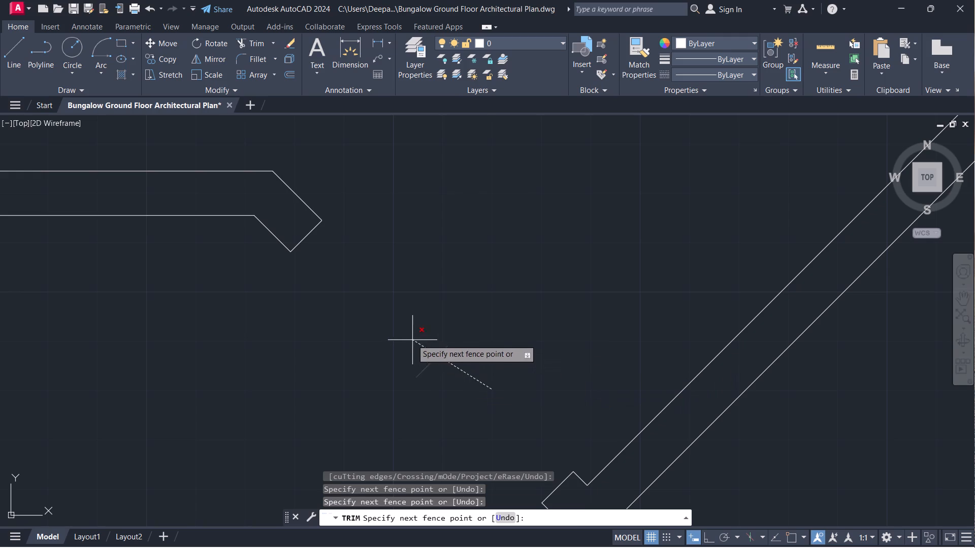
click(412, 339)
right_click(412, 339)
click(441, 362)
Examine the cleared opening below the staircase and its surroundings in the overall floor plan.
scroll(425, 360, down, 1)
scroll(425, 360, up, 1)
scroll(425, 360, down, 2)
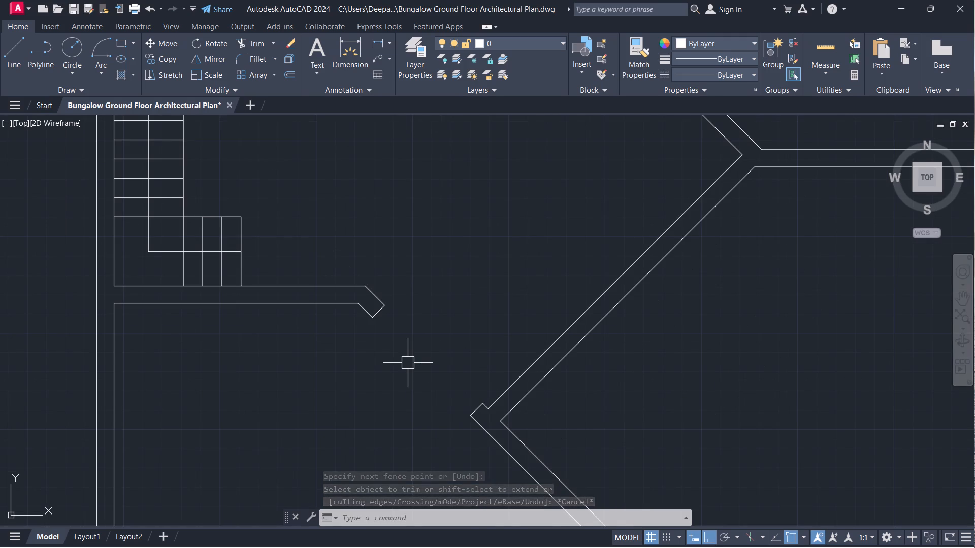
scroll(428, 355, down, 3)
middle_drag(428, 355, 404, 367)
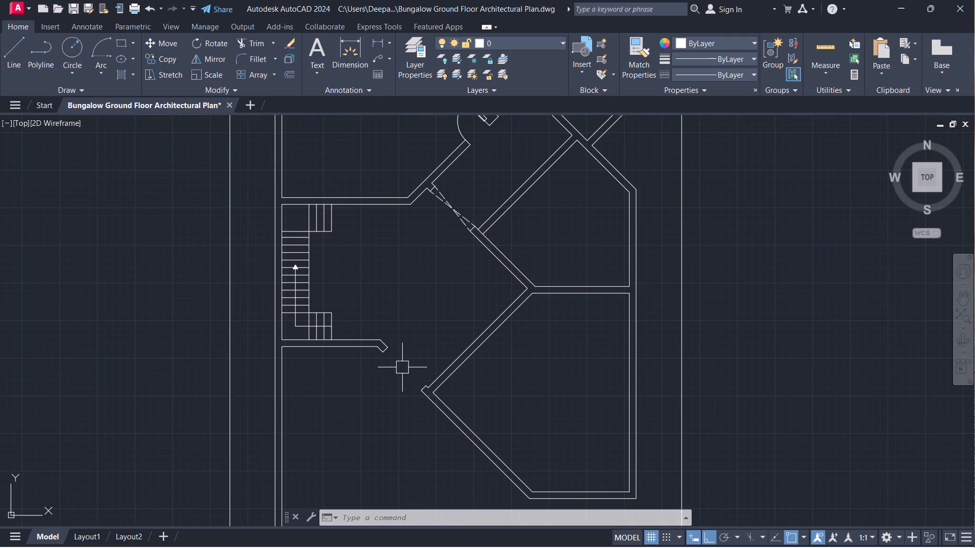
scroll(439, 314, up, 1)
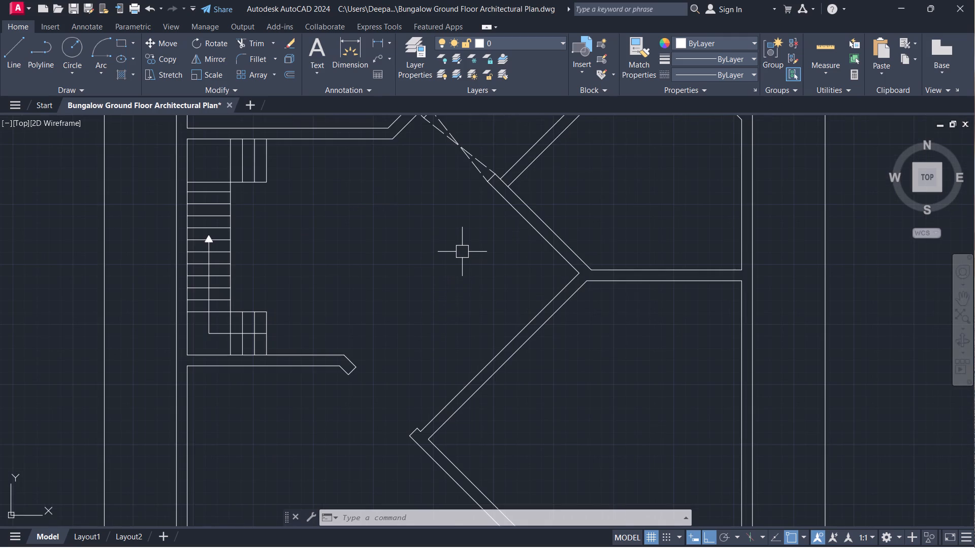
scroll(462, 252, up, 1)
scroll(462, 252, down, 4)
scroll(453, 263, up, 1)
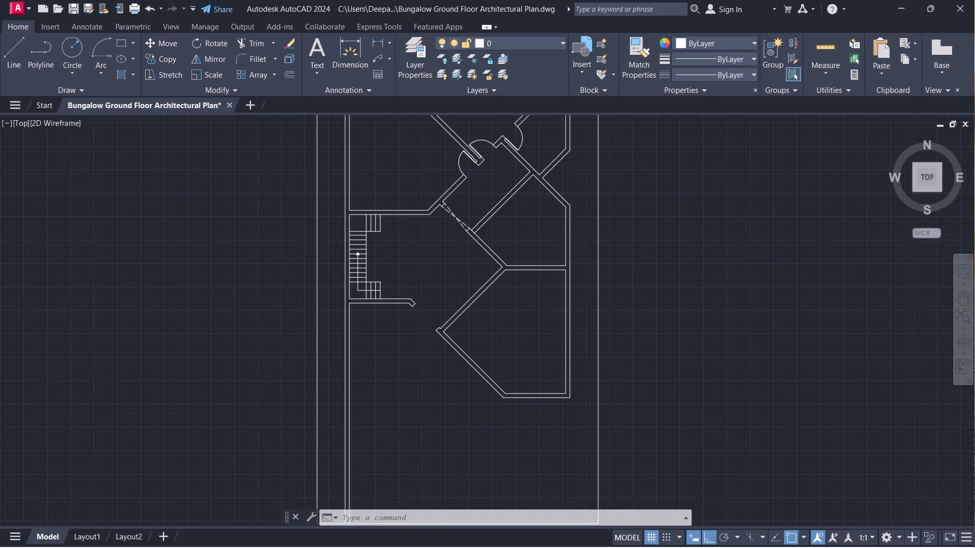
scroll(426, 290, down, 2)
scroll(415, 353, up, 1)
middle_drag(425, 374, 449, 416)
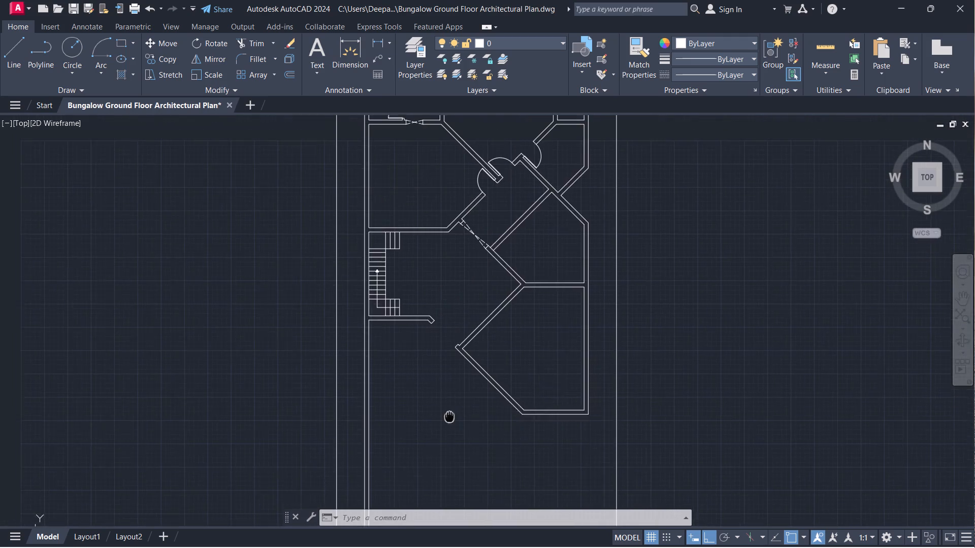
middle_drag(449, 416, 450, 417)
scroll(450, 417, up, 1)
middle_drag(417, 399, 405, 350)
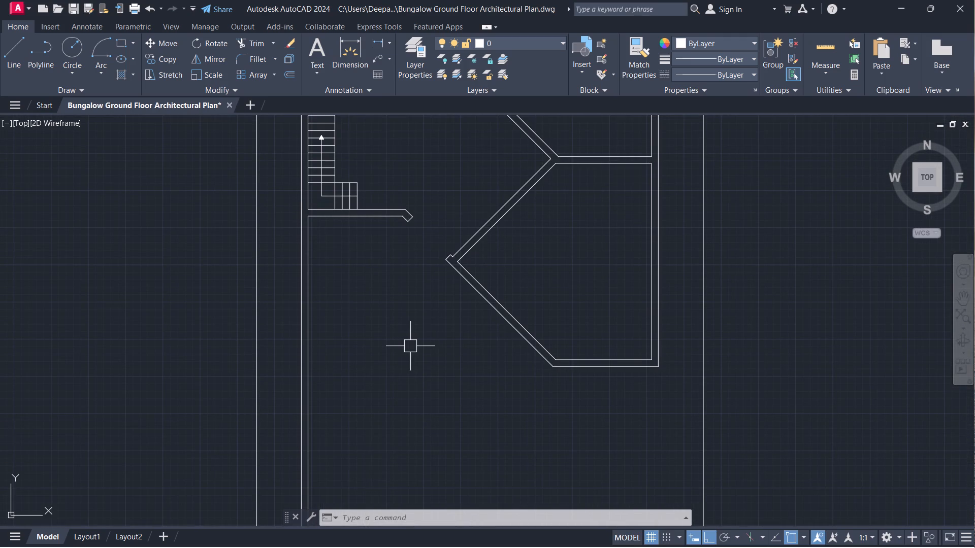
scroll(410, 346, down, 2)
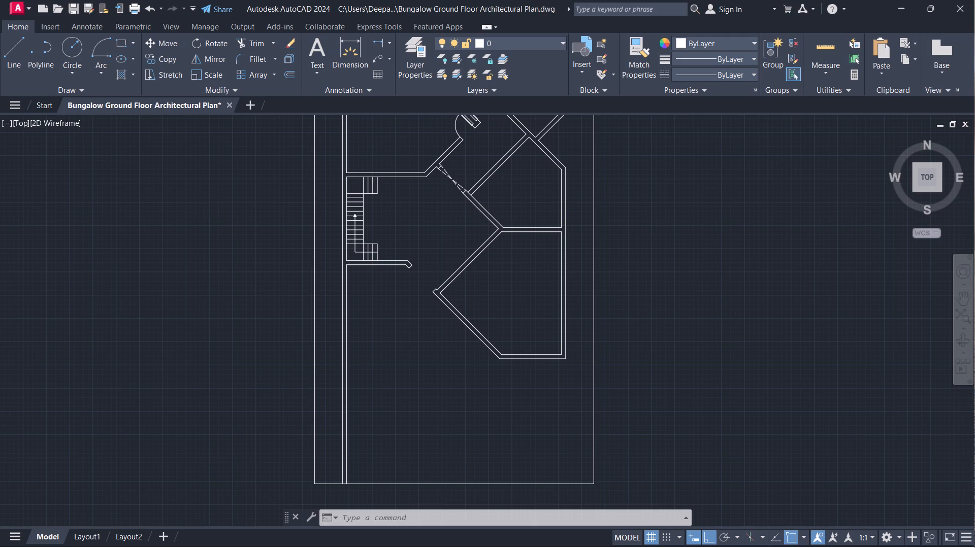
scroll(410, 346, down, 1)
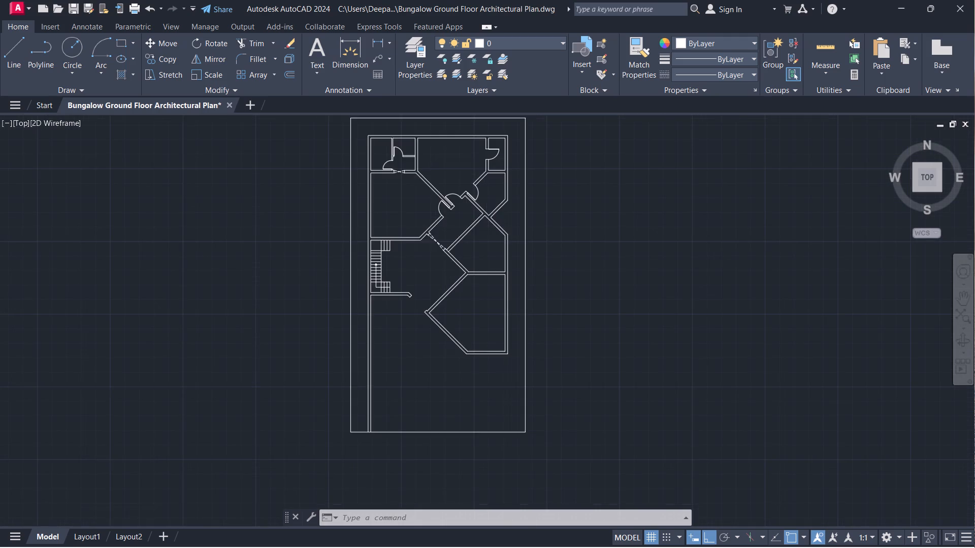
scroll(410, 346, up, 2)
middle_drag(410, 346, 408, 378)
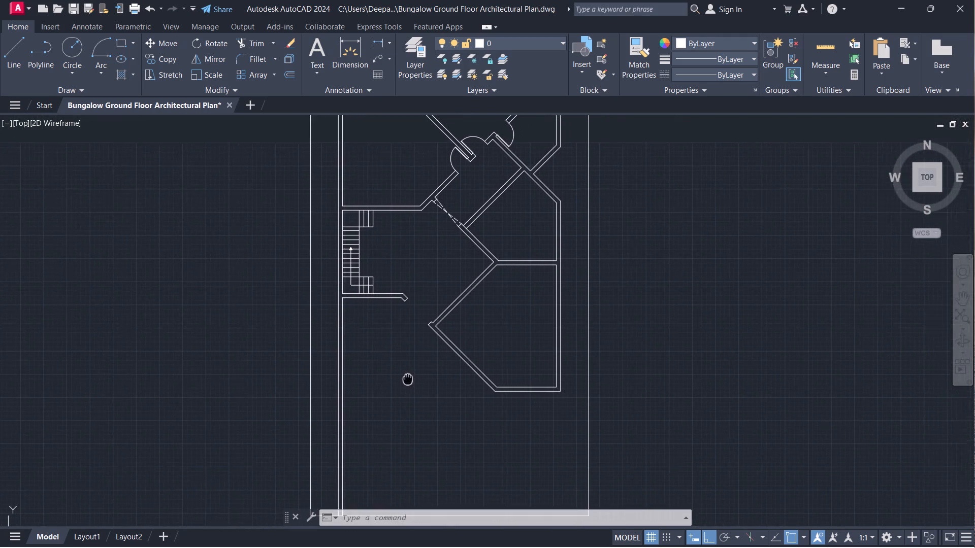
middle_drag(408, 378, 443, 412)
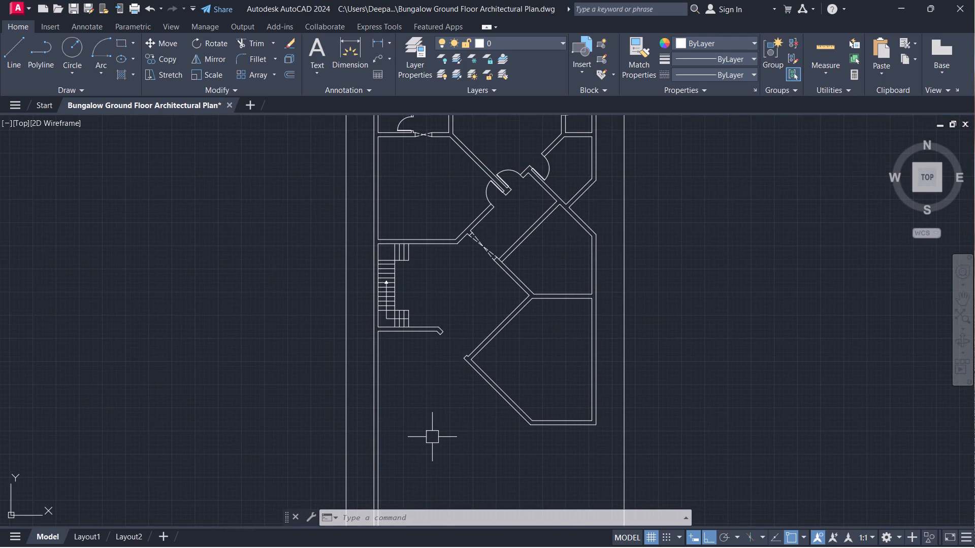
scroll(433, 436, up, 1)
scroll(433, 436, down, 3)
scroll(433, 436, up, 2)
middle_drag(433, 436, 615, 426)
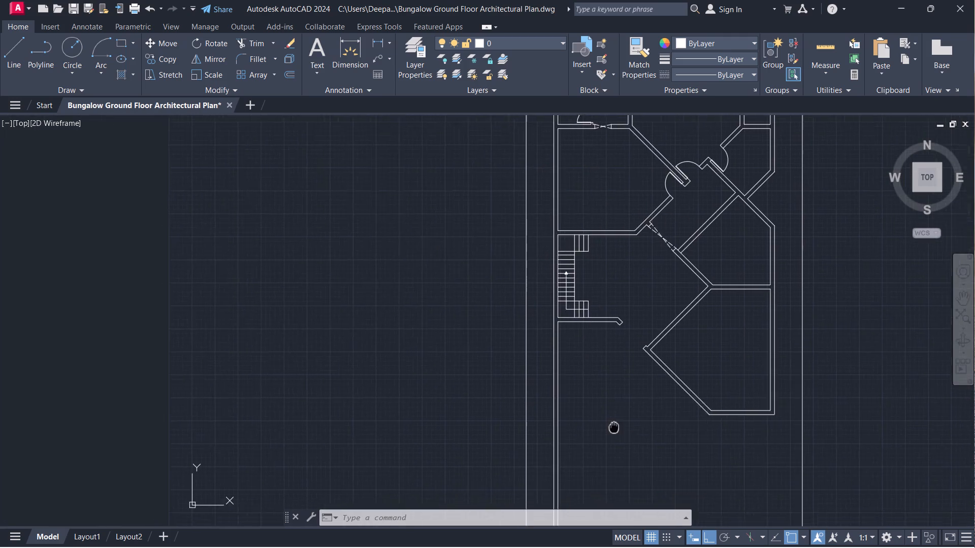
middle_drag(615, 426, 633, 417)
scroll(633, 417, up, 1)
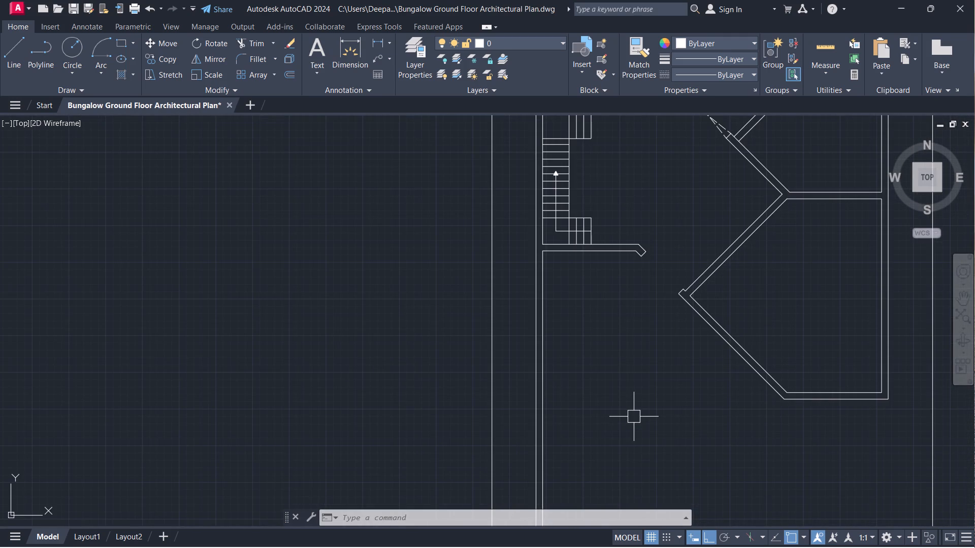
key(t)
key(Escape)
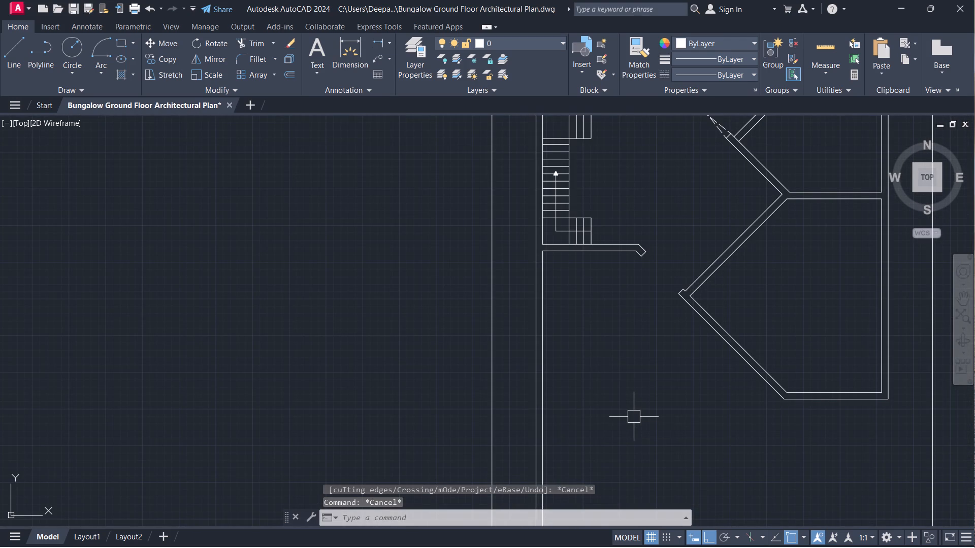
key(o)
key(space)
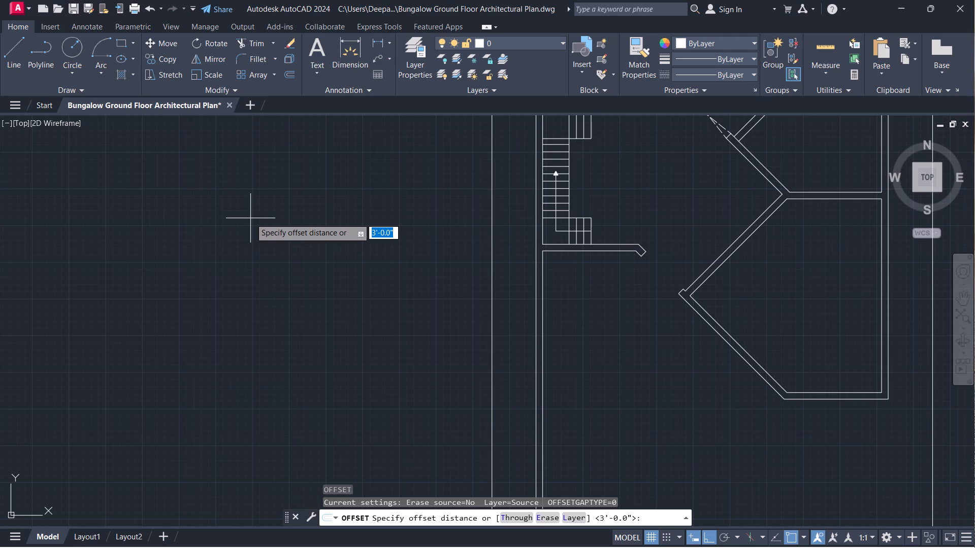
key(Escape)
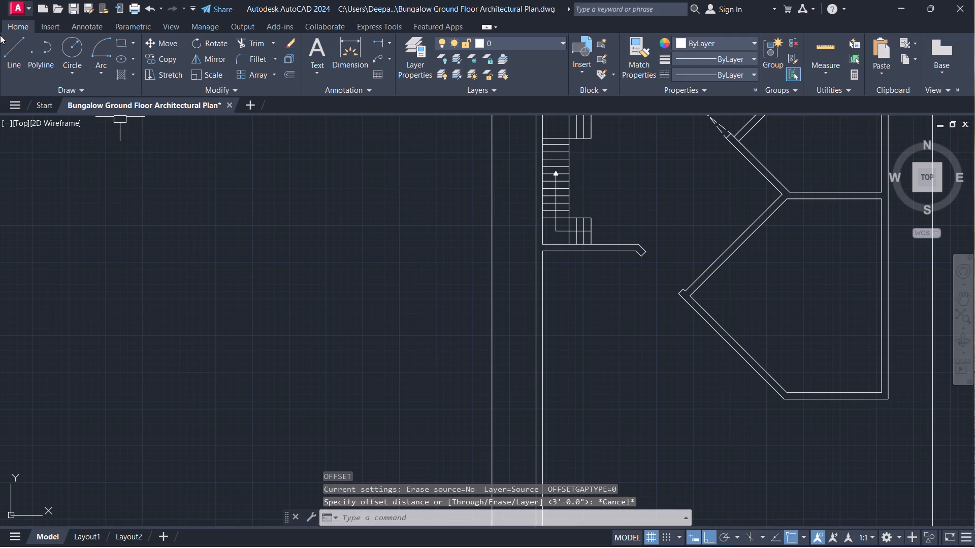
Draw a horizontal line east from the west wall's inner face, south of the staircase, ending short of the diagonal room wall.
click(13, 53)
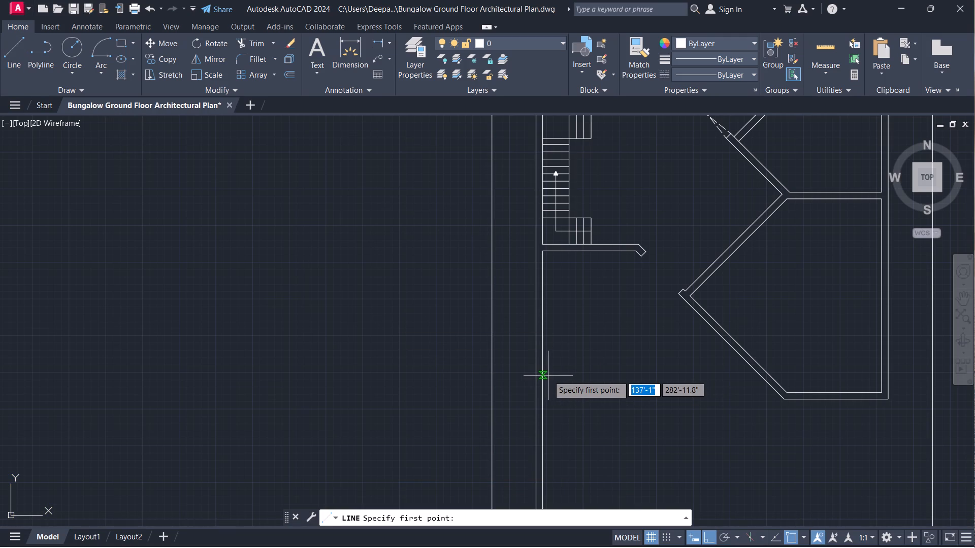
click(547, 375)
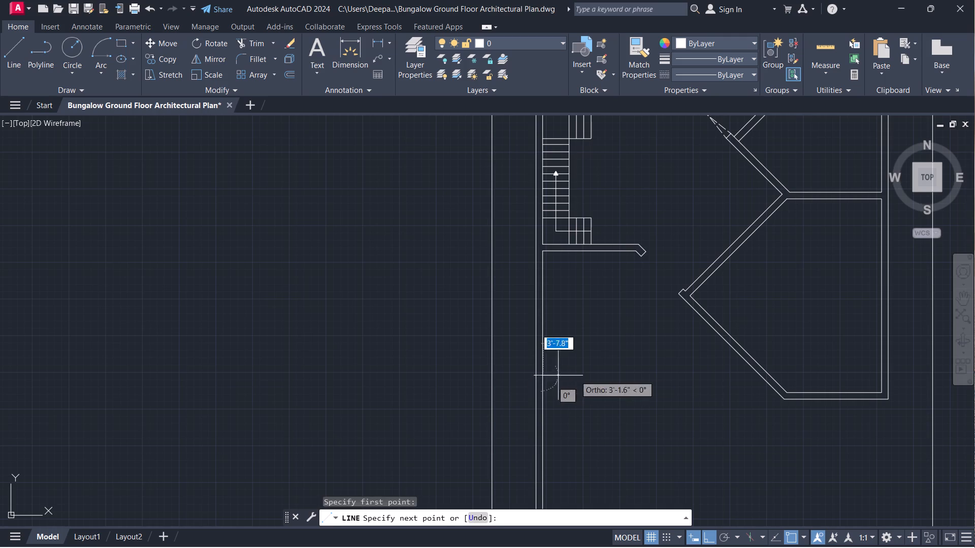
click(706, 376)
right_click(706, 376)
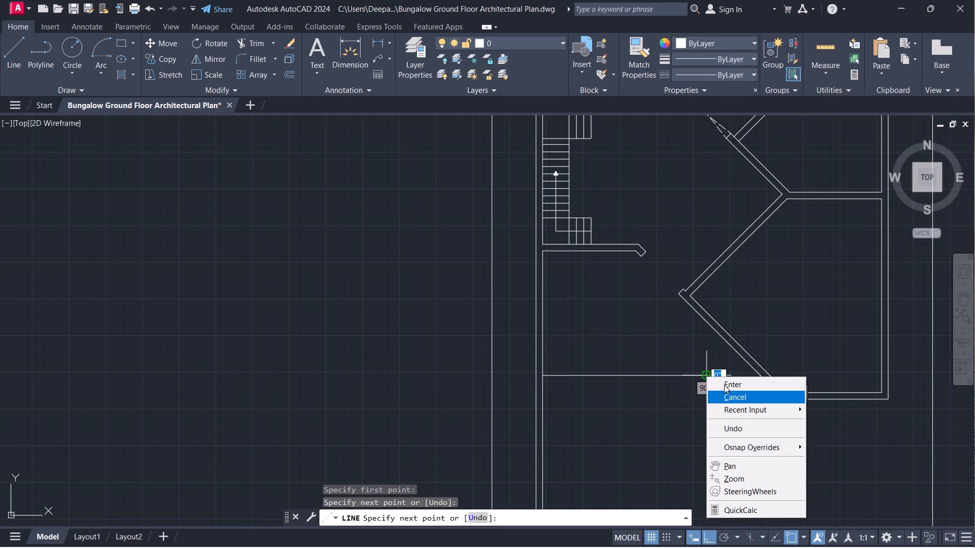
click(725, 392)
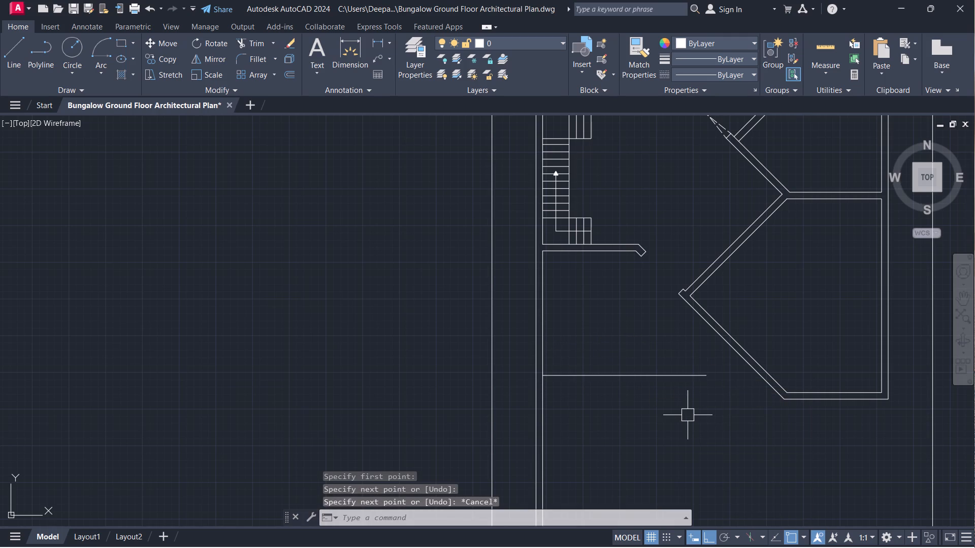
Offset the new horizontal line 9" to the south to form the second face of the wall.
text(O 9)
key(Return)
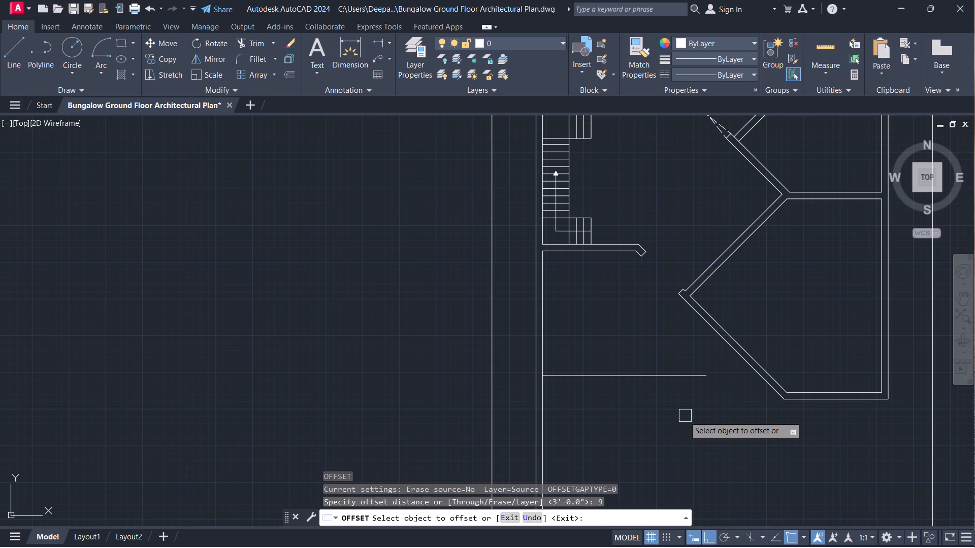
click(664, 381)
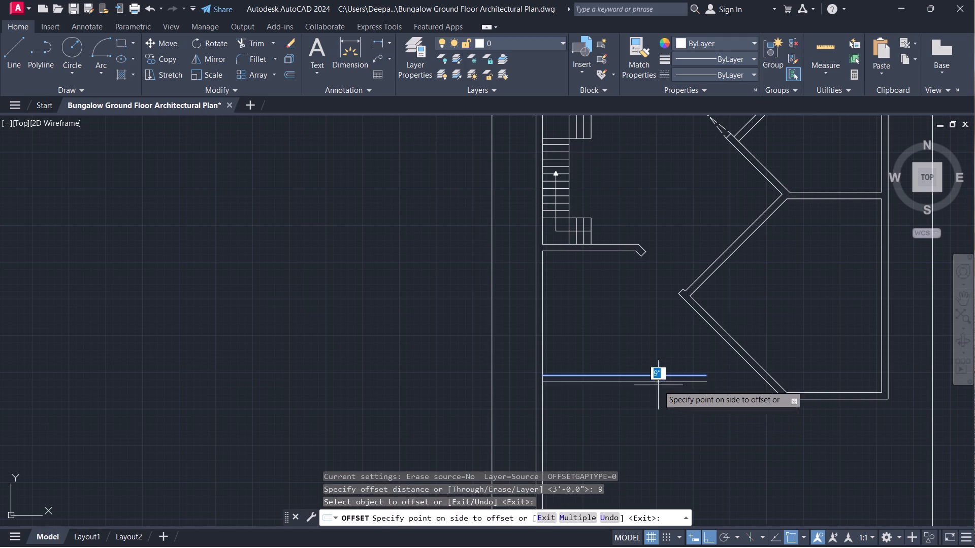
click(647, 401)
right_click(647, 402)
click(666, 426)
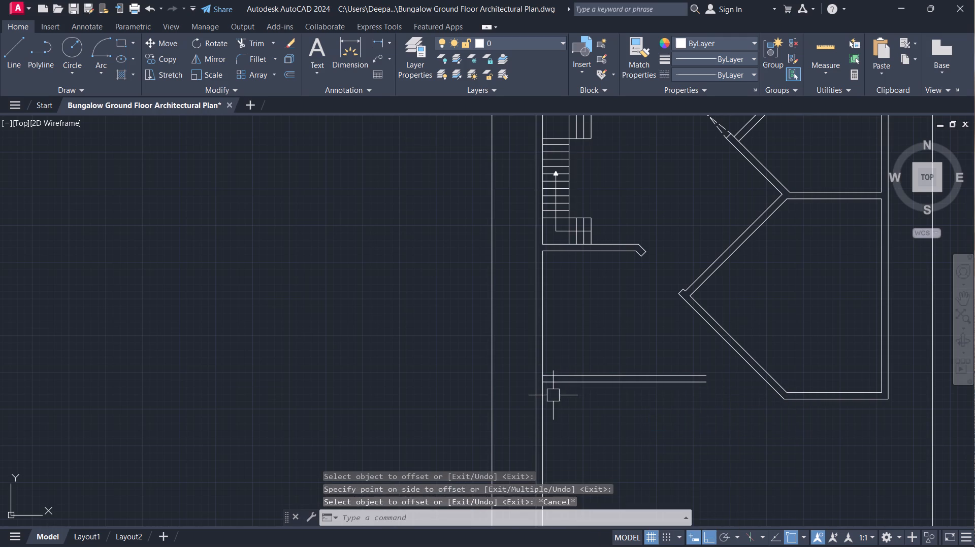
Extend the lower face of the new horizontal wall to the outer face of the west wall.
middle_drag(553, 396, 609, 373)
scroll(609, 373, up, 2)
text(EX)
key(space)
drag(623, 342, 618, 346)
right_click(550, 370)
click(570, 391)
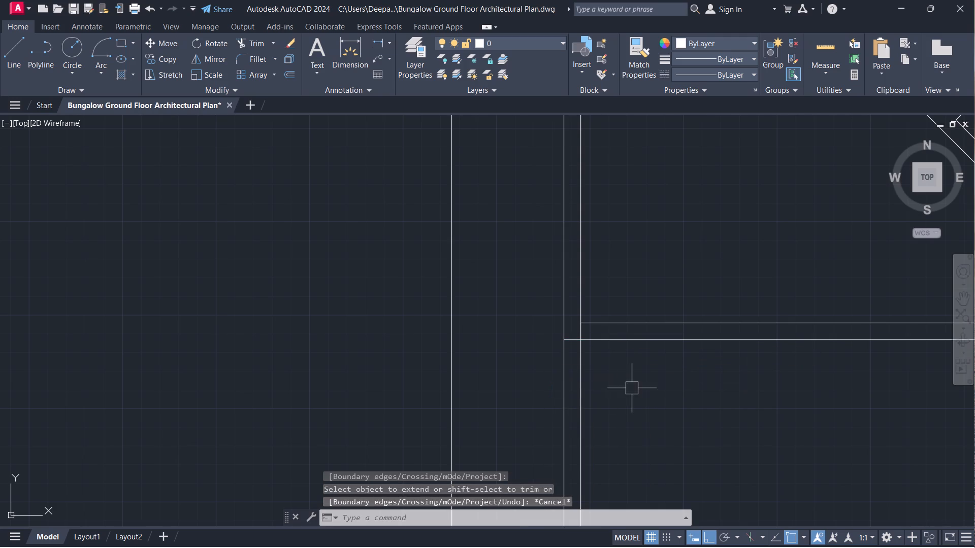
Trim both faces of the west wall where they continue south below the new horizontal wall.
scroll(632, 388, down, 3)
middle_drag(632, 388, 580, 330)
text(TR)
key(space)
click(577, 360)
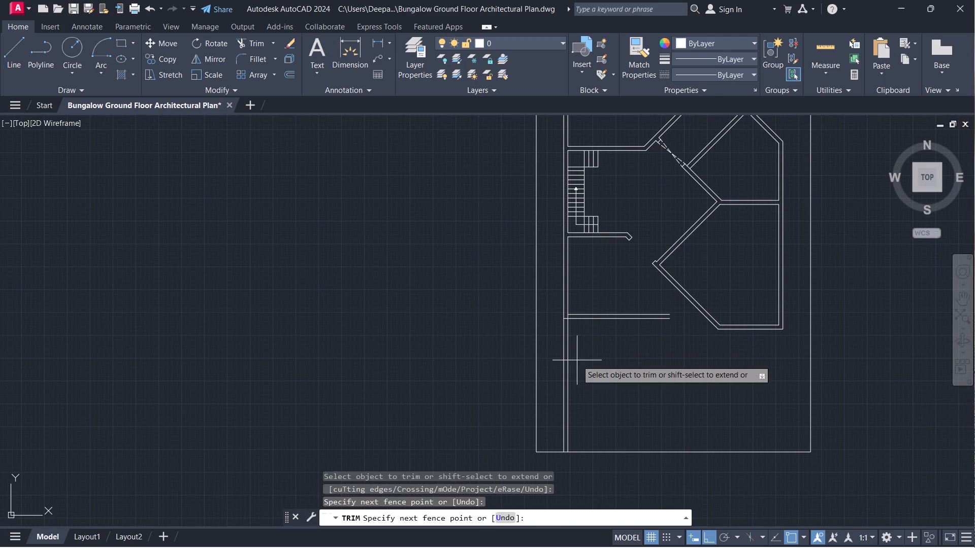
click(561, 364)
right_click(562, 358)
click(583, 373)
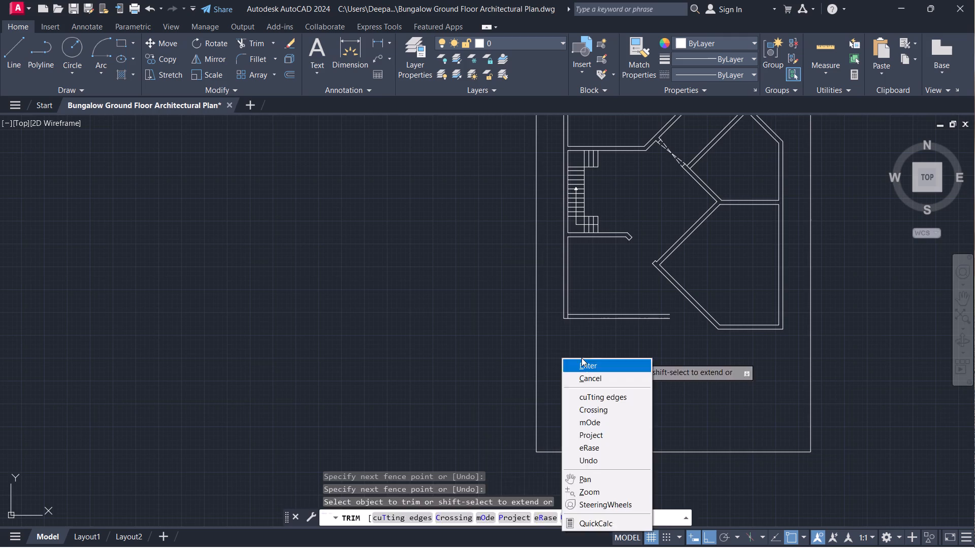
Trim the inner face stub inside the new southwest wall corner to clean up the junction.
scroll(563, 320, up, 6)
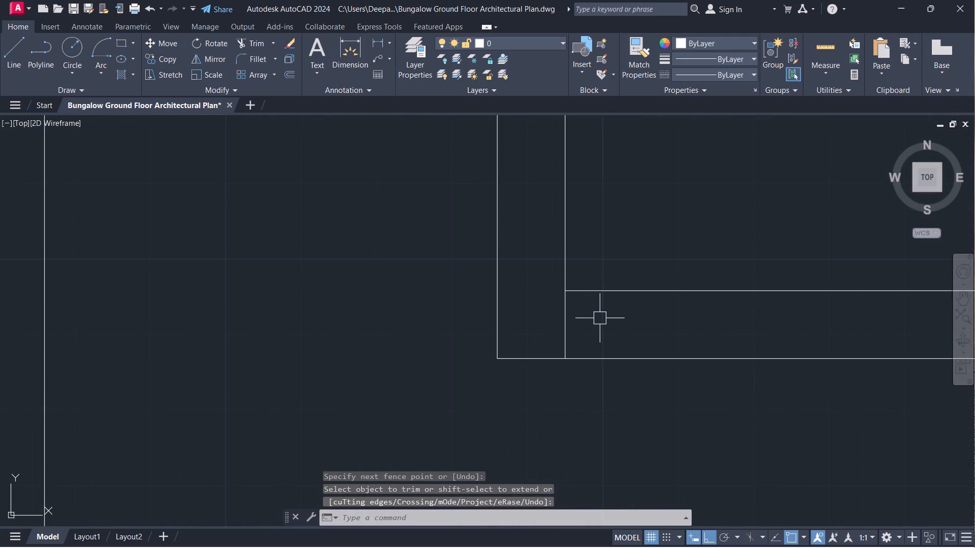
text(TR)
key(space)
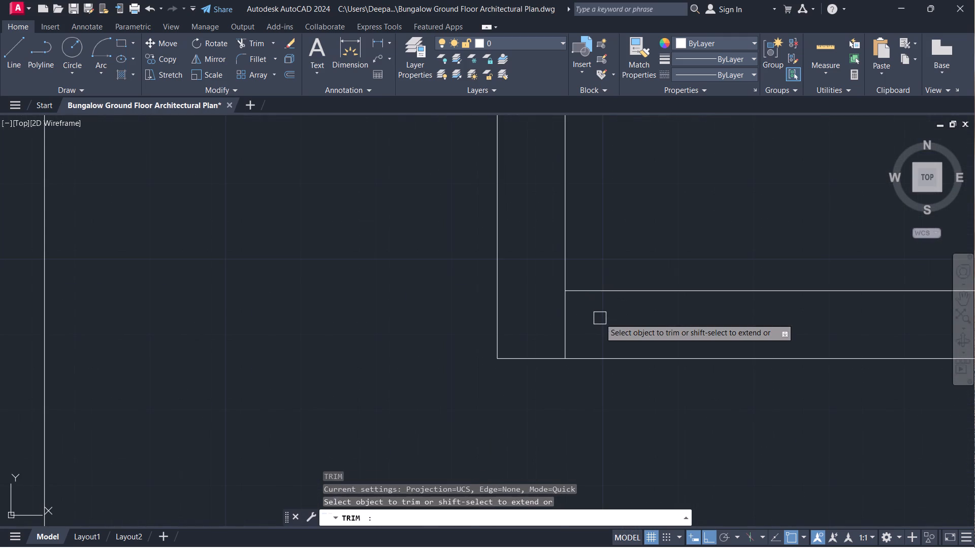
click(600, 318)
click(549, 328)
right_click(549, 328)
click(579, 345)
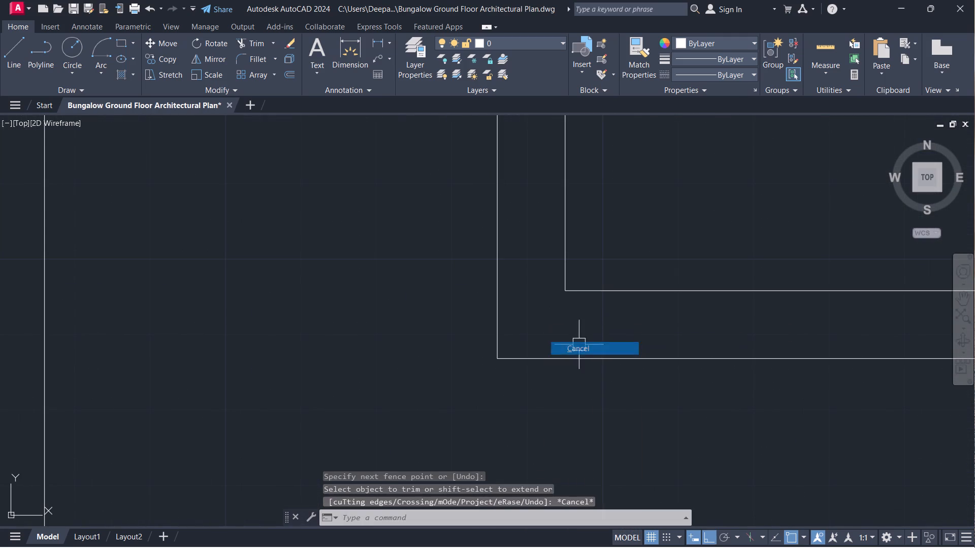
Examine the gap between the new horizontal wall and the diagonal wall of the southeast room.
scroll(579, 331, down, 6)
scroll(602, 258, up, 1)
middle_drag(594, 253, 518, 248)
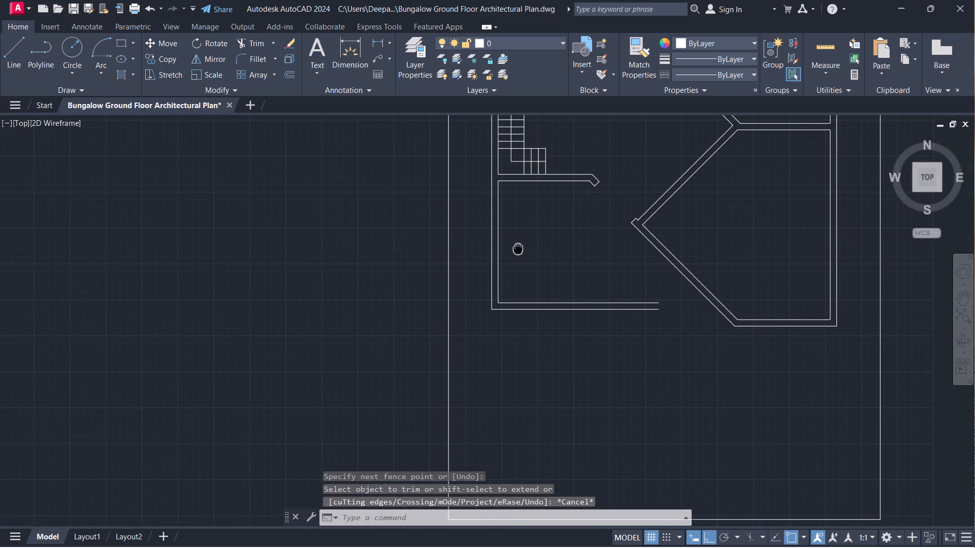
middle_drag(518, 248, 493, 271)
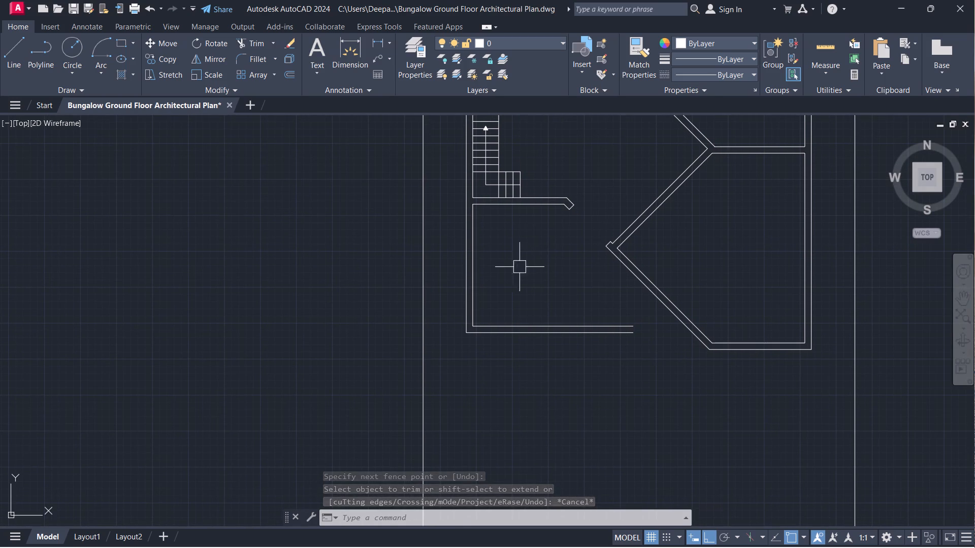
click(647, 255)
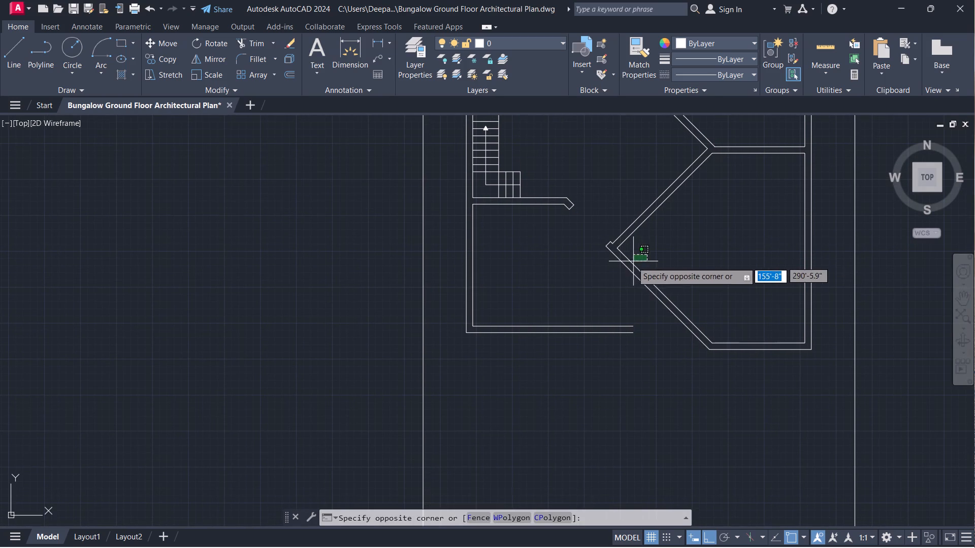
click(670, 244)
scroll(606, 244, up, 3)
scroll(652, 235, down, 3)
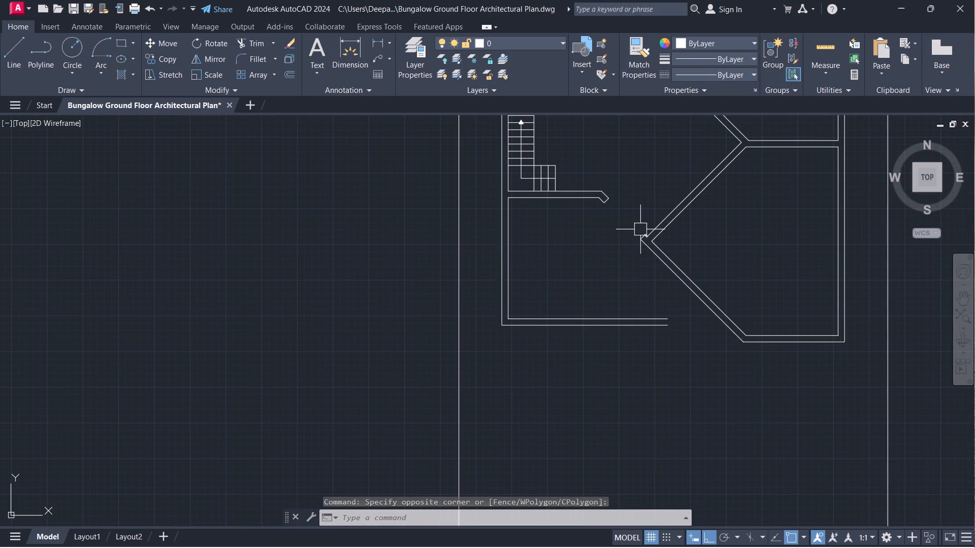
middle_drag(612, 233, 546, 263)
scroll(539, 277, up, 1)
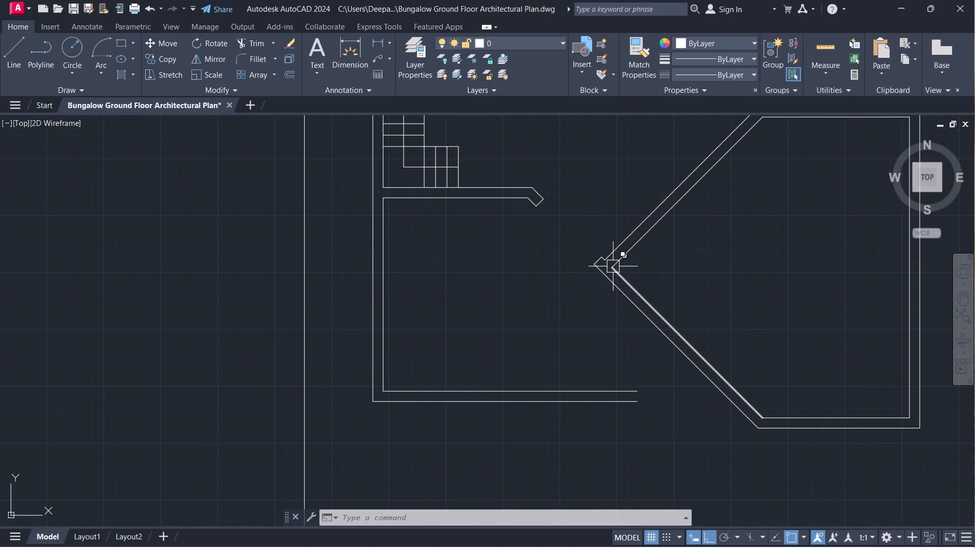
scroll(691, 312, down, 1)
middle_drag(689, 306, 666, 311)
scroll(666, 311, up, 1)
scroll(630, 329, up, 1)
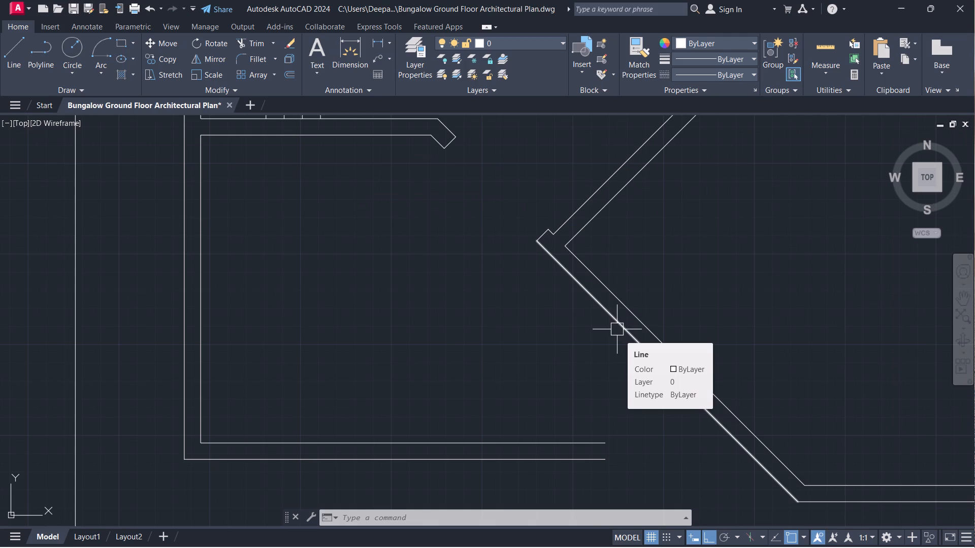
Draw a line about 5'-10" long at -135° from the diagonal wall's outer face toward the new south wall.
text(L)
key(space)
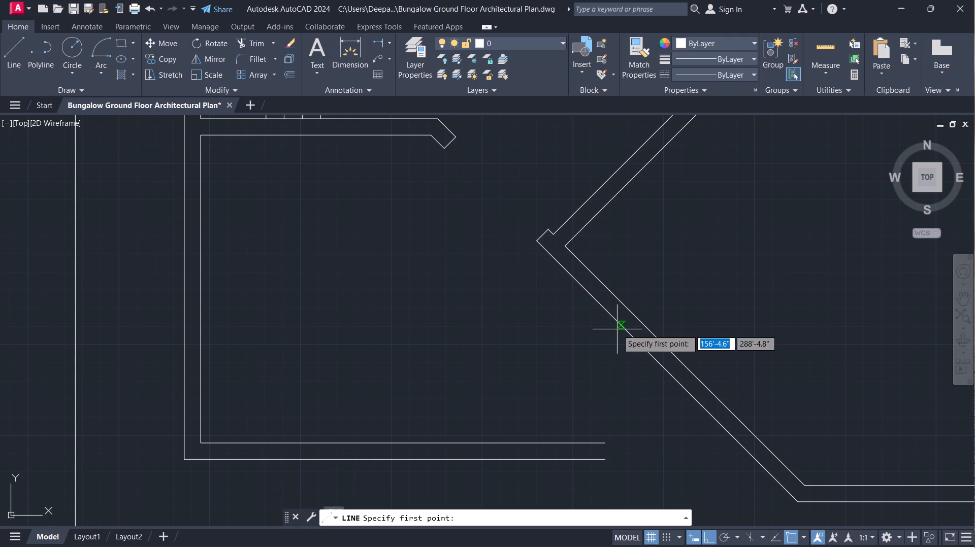
click(617, 329)
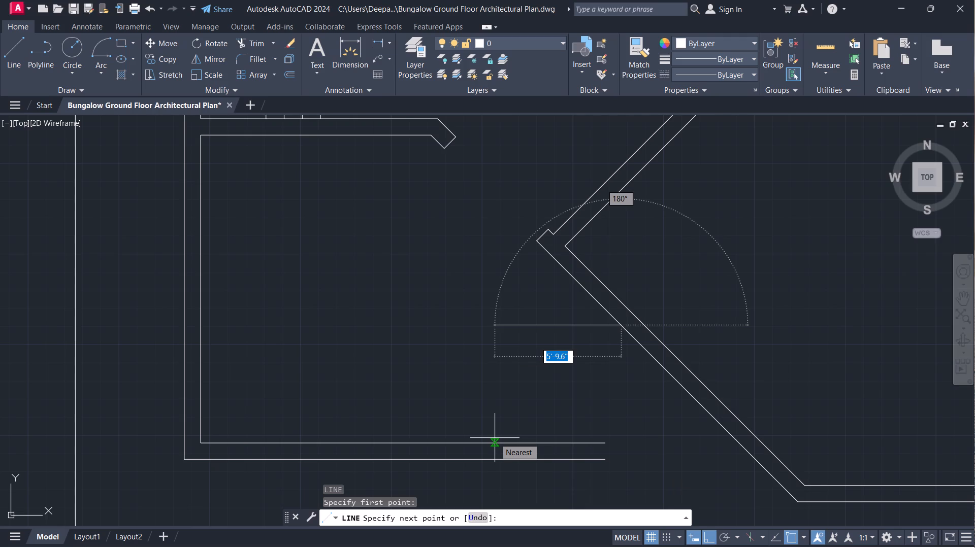
key(Tab)
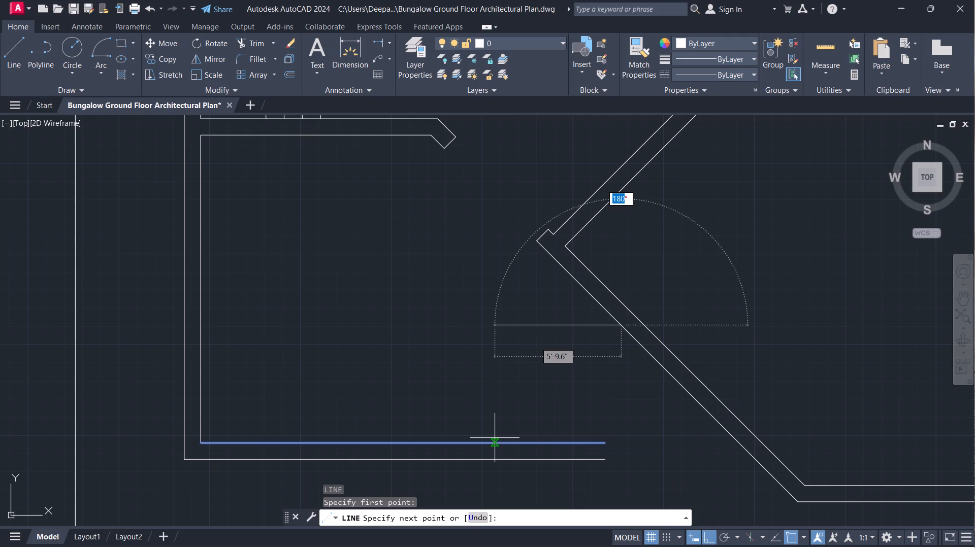
text(-135)
key(Return)
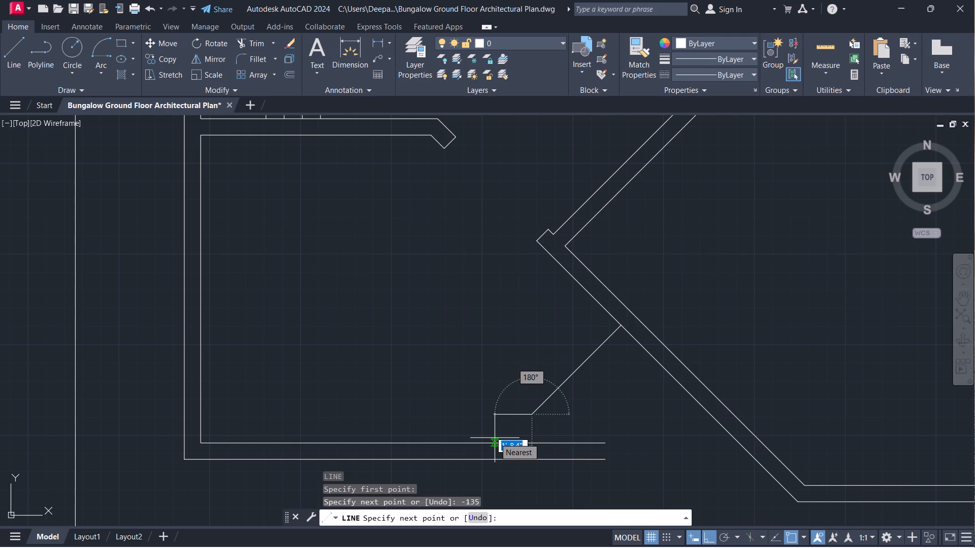
key(Tab)
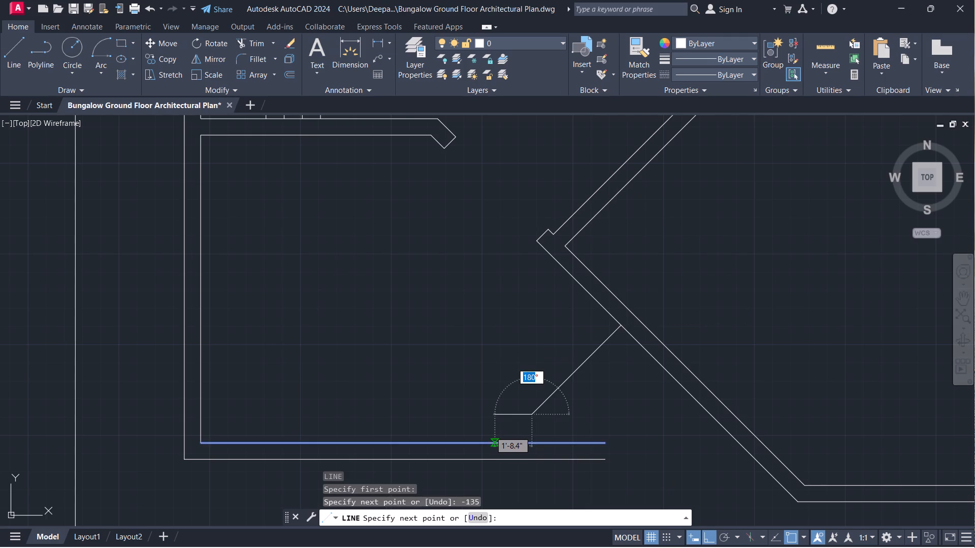
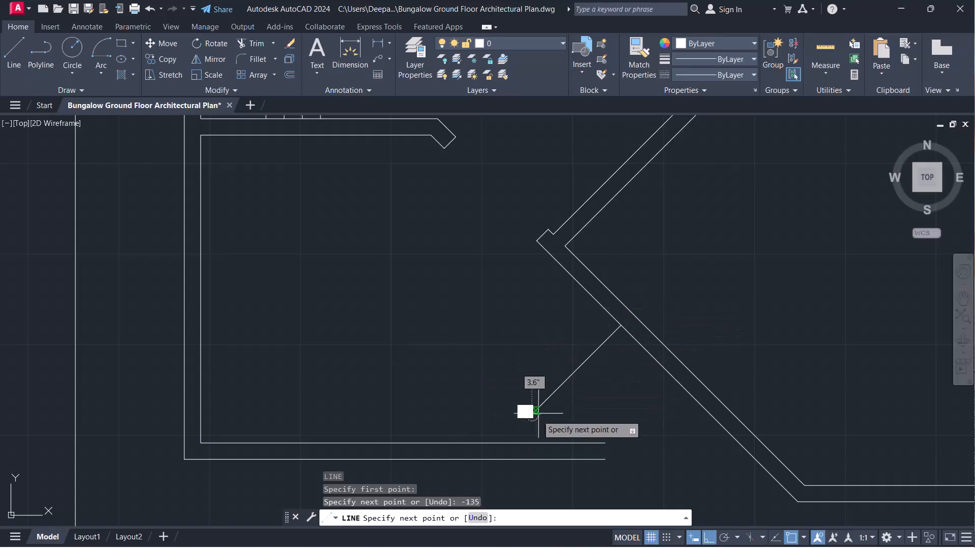
Extend the -135° diagonal line's southwest end to the inner face of the south wall.
right_drag(450, 337, 451, 342)
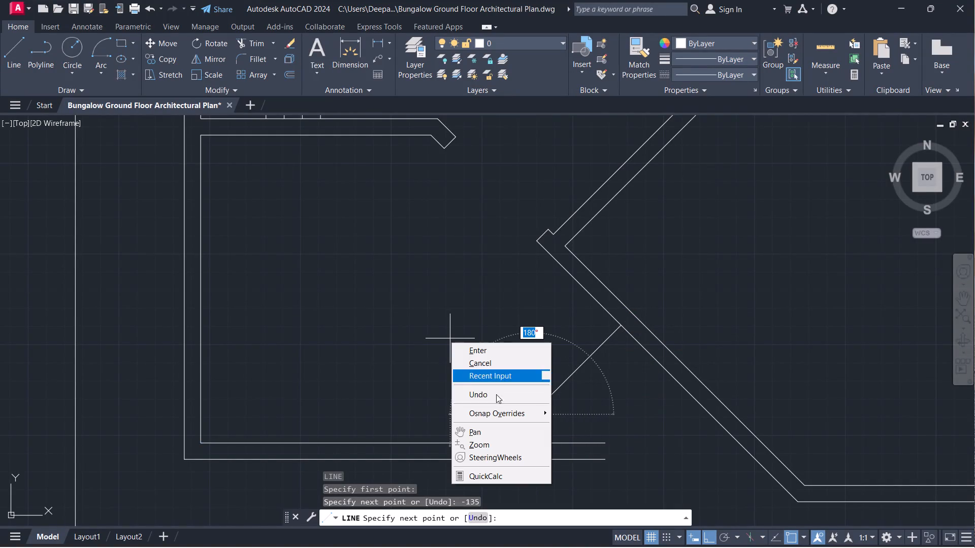
click(486, 361)
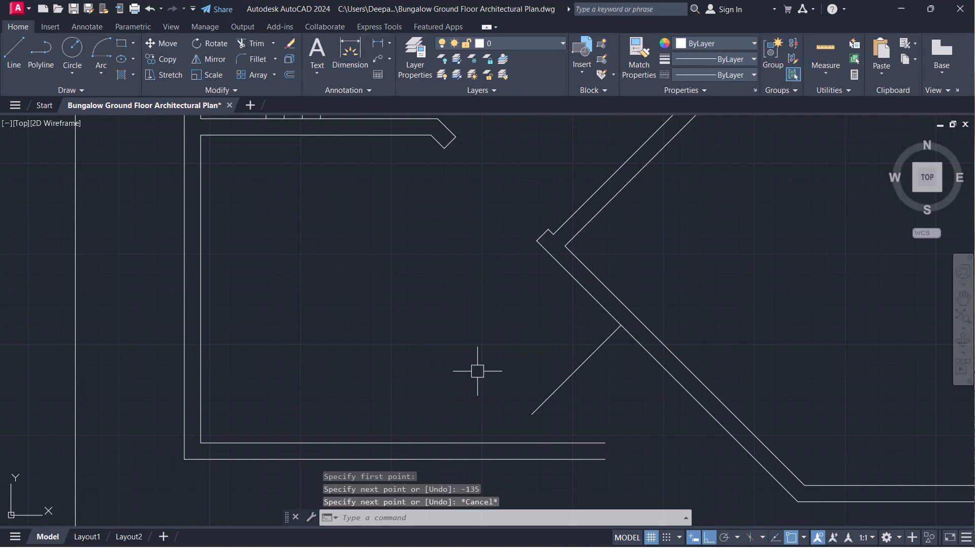
text(EX)
key(space)
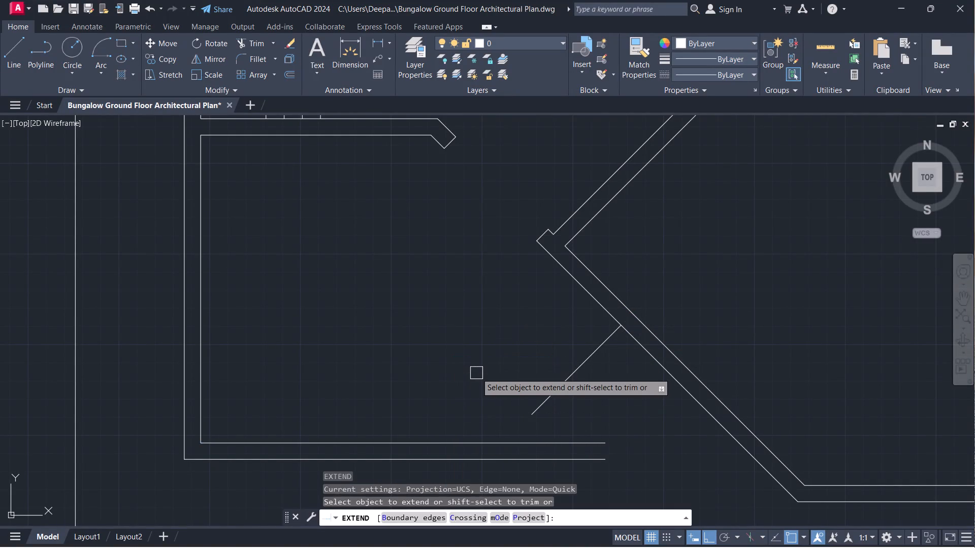
drag(502, 377, 509, 384)
click(569, 405)
click(528, 375)
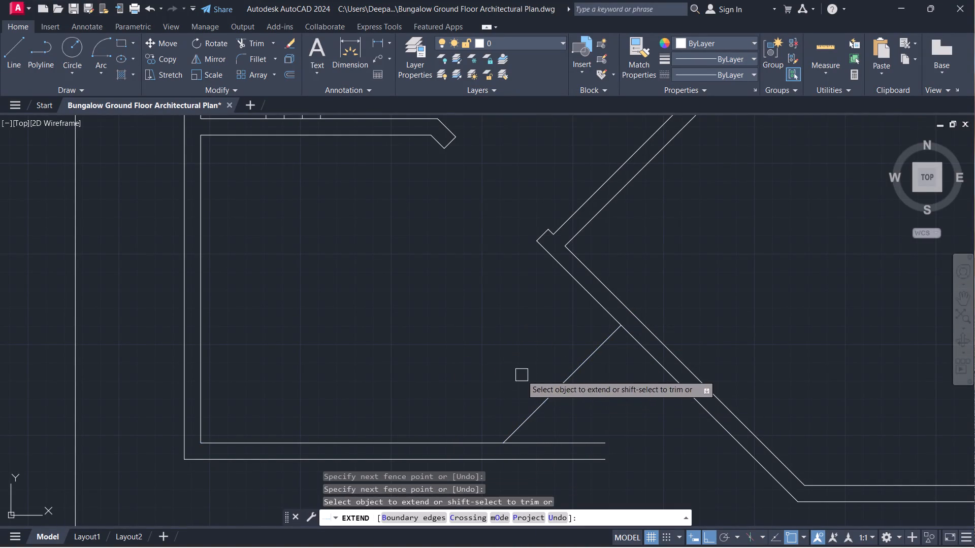
scroll(538, 386, up, 1)
scroll(538, 386, down, 5)
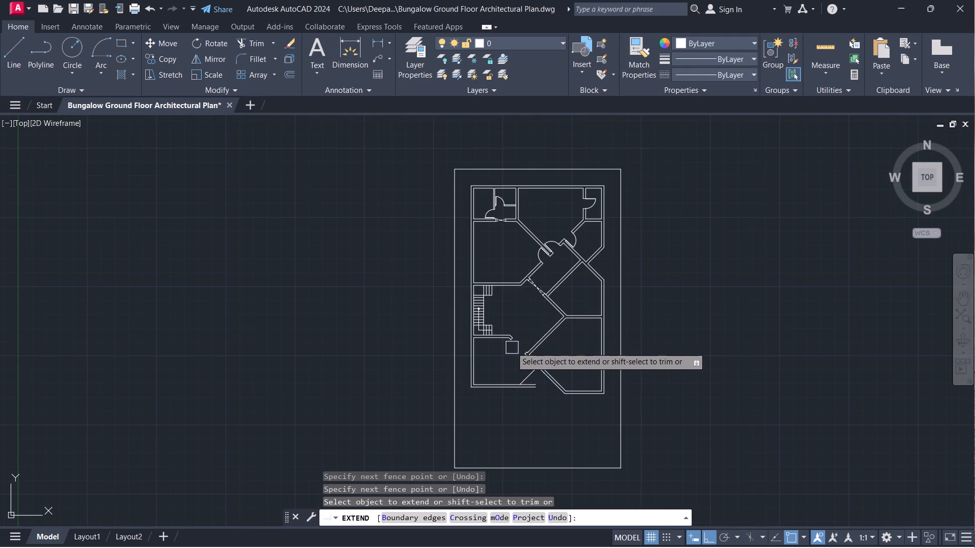
right_click(512, 358)
click(534, 382)
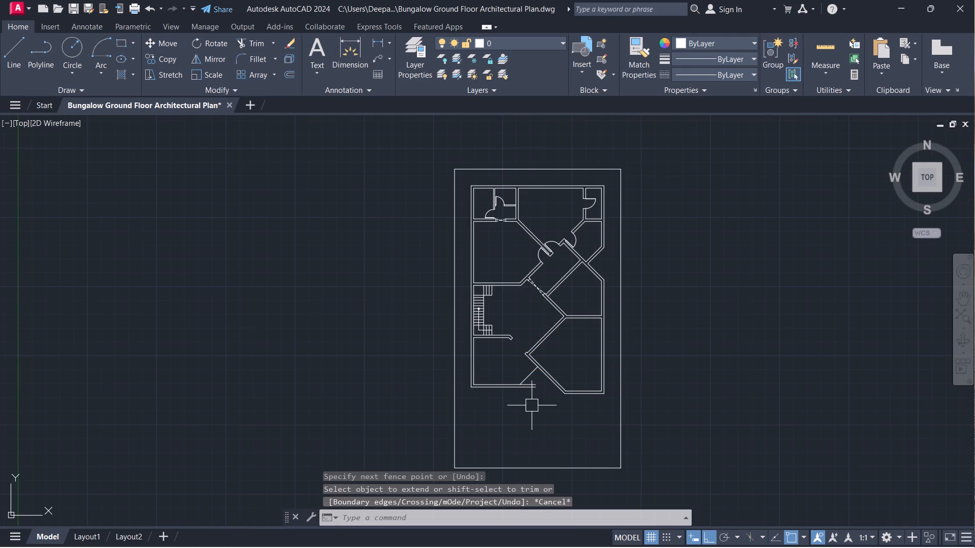
Move the diagonal line a short distance northwest, with its northeast end on the outer face of the southeast room's diagonal wall.
scroll(532, 404, up, 3)
middle_drag(532, 404, 546, 464)
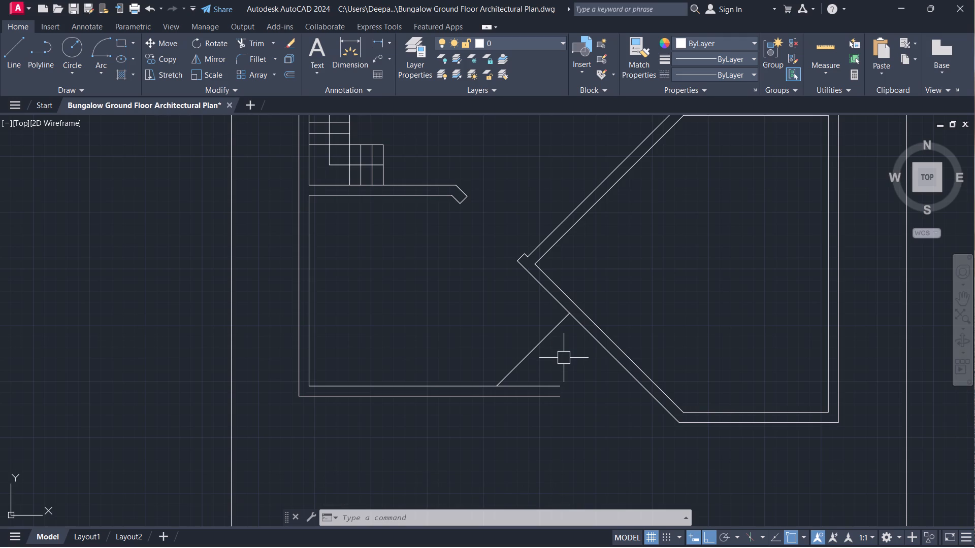
click(553, 341)
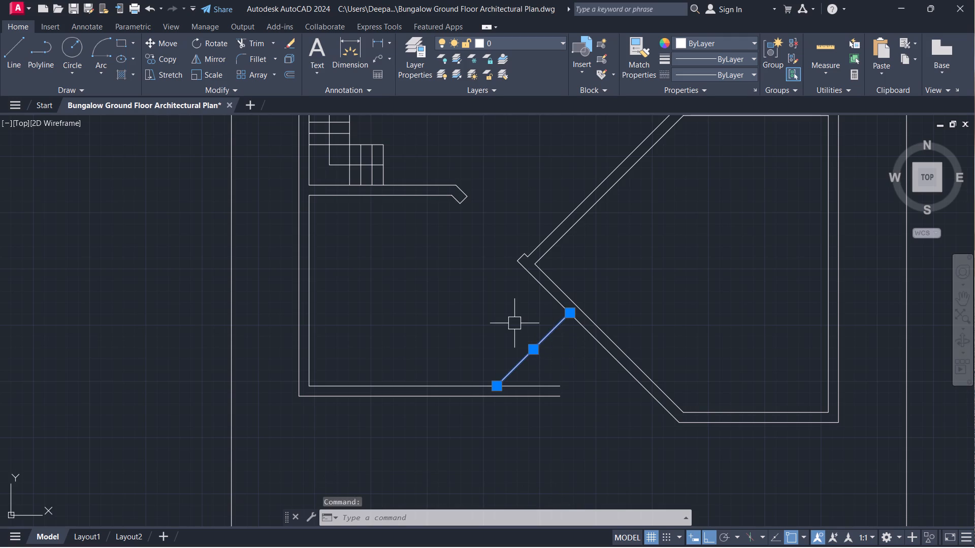
text(M)
key(space)
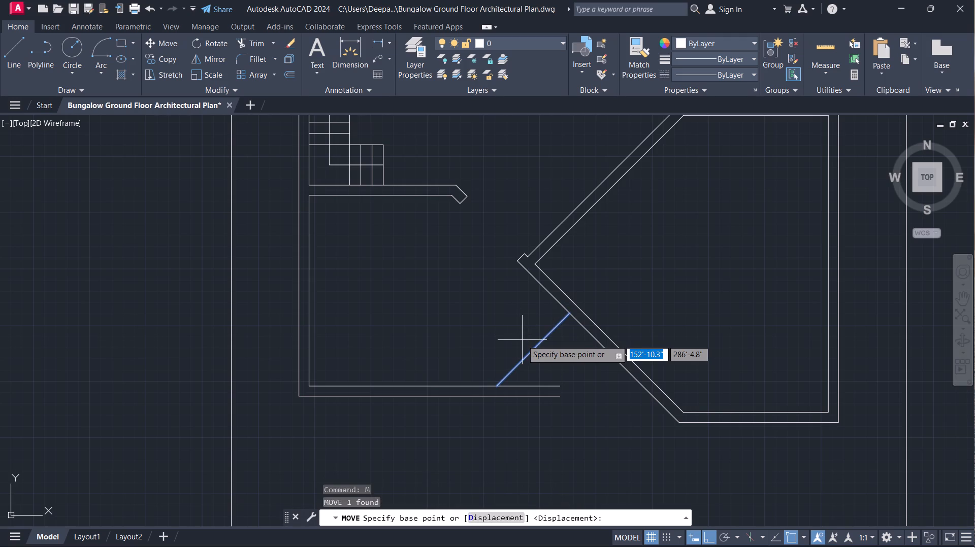
click(572, 312)
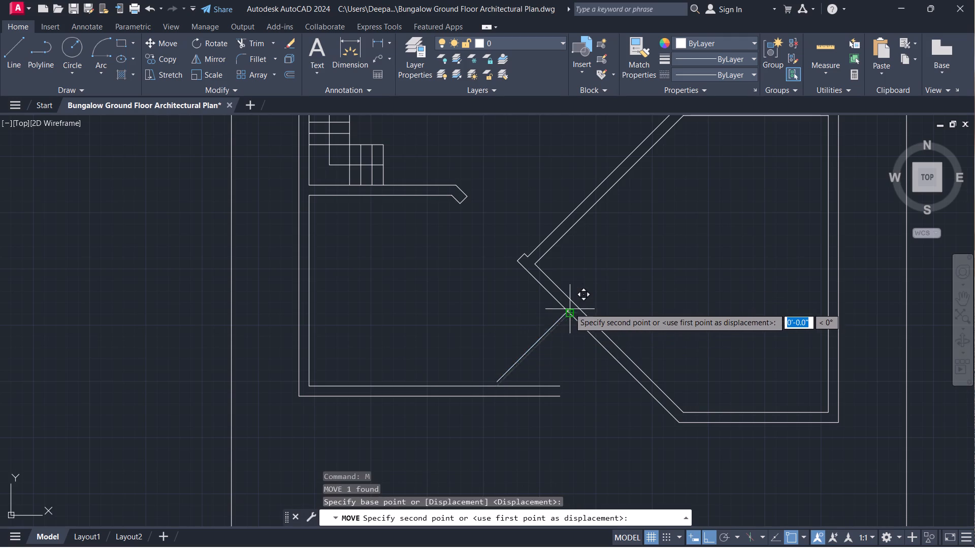
click(559, 299)
right_click(559, 299)
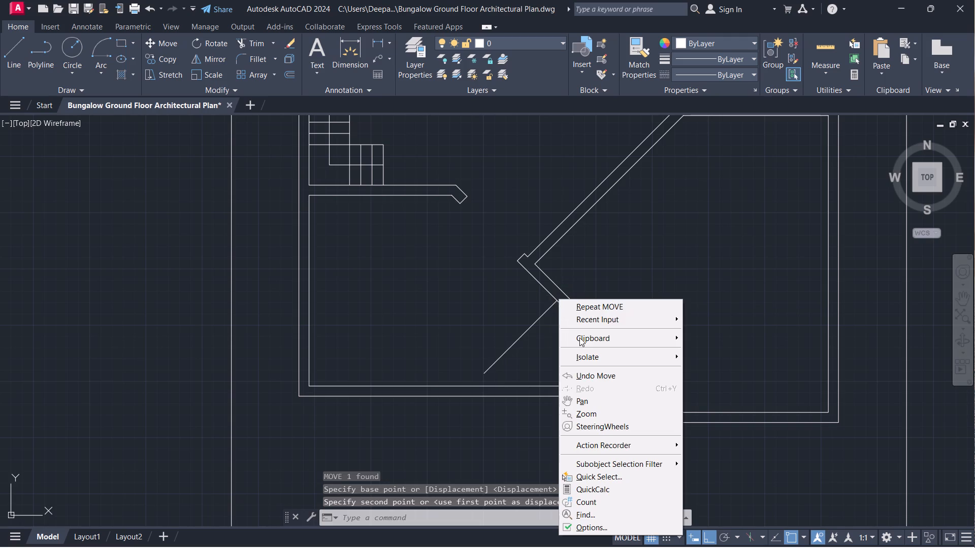
click(529, 325)
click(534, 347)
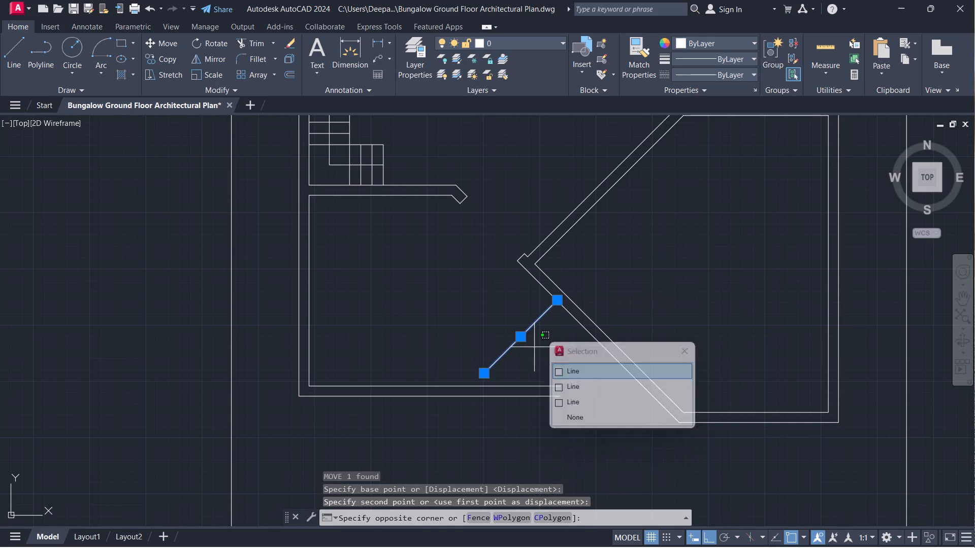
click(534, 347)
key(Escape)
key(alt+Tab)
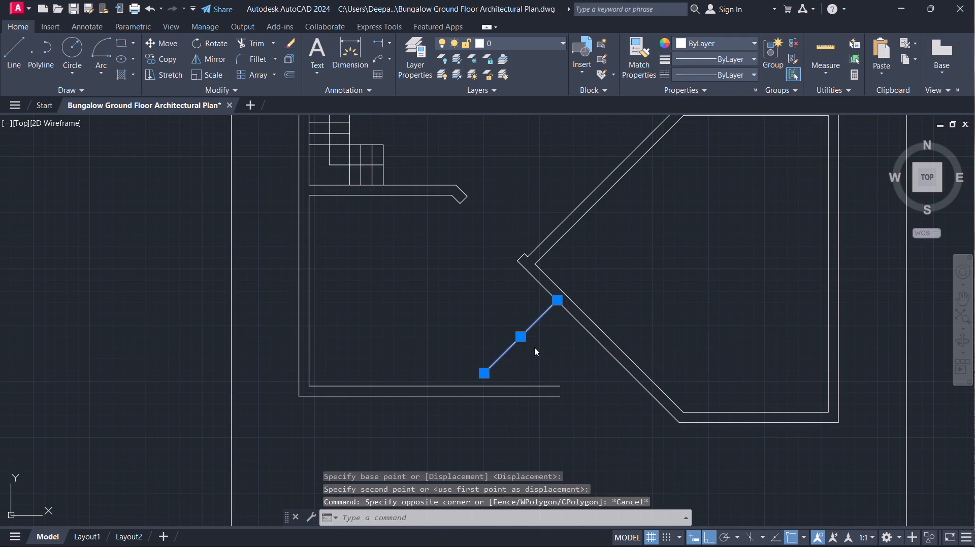
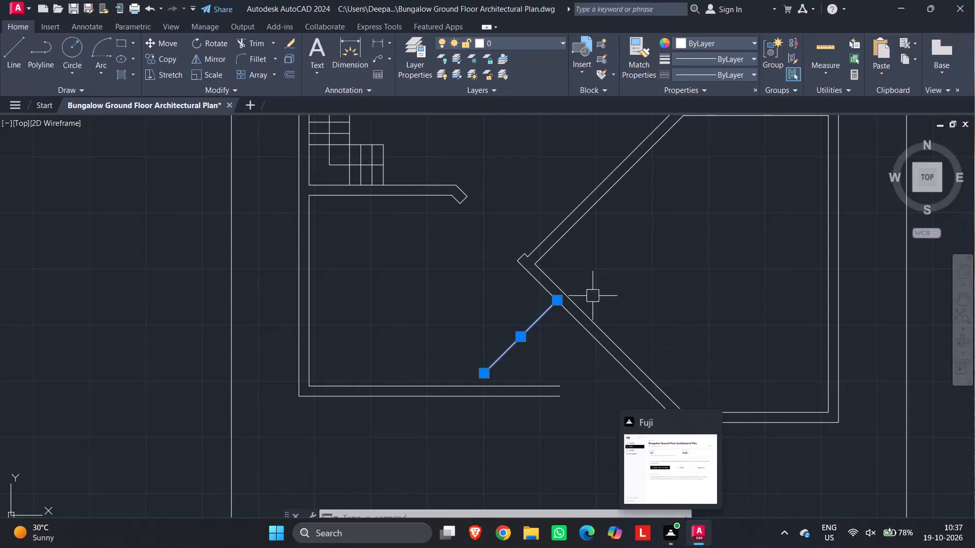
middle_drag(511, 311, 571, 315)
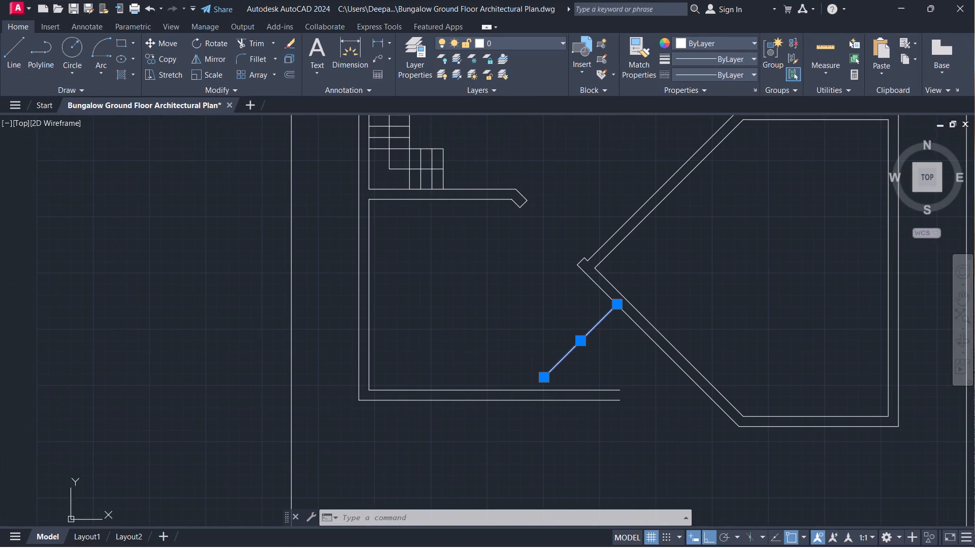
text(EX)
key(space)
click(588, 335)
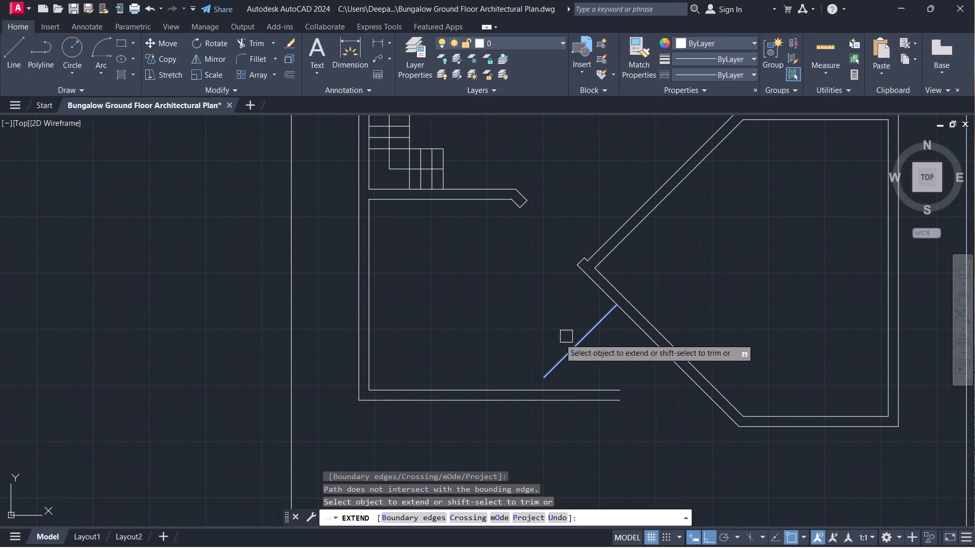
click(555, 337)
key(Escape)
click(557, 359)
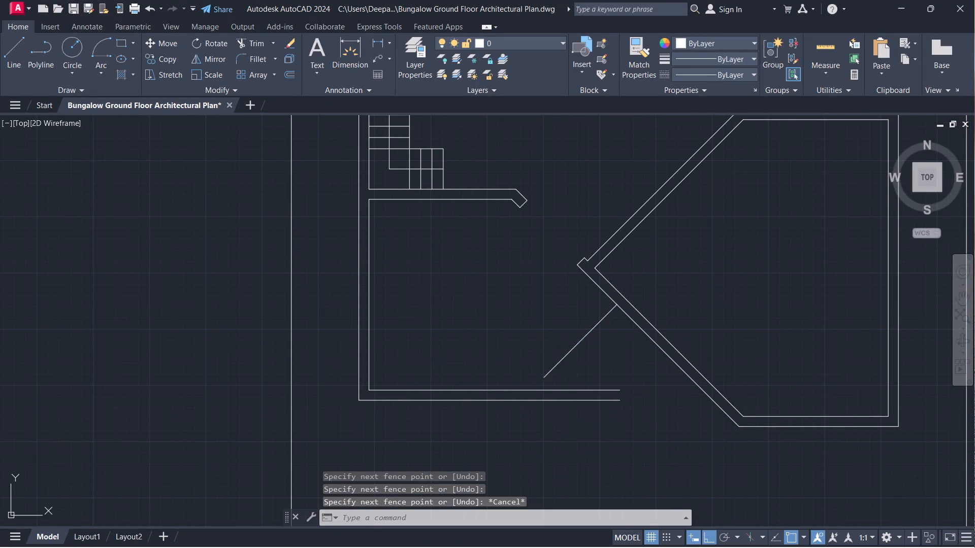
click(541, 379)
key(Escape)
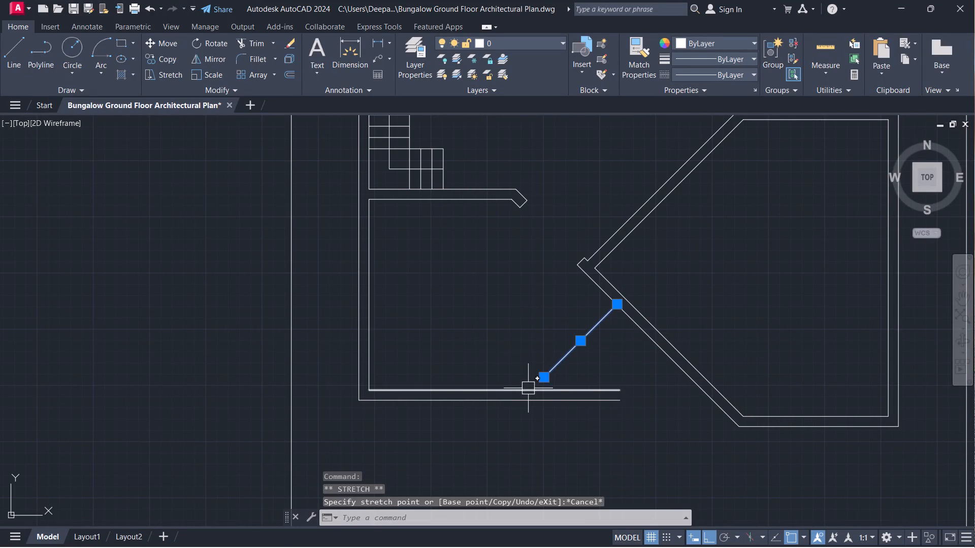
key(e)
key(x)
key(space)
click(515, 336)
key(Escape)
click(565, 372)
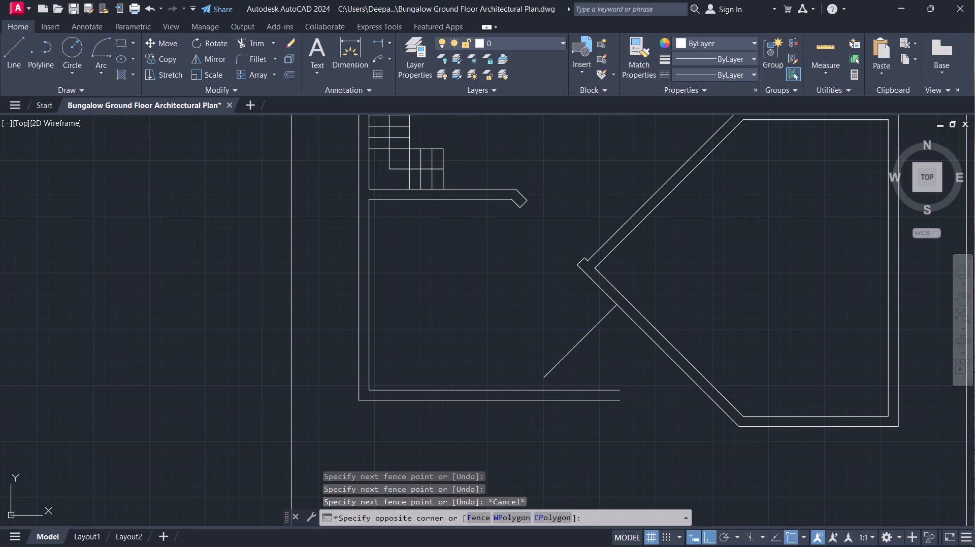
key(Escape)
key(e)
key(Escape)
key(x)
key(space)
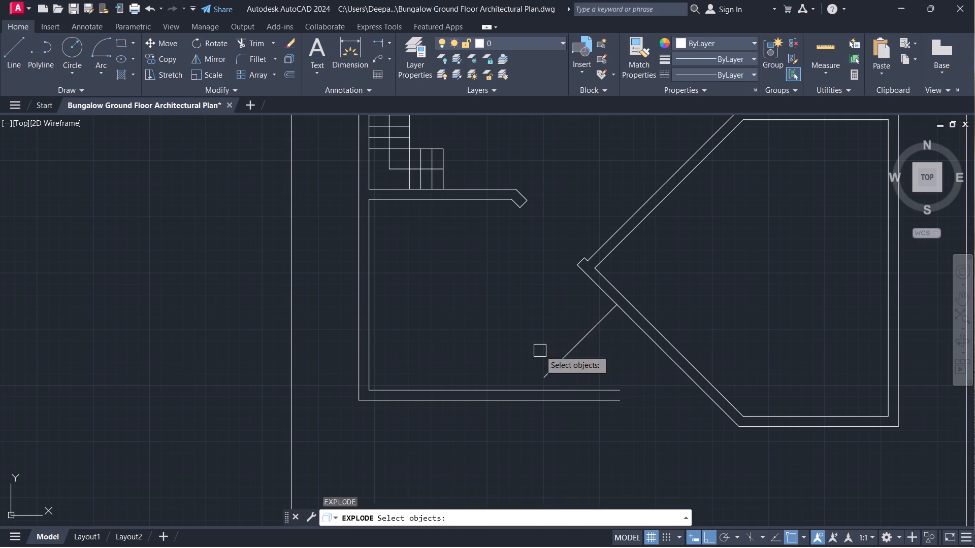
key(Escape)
Extend the diagonal line's southwest end to the inner face of the south wall.
text(EX)
key(space)
click(540, 350)
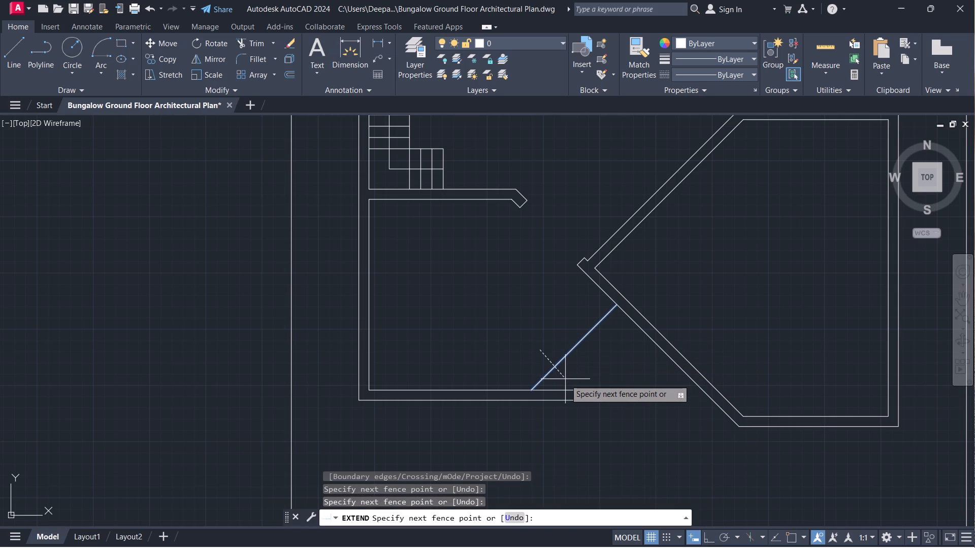
click(566, 380)
key(Escape)
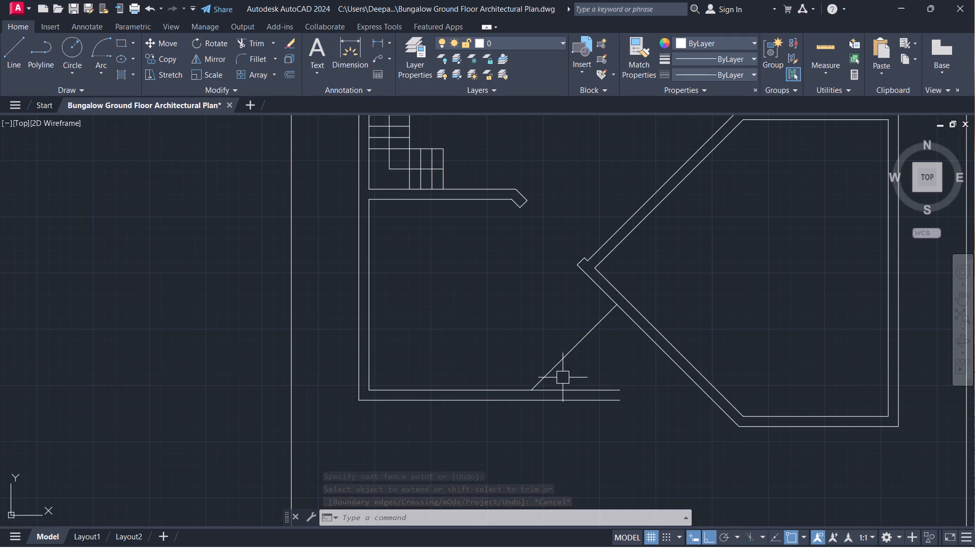
Offset the diagonal line 9" to the northwest to form the second face of the diagonal wall.
text(O)
key(space)
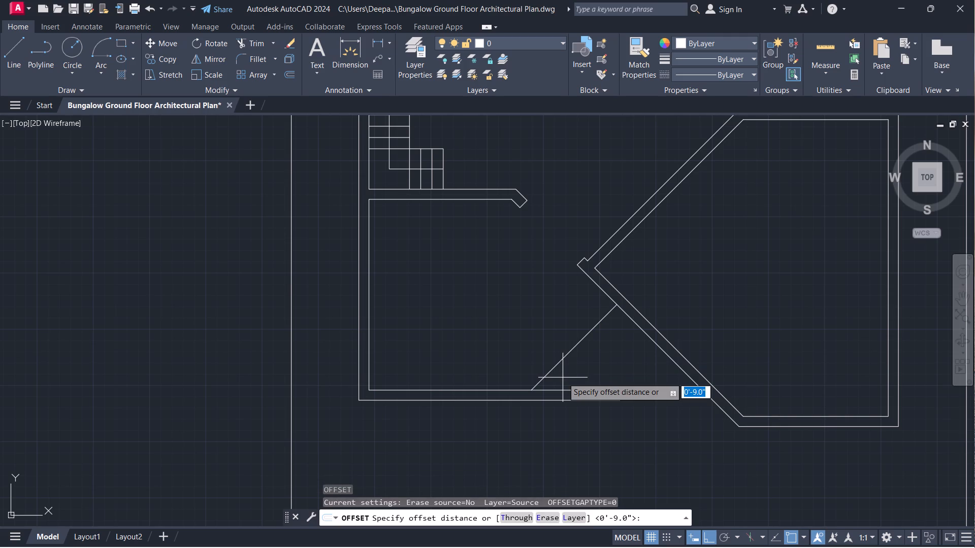
key(Return)
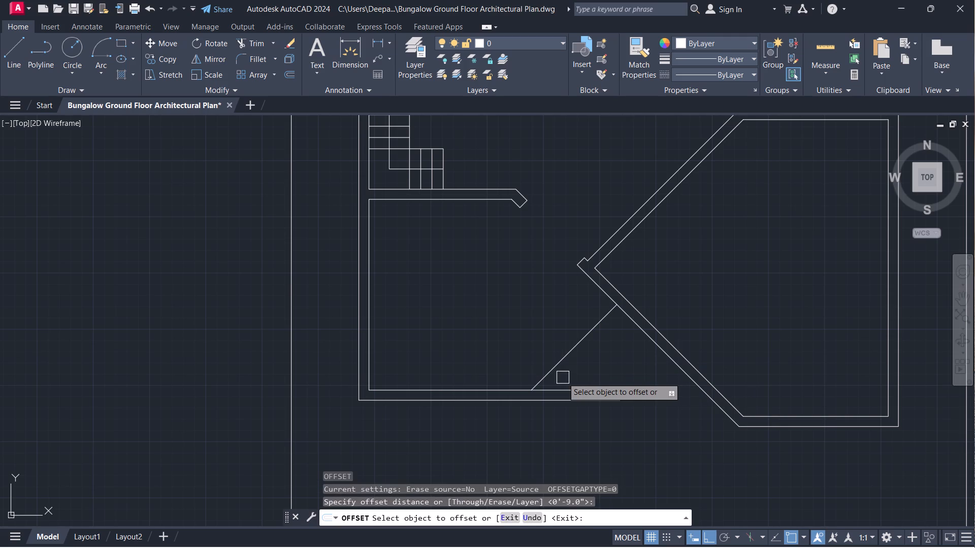
drag(562, 350, 556, 347)
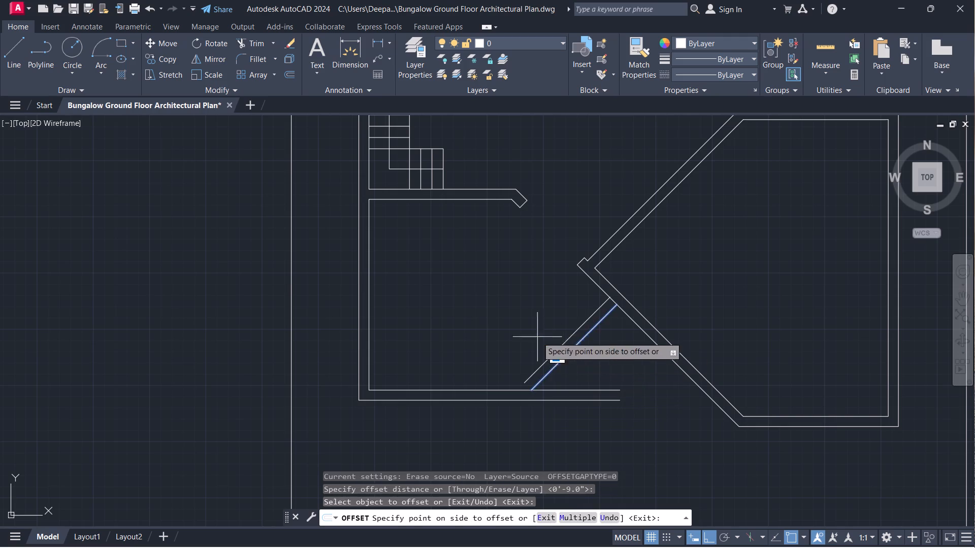
click(515, 326)
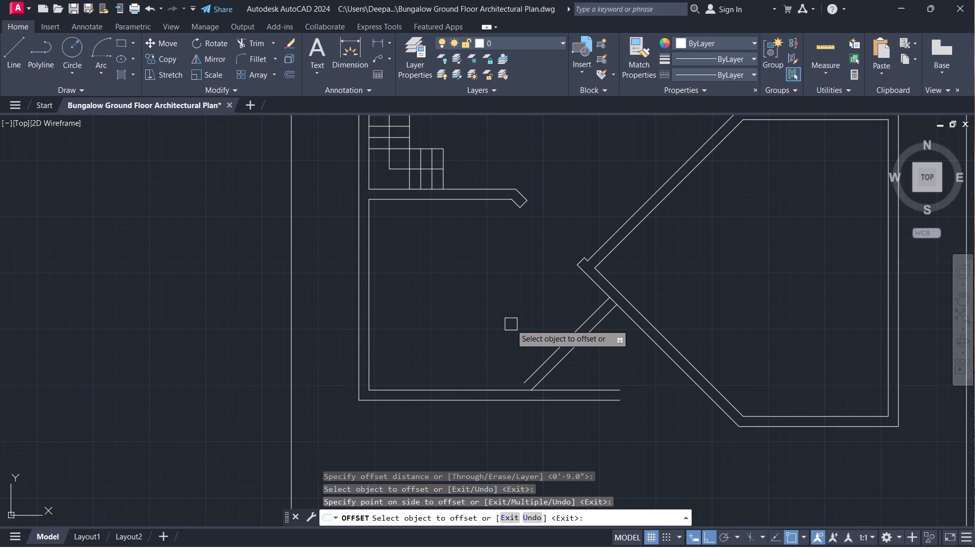
key(Escape)
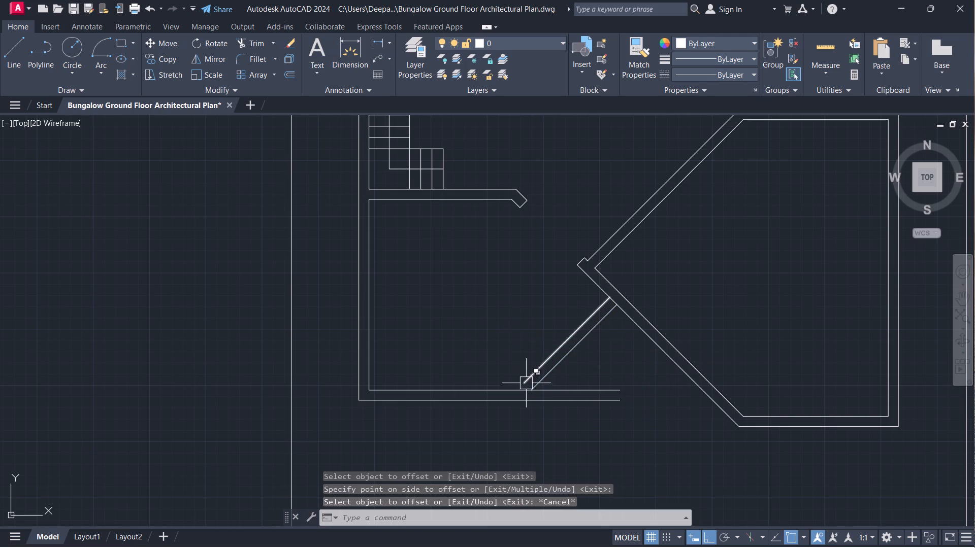
Extend the new diagonal line to the south wall's inner face and the original diagonal line to its outer face.
scroll(526, 384, up, 1)
middle_drag(525, 384, 579, 346)
text(EX)
key(space)
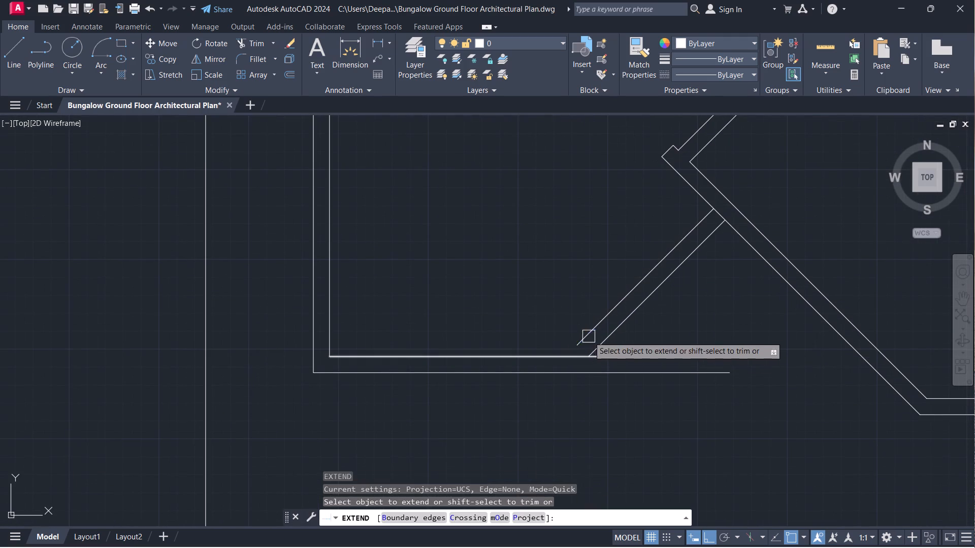
click(594, 327)
click(604, 339)
key(Escape)
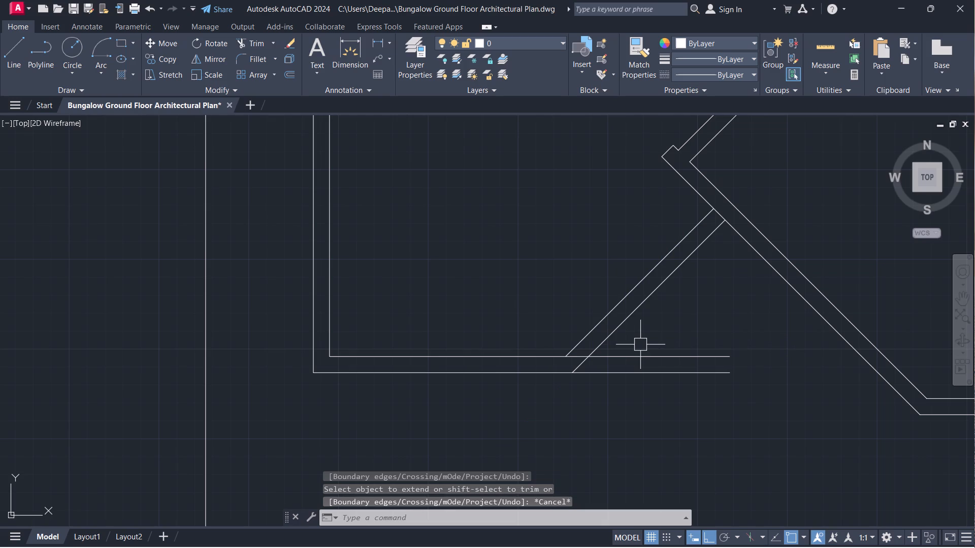
Trim both south wall lines where they run east beyond the diagonal wall's outer line.
text(TR)
key(space)
drag(648, 339, 647, 338)
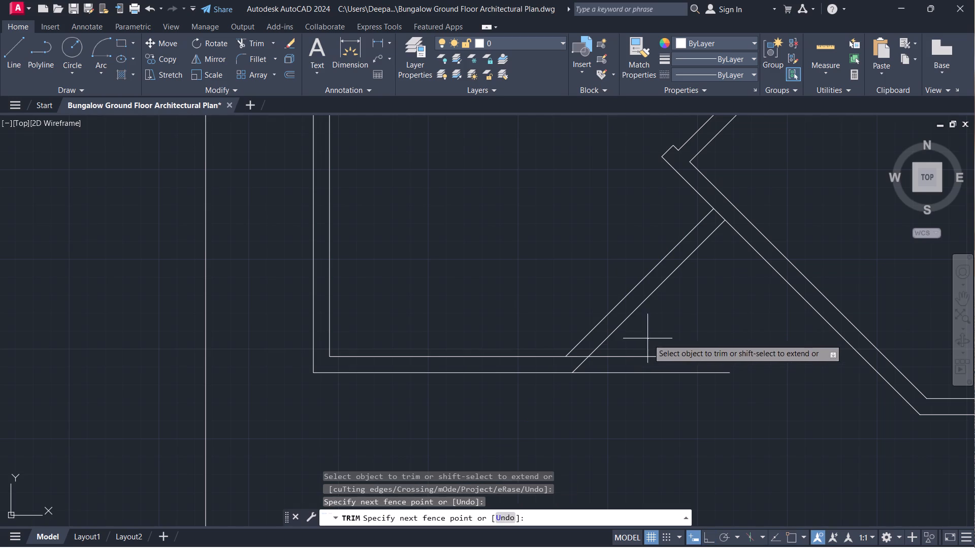
drag(647, 338, 597, 382)
key(Escape)
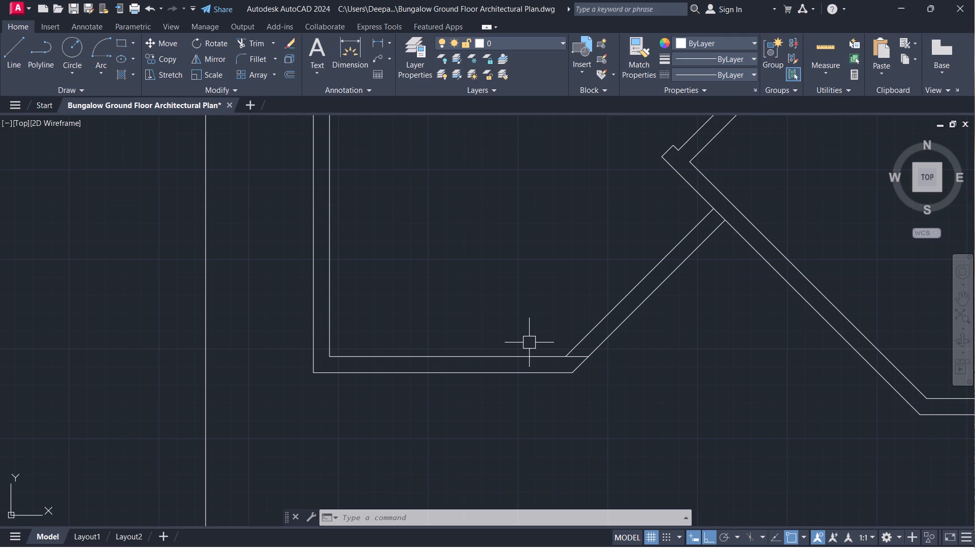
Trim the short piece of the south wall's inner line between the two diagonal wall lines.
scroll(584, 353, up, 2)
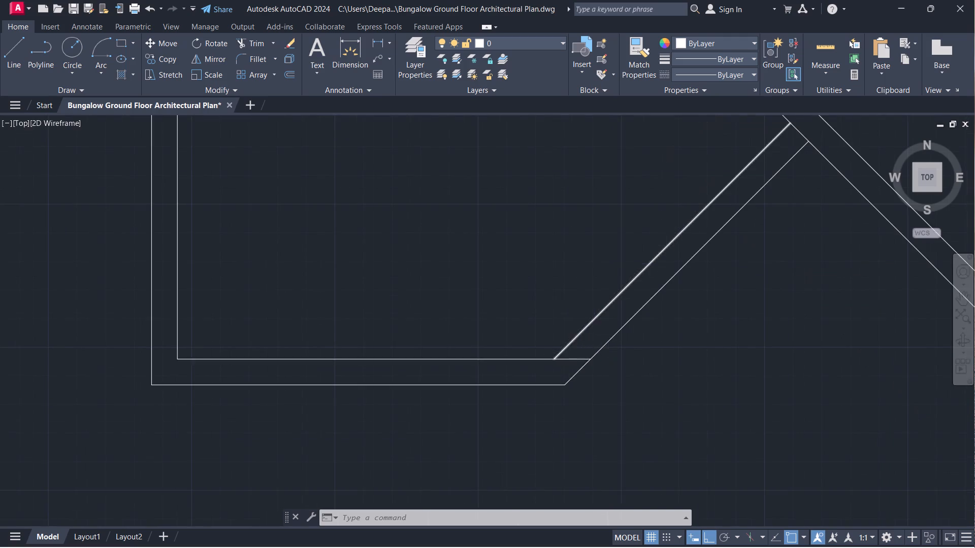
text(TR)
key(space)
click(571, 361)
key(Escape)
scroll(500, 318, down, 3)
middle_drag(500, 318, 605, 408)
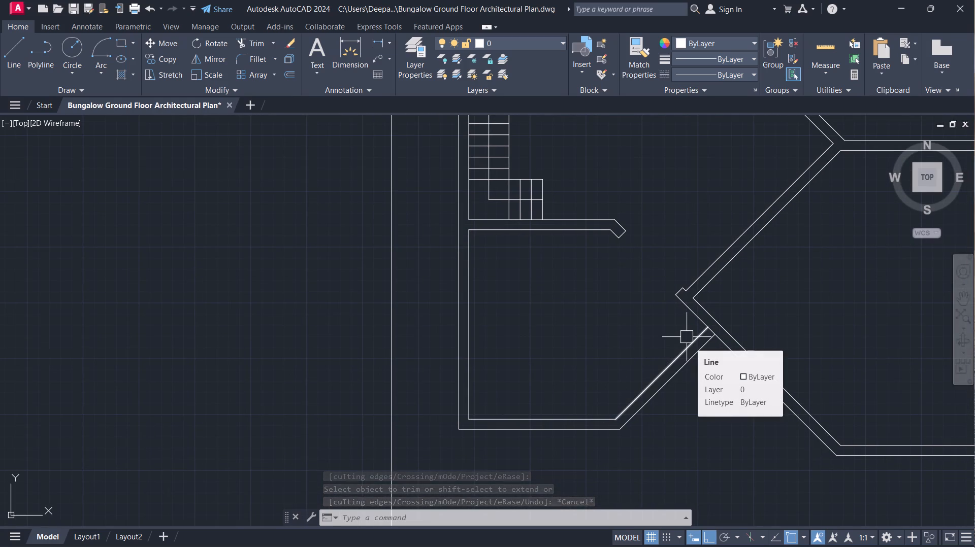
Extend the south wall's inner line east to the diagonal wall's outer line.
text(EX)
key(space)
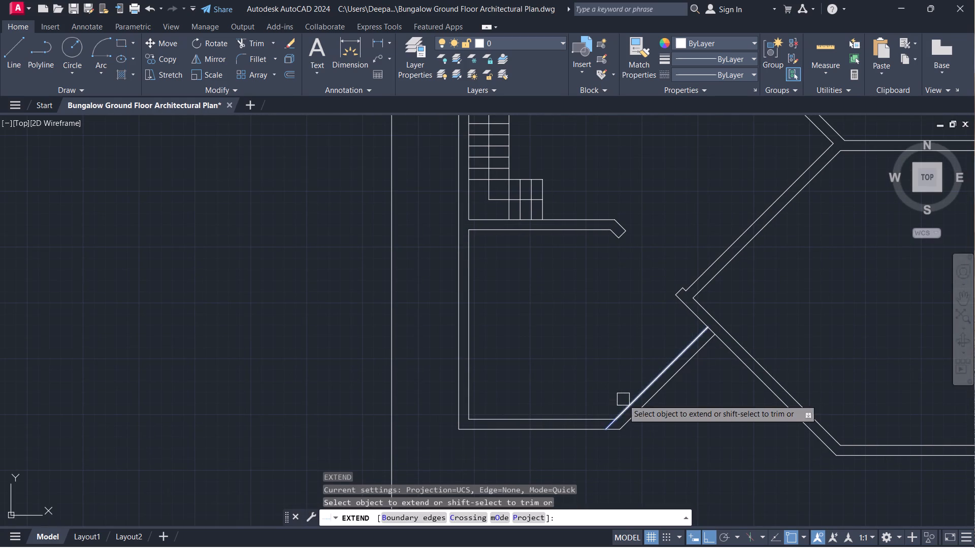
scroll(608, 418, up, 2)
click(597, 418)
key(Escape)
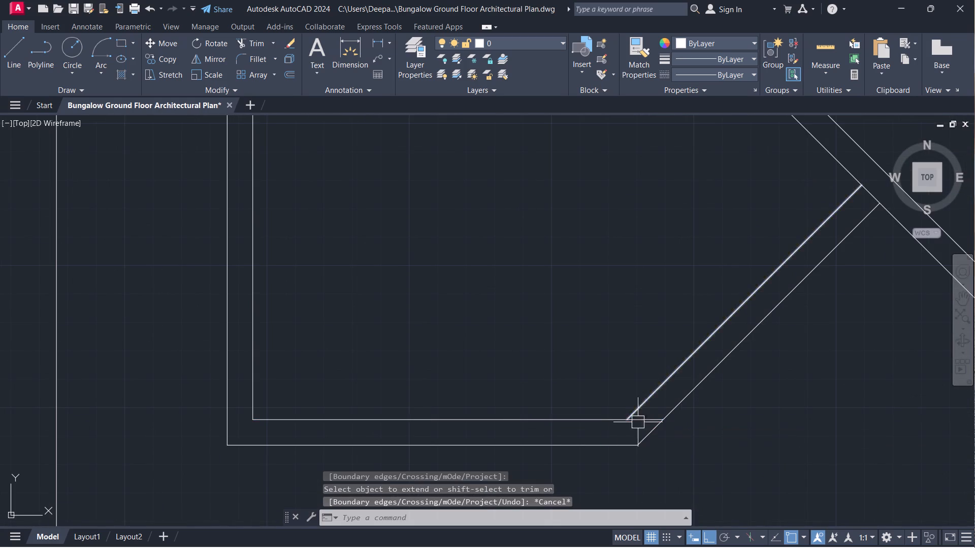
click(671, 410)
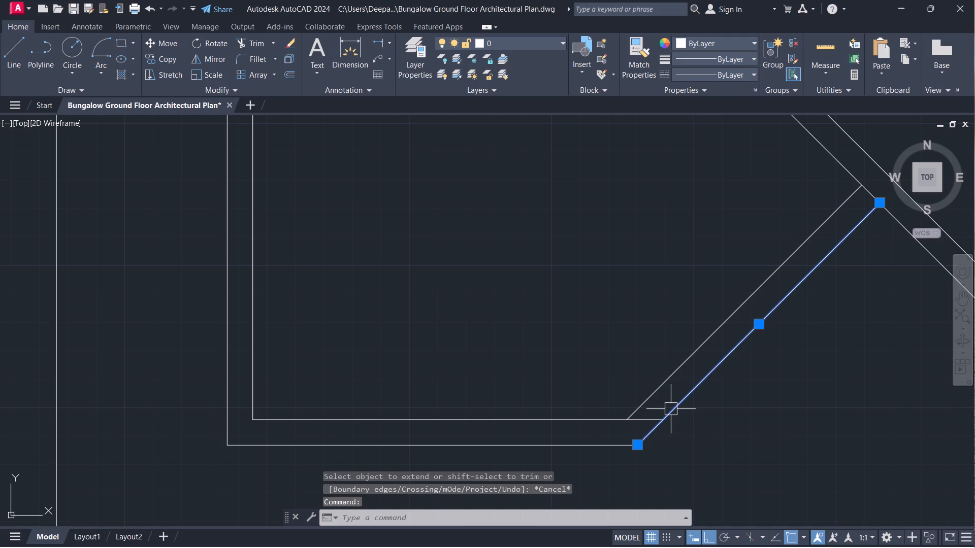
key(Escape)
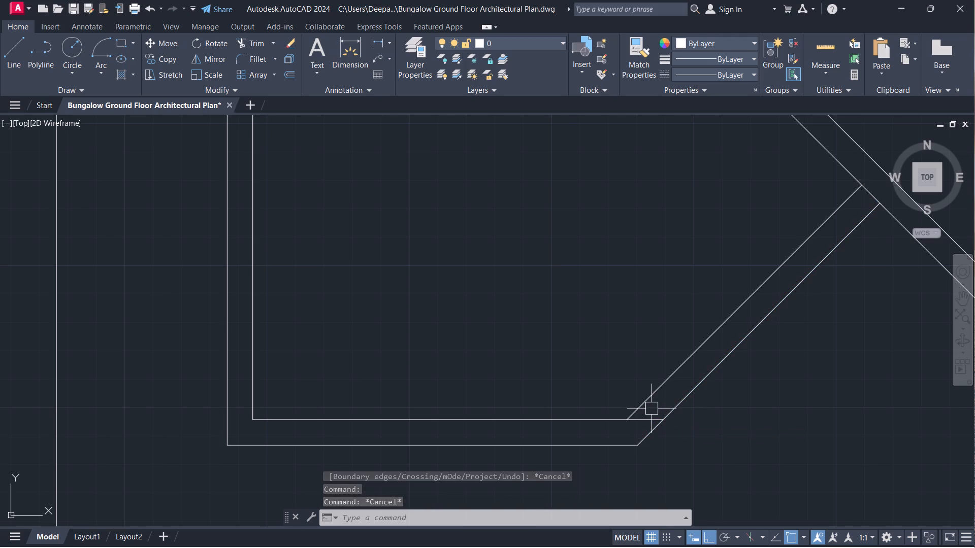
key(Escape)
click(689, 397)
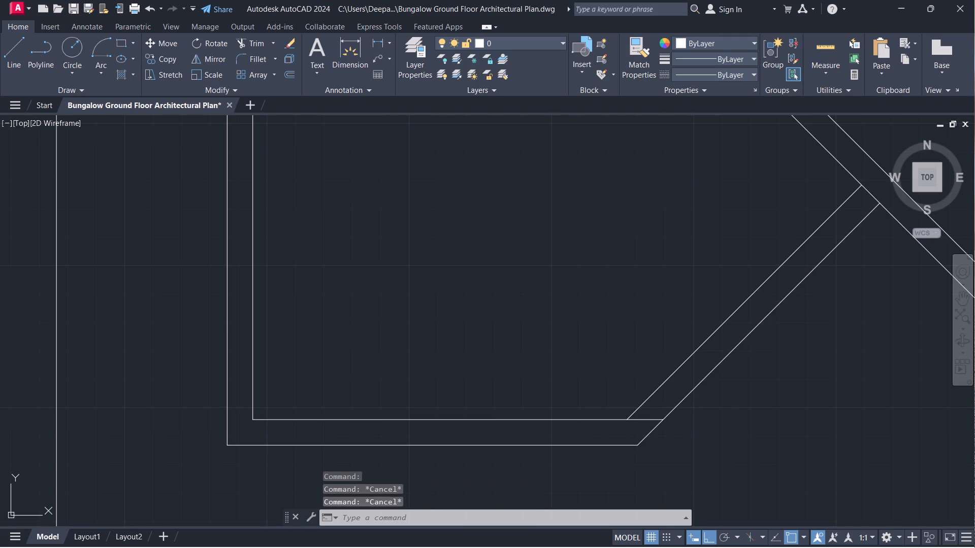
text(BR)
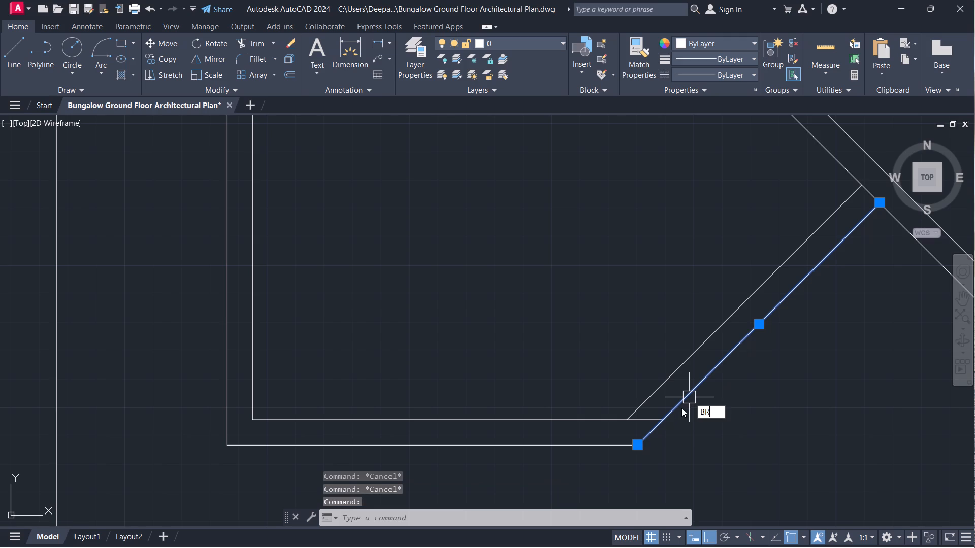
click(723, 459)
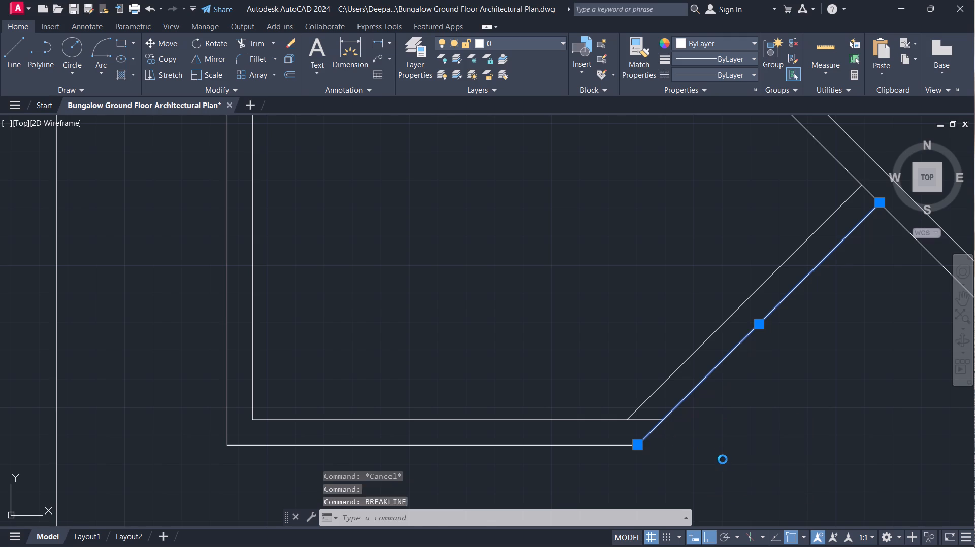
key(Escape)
Break the diagonal wall's outer line at the point where it meets the south wall's inner line.
click(698, 394)
text(BR)
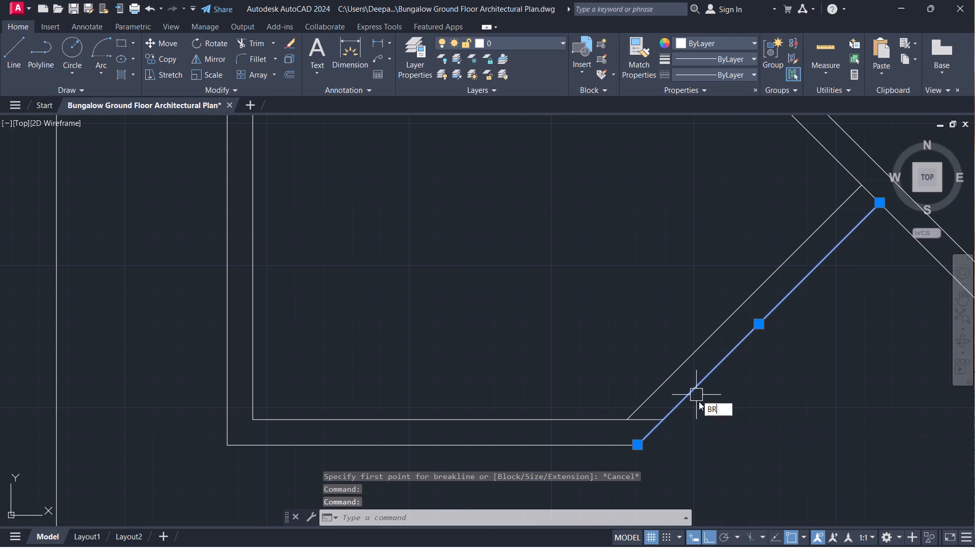
click(728, 442)
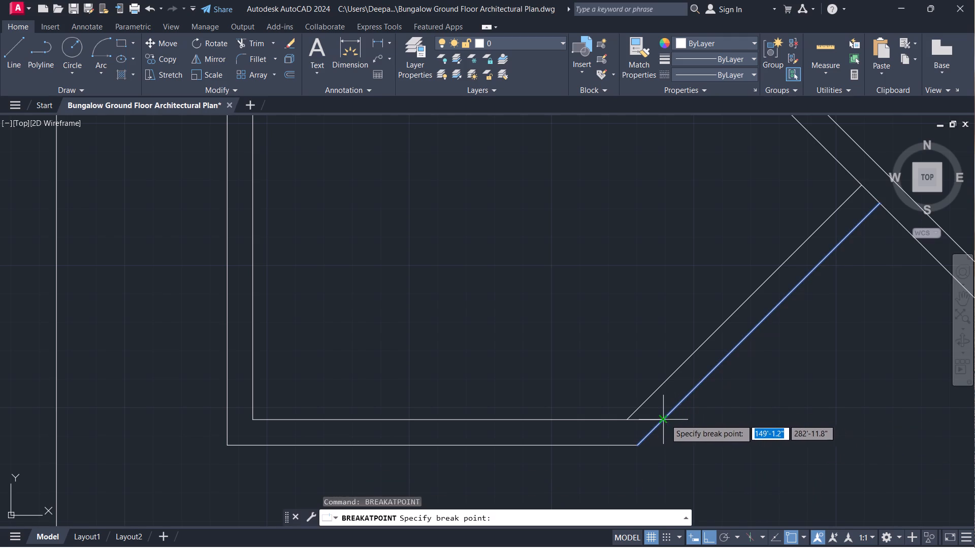
click(660, 420)
key(Escape)
Set the linetype of the two diagonal wall lines northeast of the break to ACAD_ISO02W100.
drag(740, 398, 727, 380)
click(654, 306)
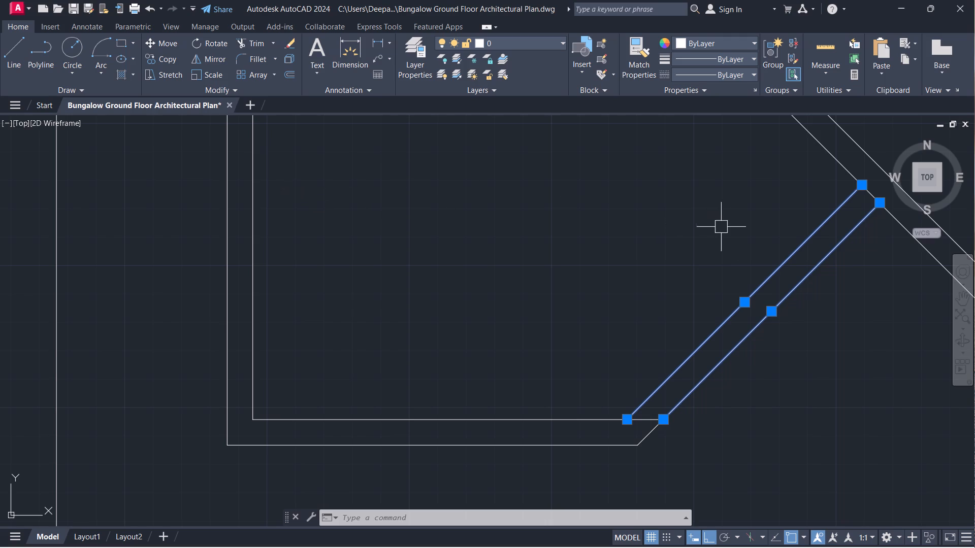
click(737, 79)
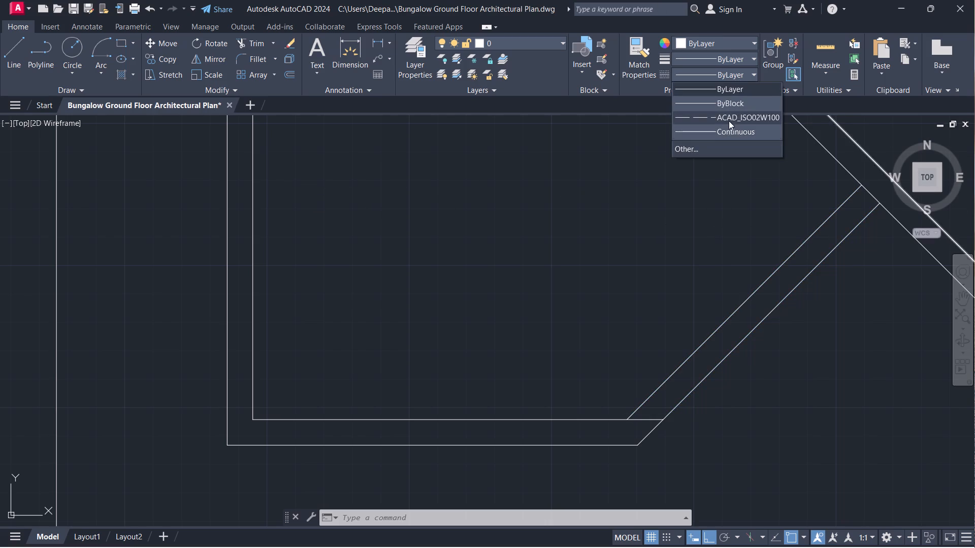
click(729, 117)
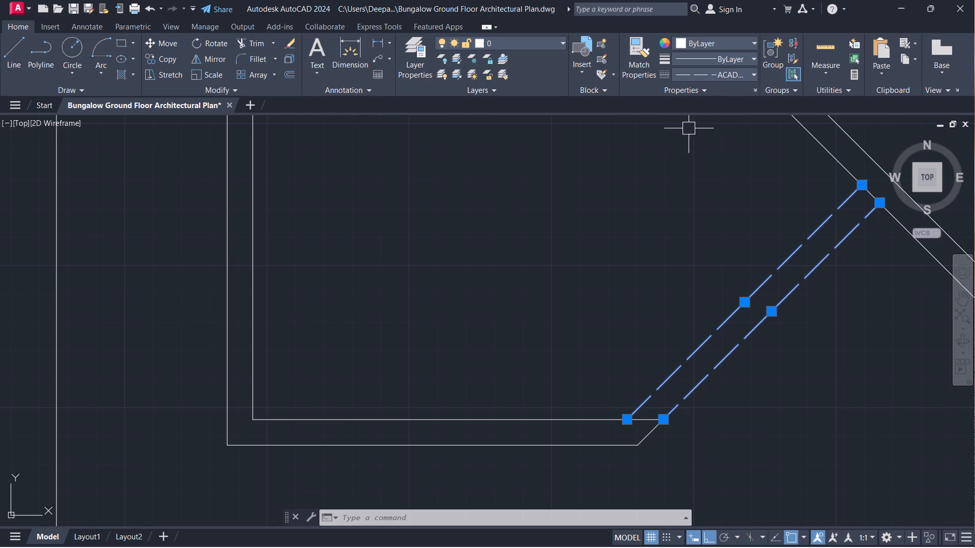
key(Escape)
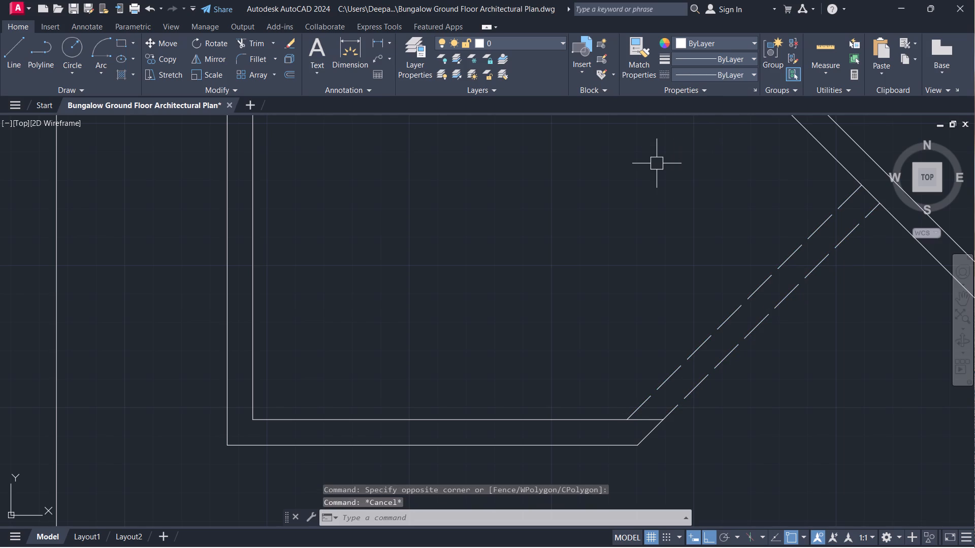
Extend the south wall's inner line west to the outer face of the west wall.
scroll(654, 212, down, 2)
middle_drag(654, 212, 778, 291)
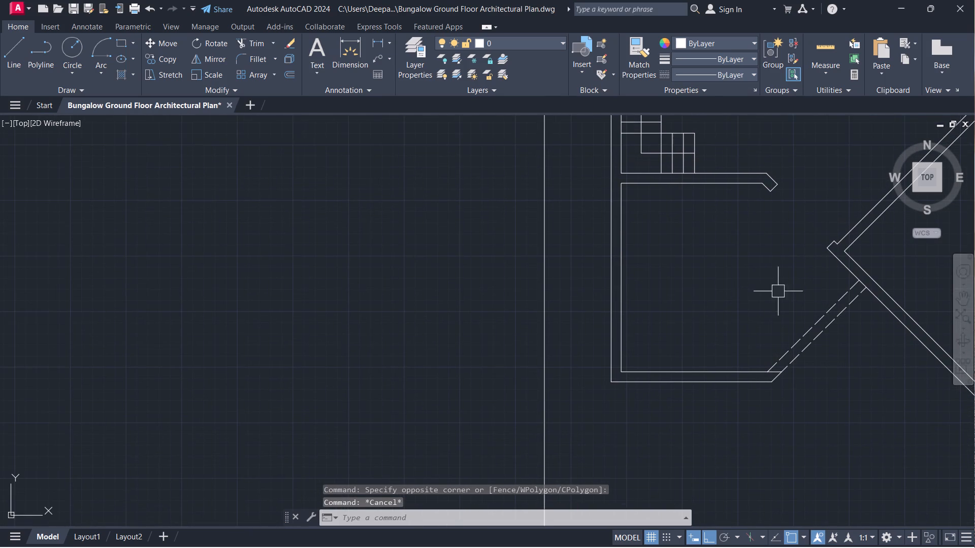
scroll(740, 268, up, 1)
middle_drag(740, 268, 730, 327)
scroll(730, 327, down, 2)
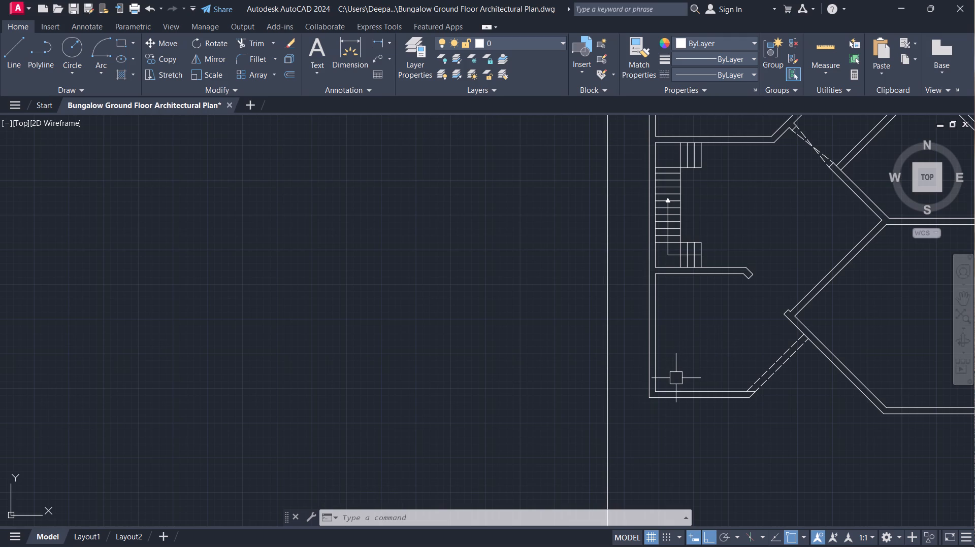
key(Escape)
scroll(676, 378, up, 1)
text(EX)
key(space)
click(668, 397)
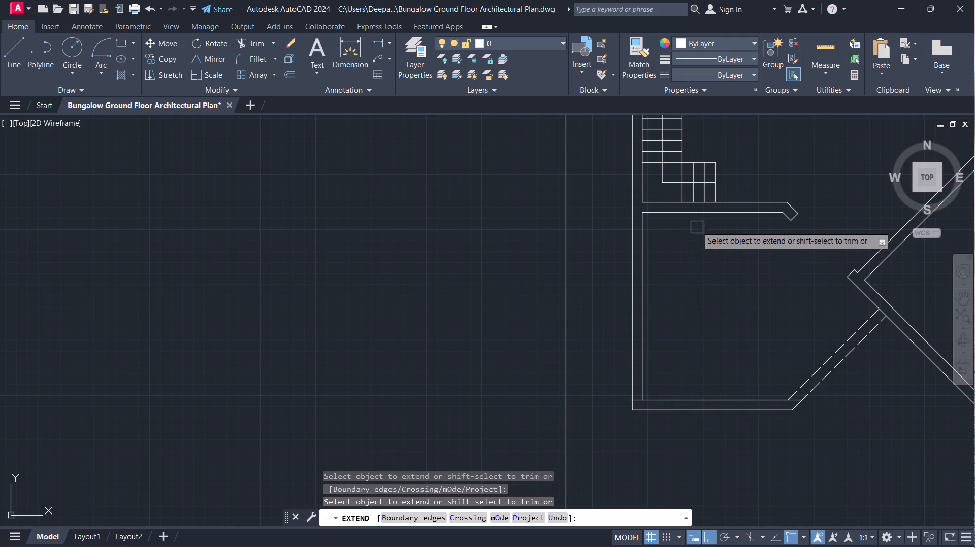
Extend the lower line of the wall below the staircase west to the outer face of the west wall.
click(688, 218)
key(Escape)
Break the west wall's outer line at the point where it meets the lower line of the wall below the staircase.
click(630, 243)
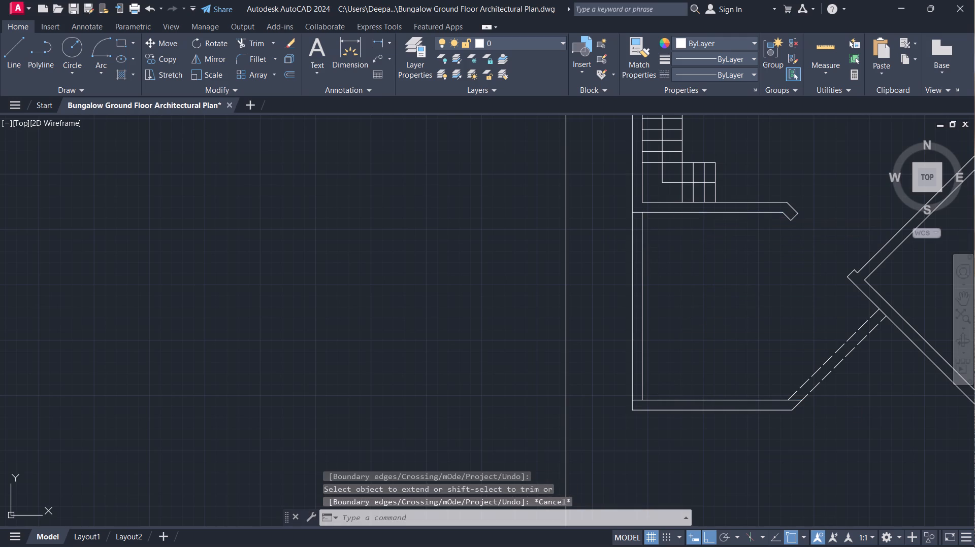
text(BR)
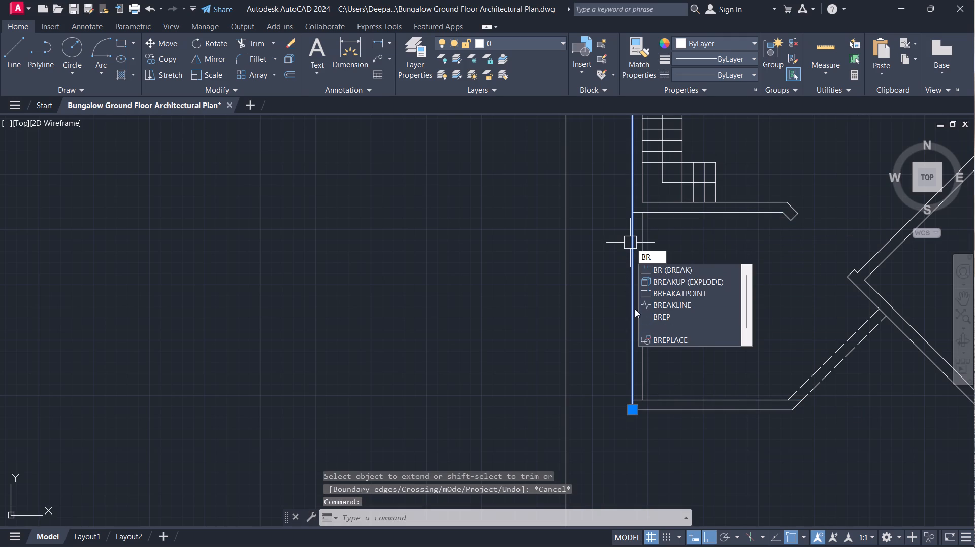
click(665, 291)
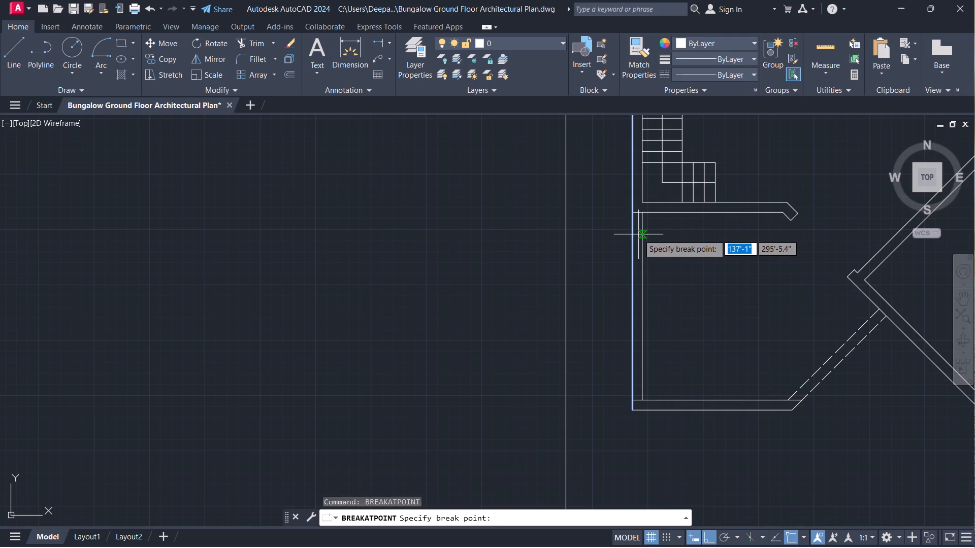
scroll(658, 173, up, 1)
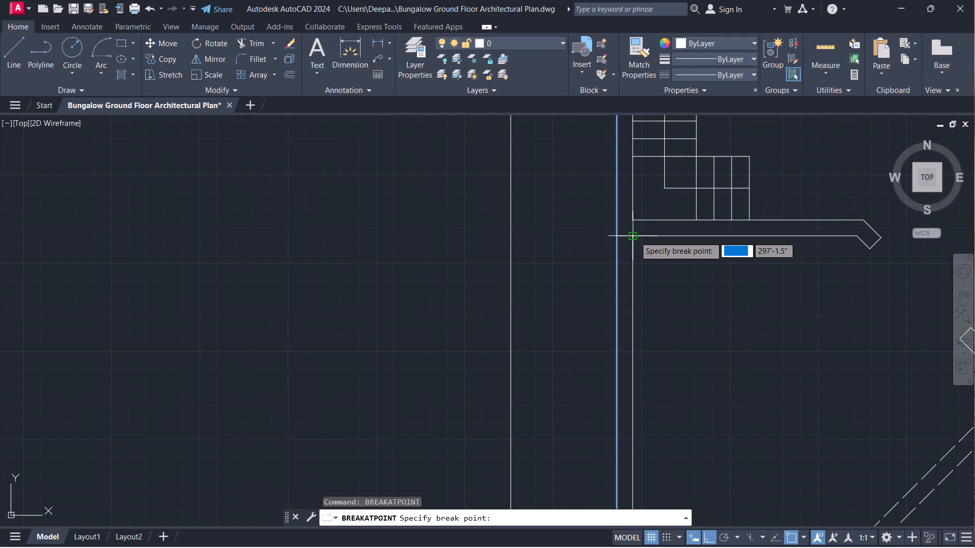
click(619, 234)
Break the west wall's outer line at the point where it meets the south wall's inner line.
middle_drag(622, 311, 724, 174)
click(716, 362)
right_click(717, 362)
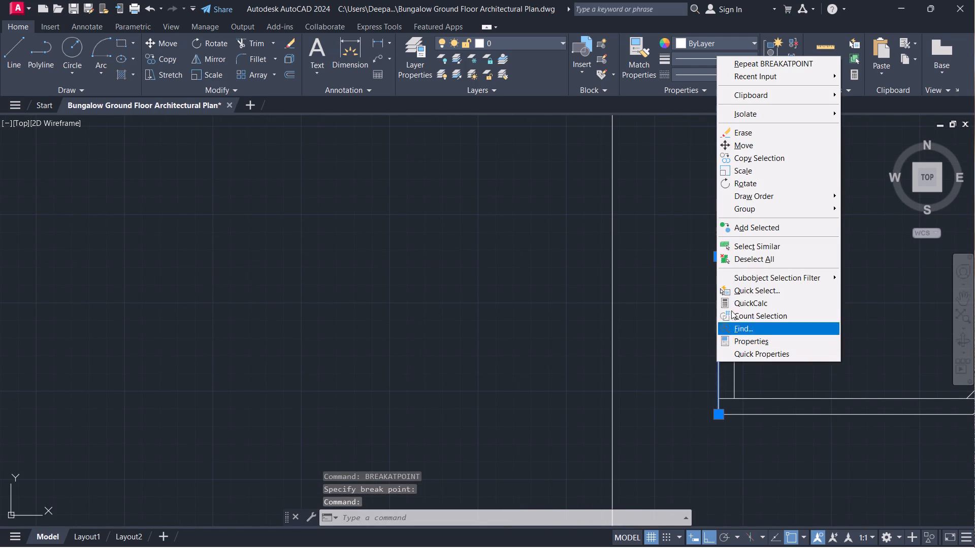
click(767, 70)
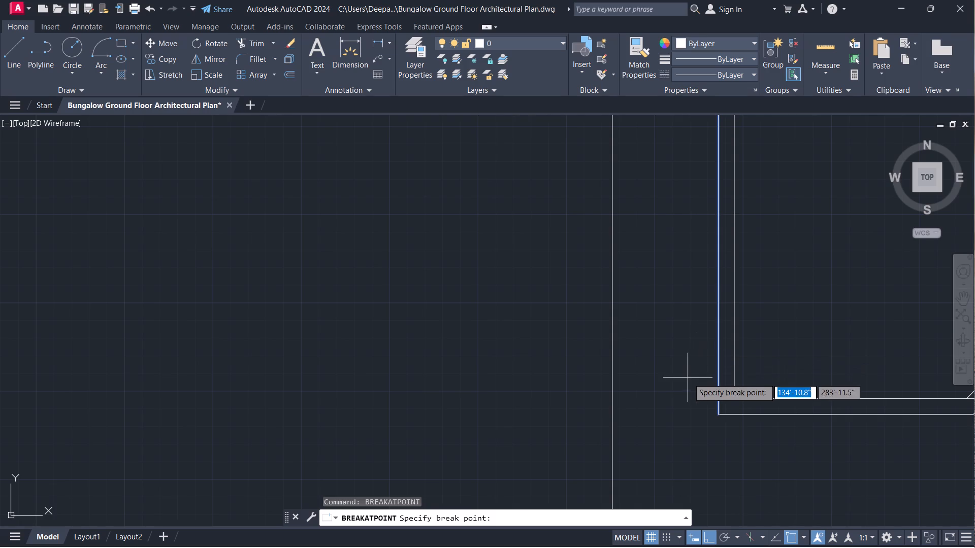
click(722, 396)
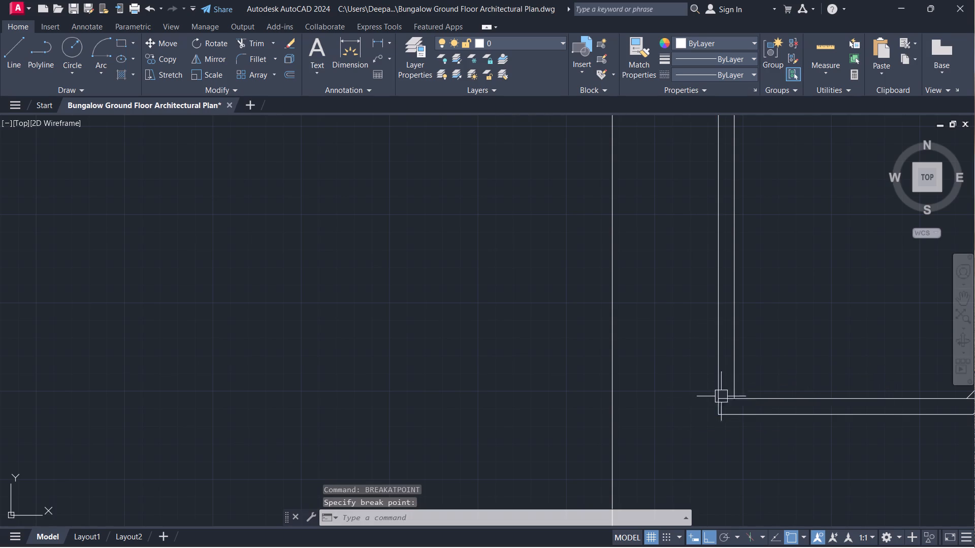
text(BP)
key(Escape)
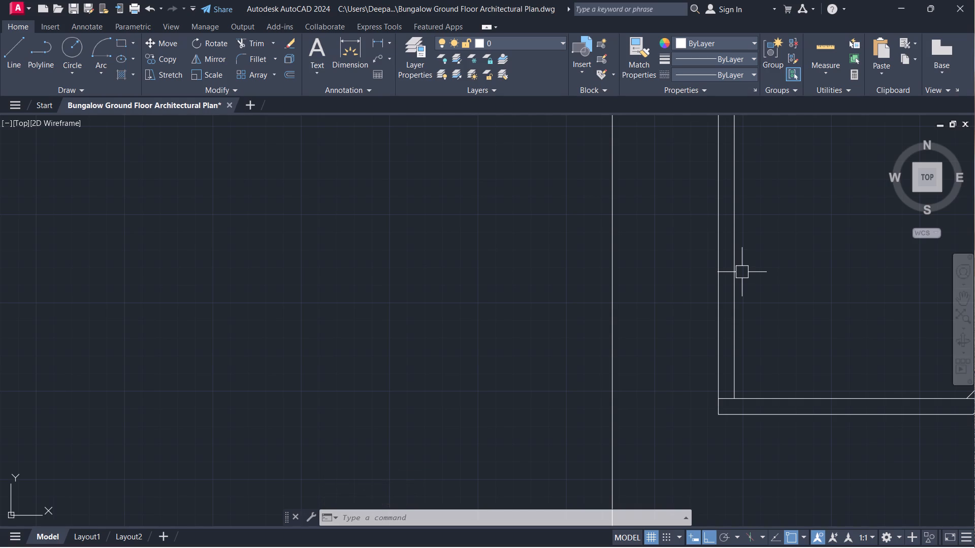
Set the linetype of the two west wall lines between the staircase wall and the south wall to ACAD_ISO02W100.
middle_drag(823, 213, 751, 188)
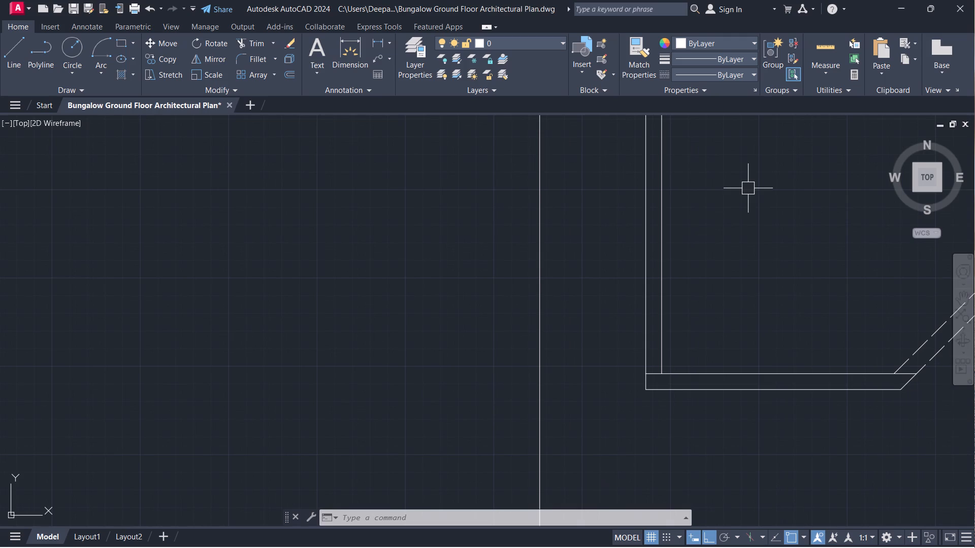
scroll(791, 241, down, 2)
middle_drag(791, 241, 776, 243)
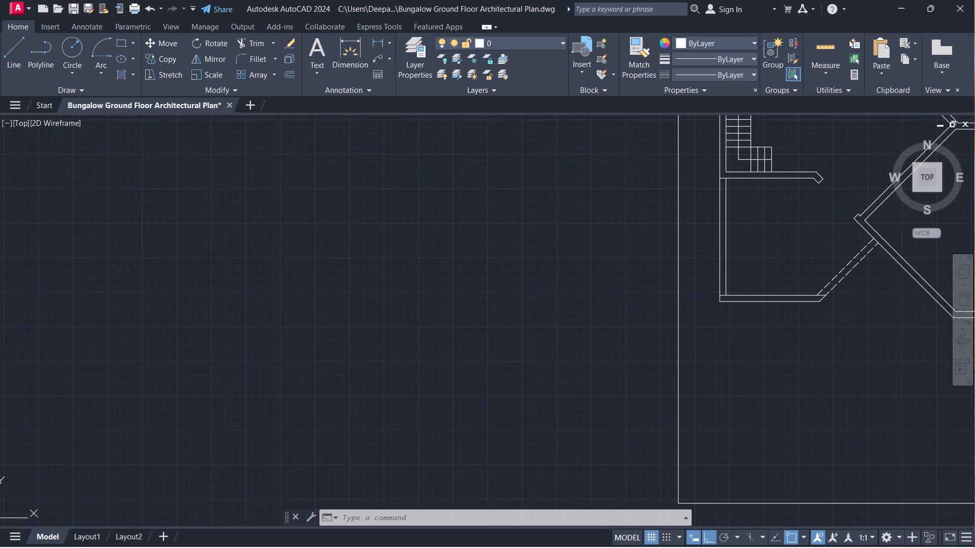
scroll(780, 258, up, 1)
middle_drag(786, 283, 758, 308)
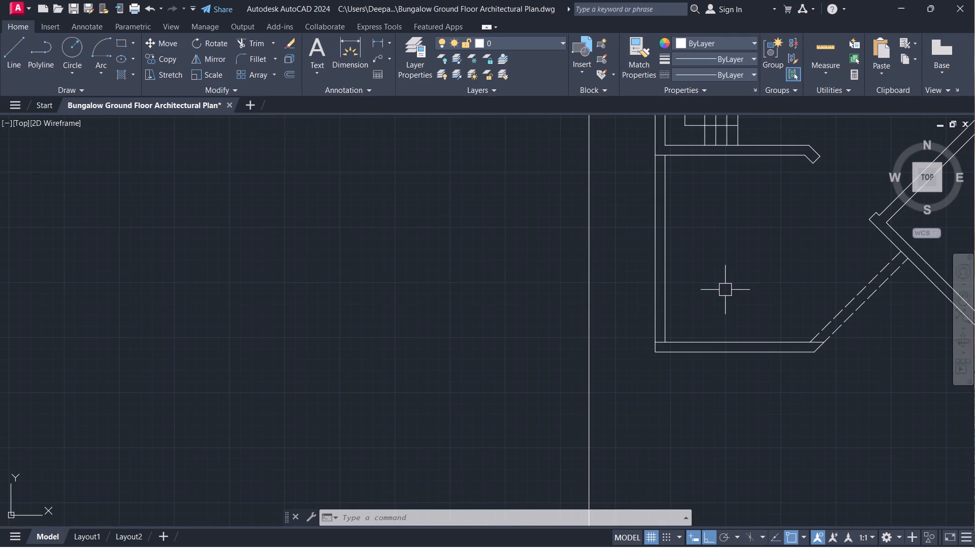
click(724, 288)
click(631, 267)
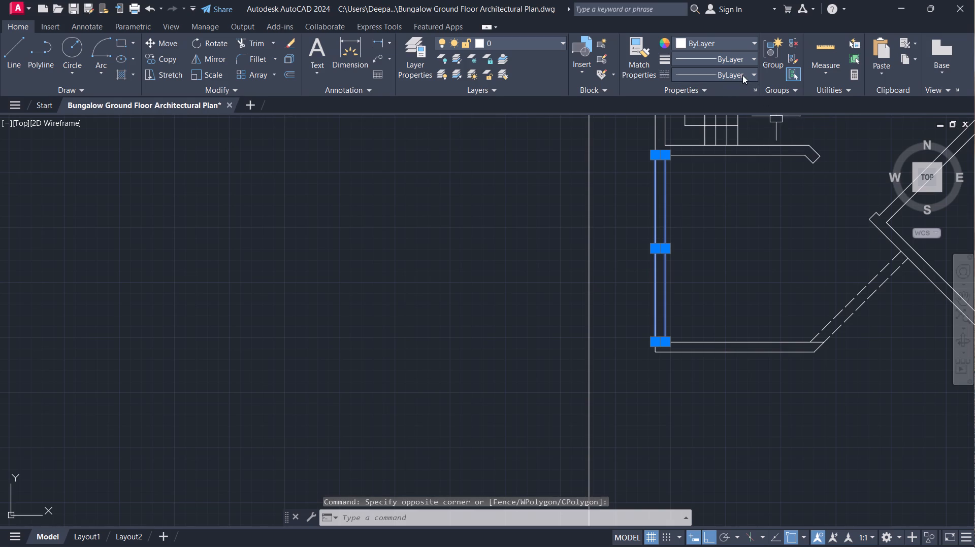
click(743, 75)
click(743, 112)
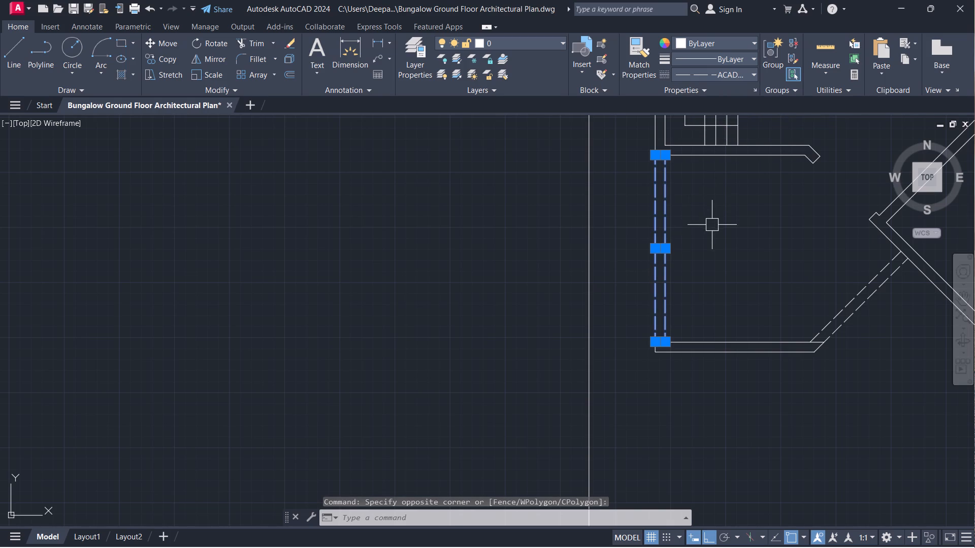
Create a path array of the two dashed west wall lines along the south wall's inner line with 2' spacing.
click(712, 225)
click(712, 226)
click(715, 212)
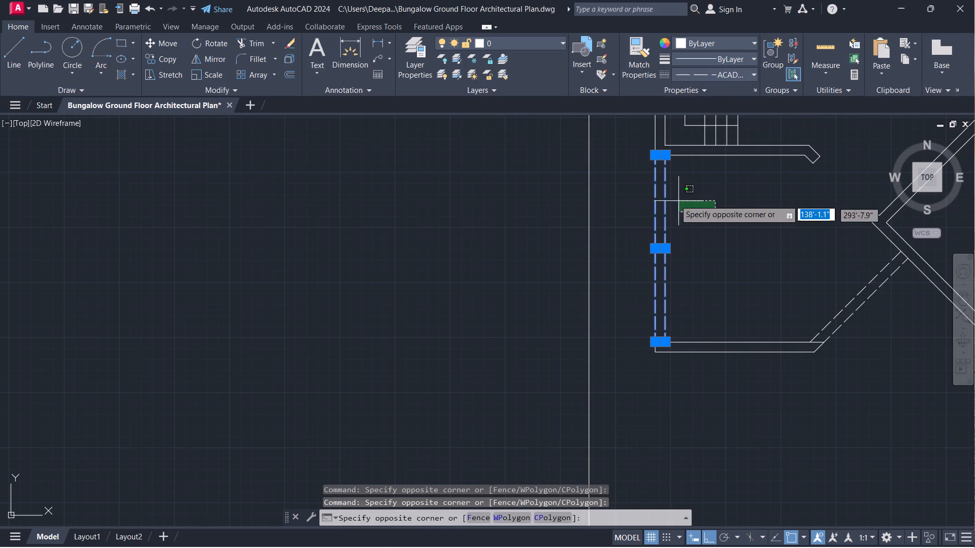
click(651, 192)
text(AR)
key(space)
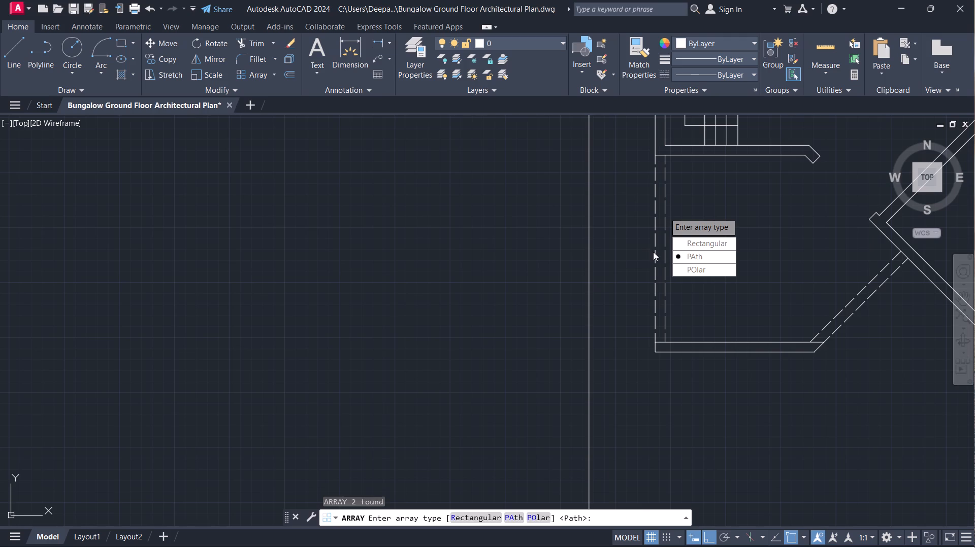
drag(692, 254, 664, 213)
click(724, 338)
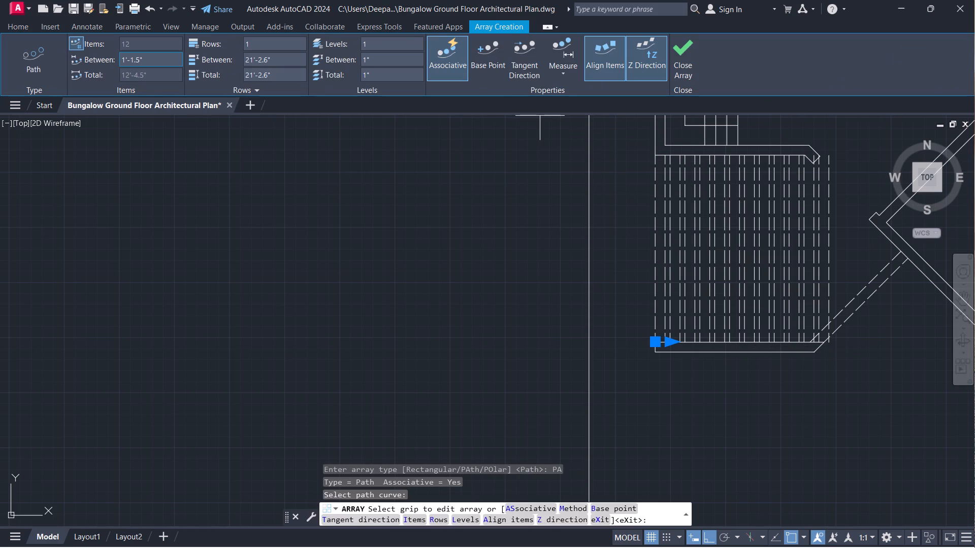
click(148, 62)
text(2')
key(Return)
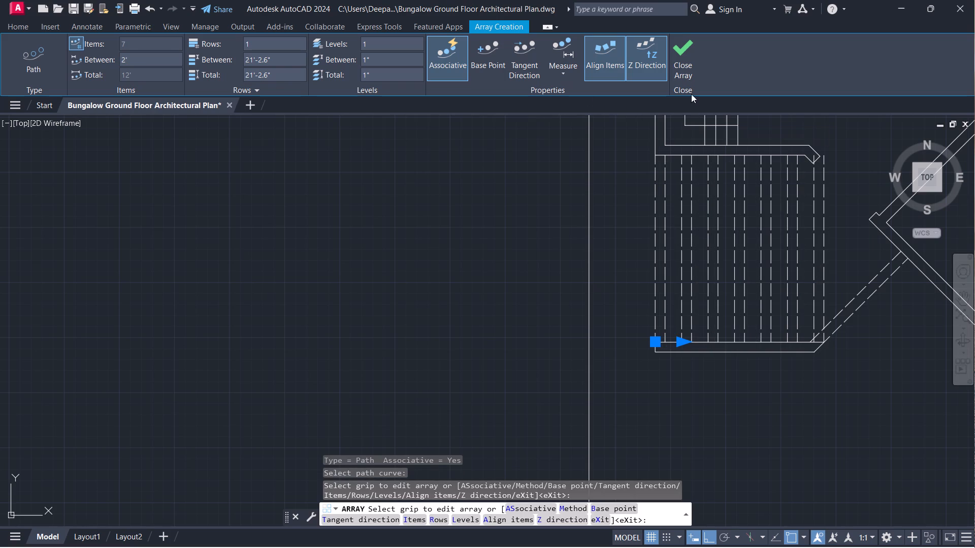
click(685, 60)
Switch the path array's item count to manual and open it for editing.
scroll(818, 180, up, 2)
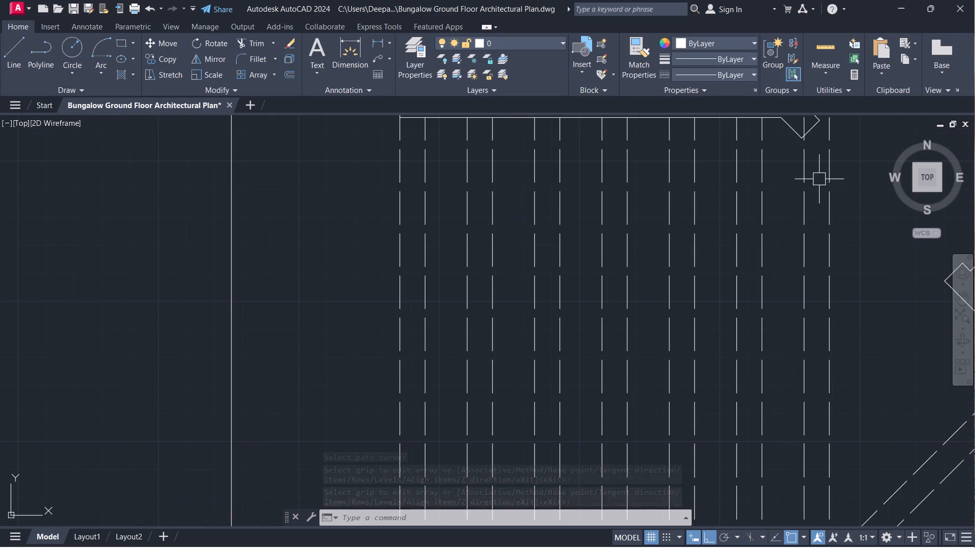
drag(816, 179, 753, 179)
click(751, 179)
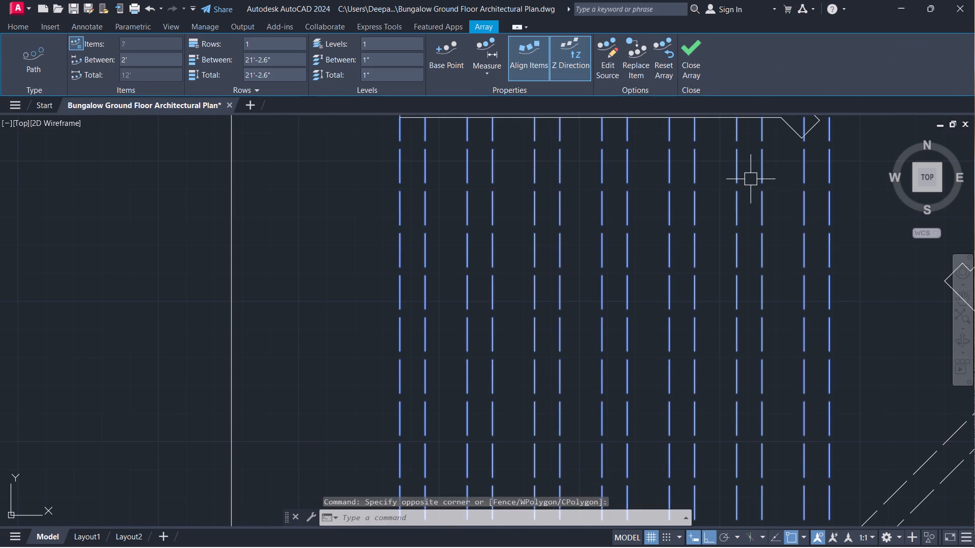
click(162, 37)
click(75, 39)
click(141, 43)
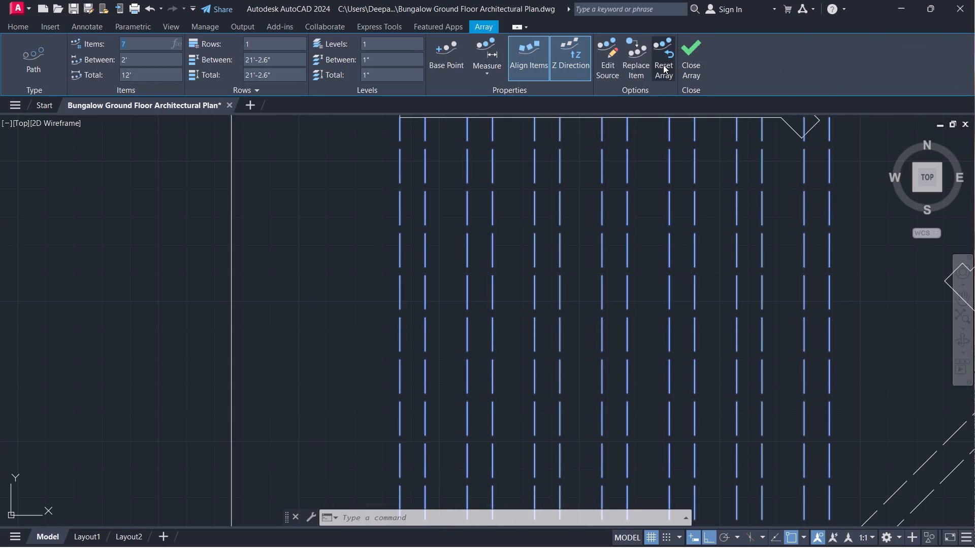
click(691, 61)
Stretch the east end of the south wall's inner line horizontally eastward, past the dashed diagonal opening.
scroll(609, 190, down, 2)
middle_drag(607, 191, 599, 119)
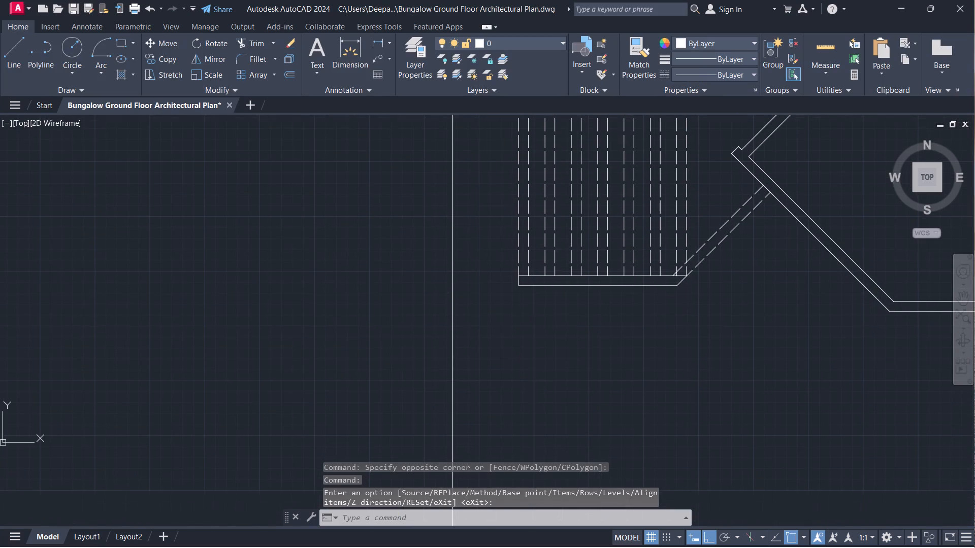
scroll(615, 267, up, 3)
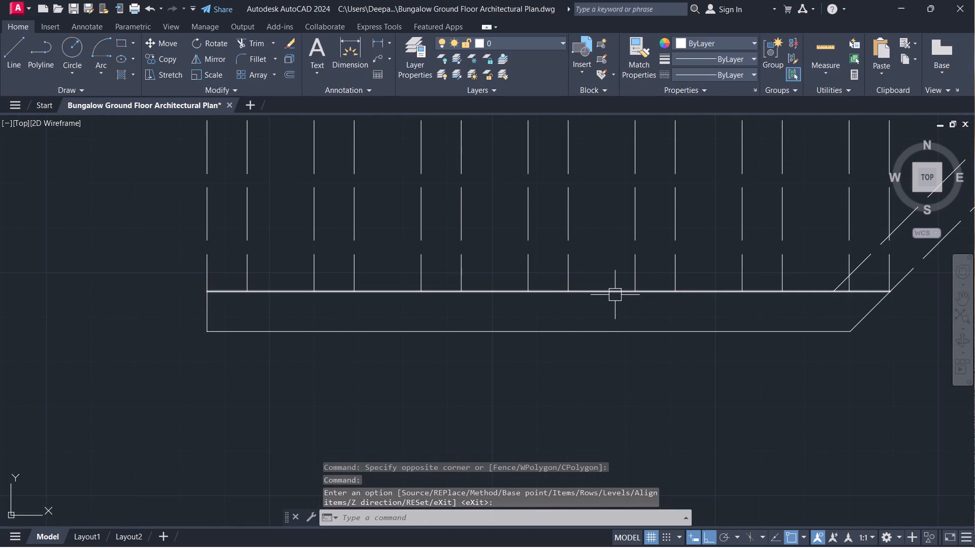
click(615, 295)
click(888, 293)
scroll(858, 323, up, 1)
scroll(856, 322, down, 2)
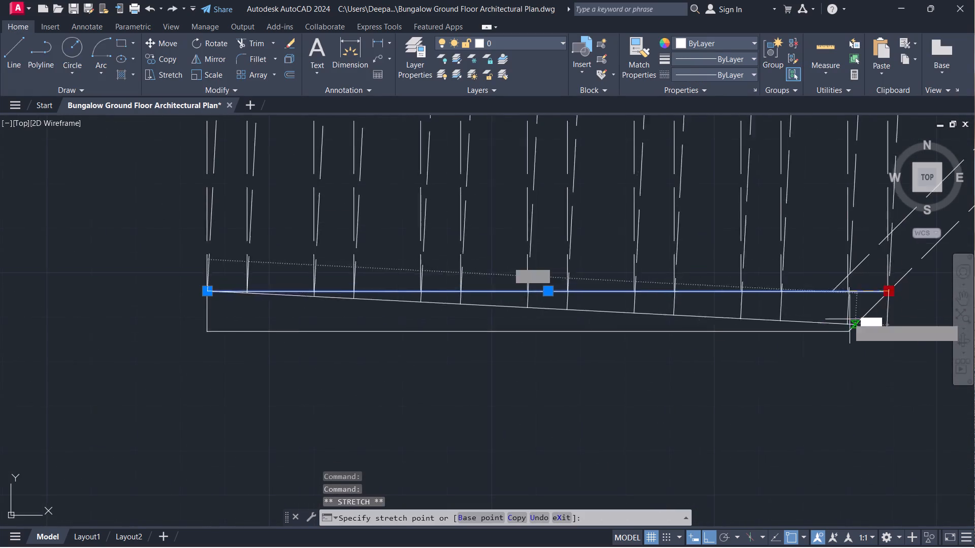
middle_drag(845, 317, 492, 323)
scroll(847, 318, down, 1)
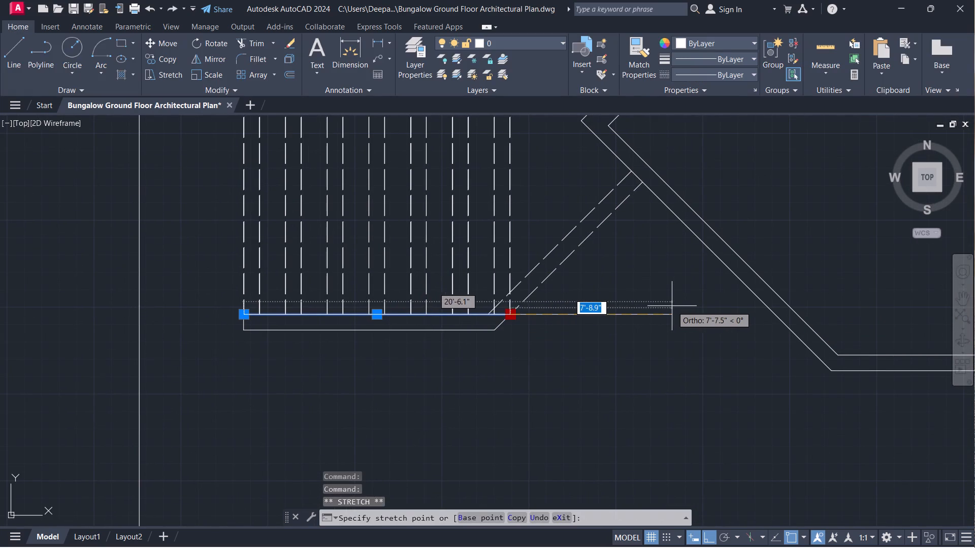
click(699, 309)
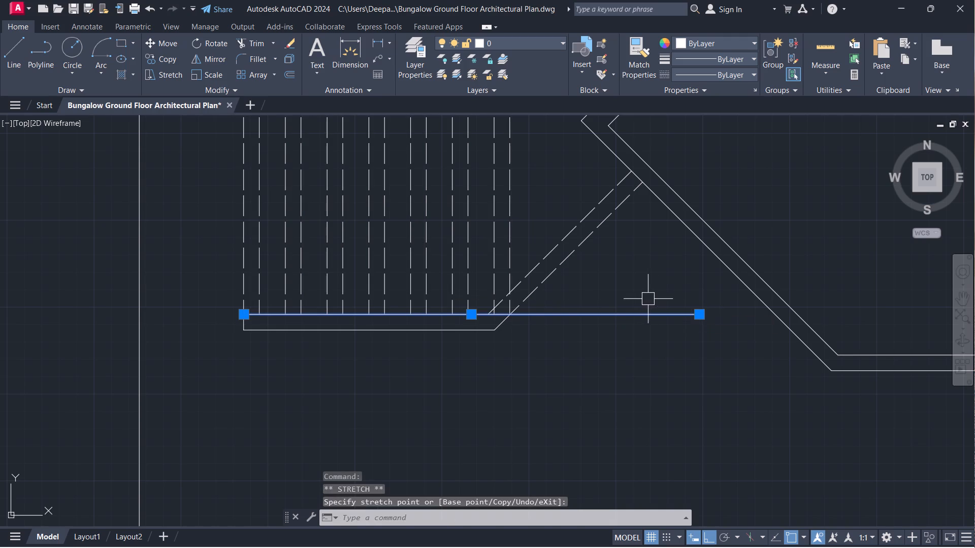
key(Escape)
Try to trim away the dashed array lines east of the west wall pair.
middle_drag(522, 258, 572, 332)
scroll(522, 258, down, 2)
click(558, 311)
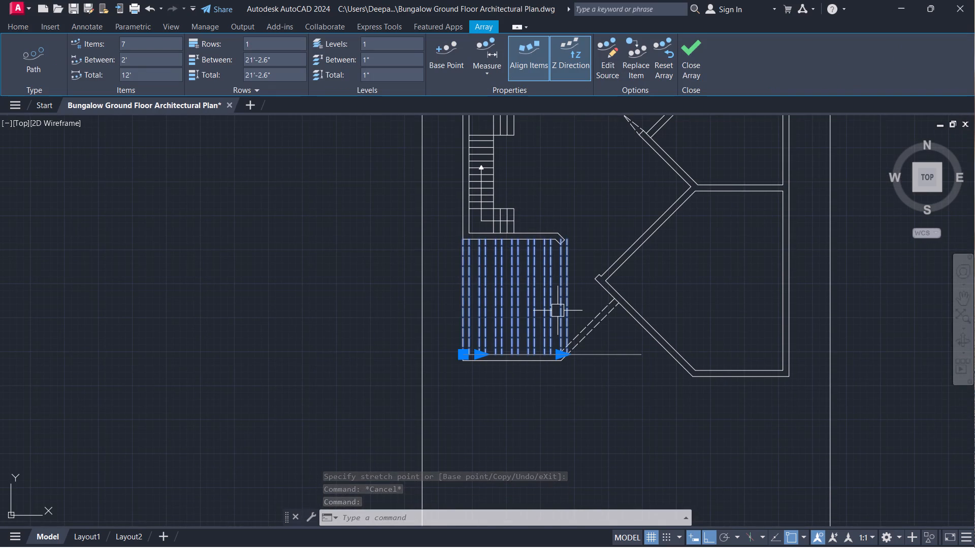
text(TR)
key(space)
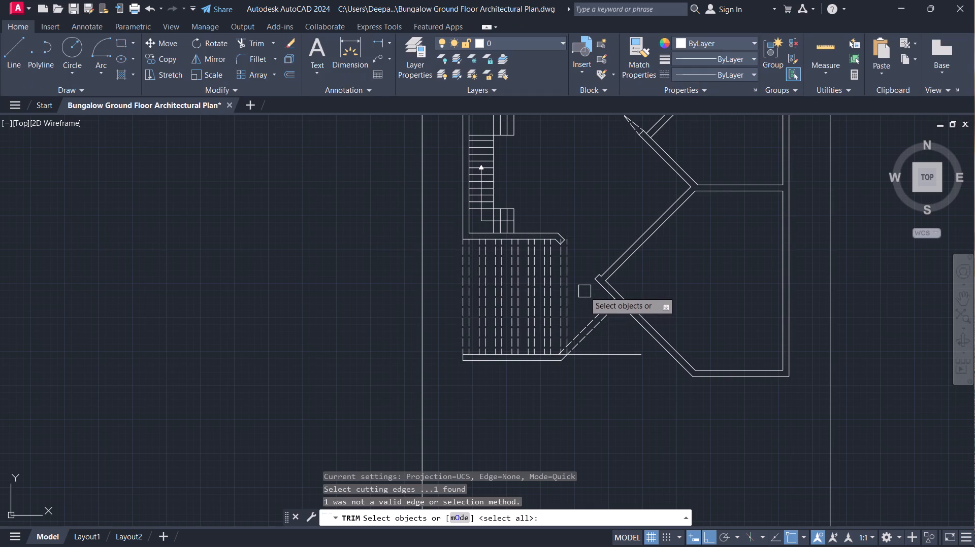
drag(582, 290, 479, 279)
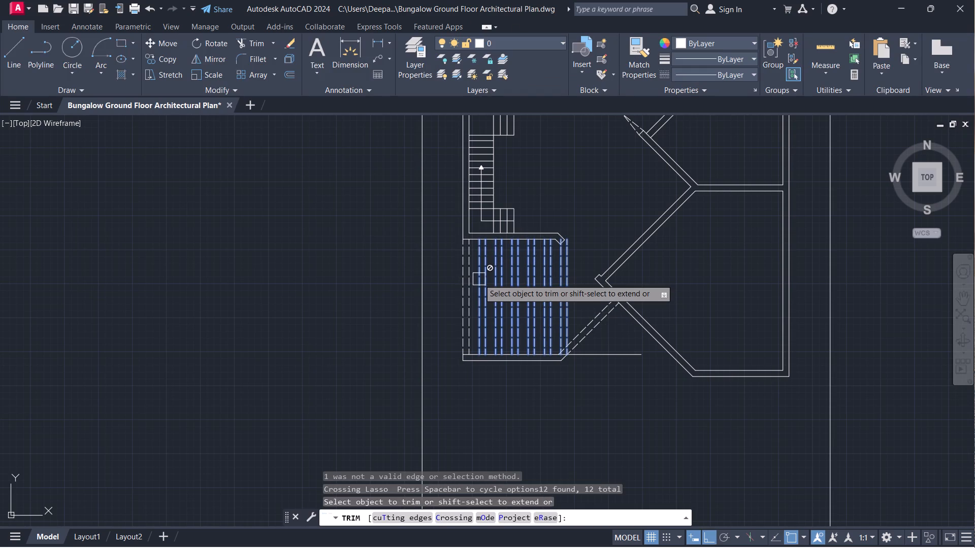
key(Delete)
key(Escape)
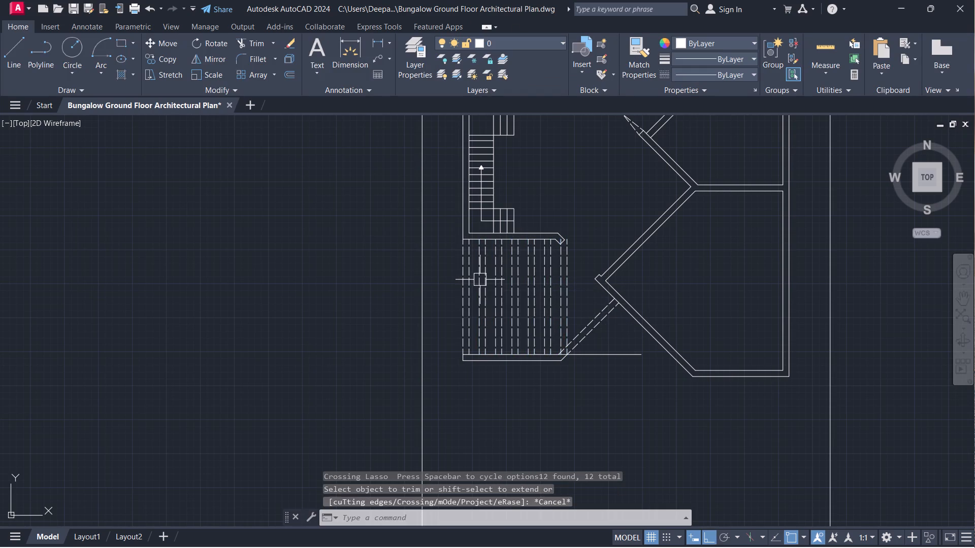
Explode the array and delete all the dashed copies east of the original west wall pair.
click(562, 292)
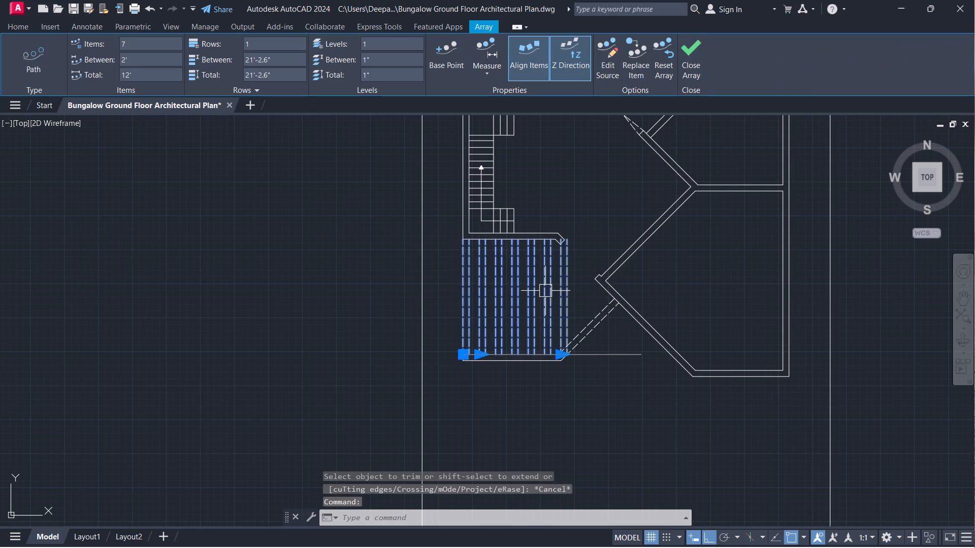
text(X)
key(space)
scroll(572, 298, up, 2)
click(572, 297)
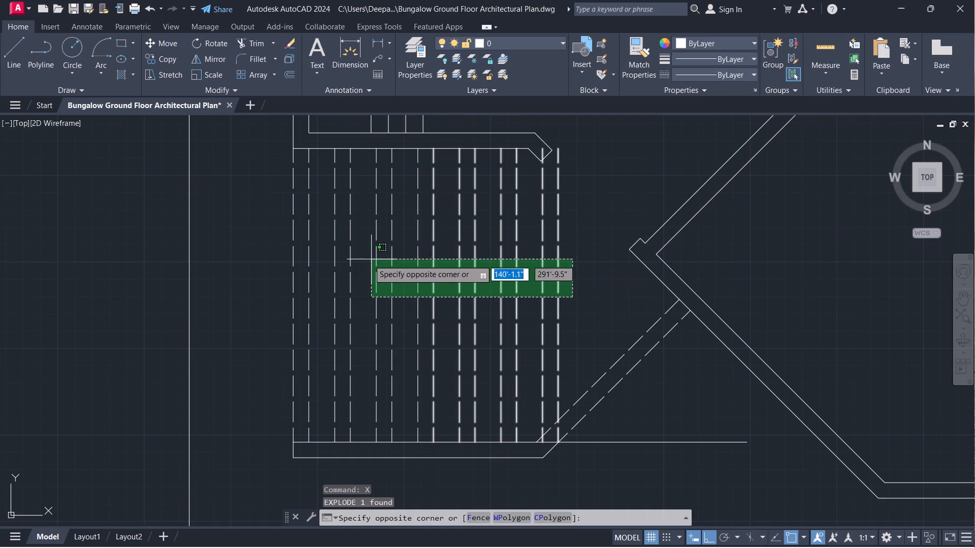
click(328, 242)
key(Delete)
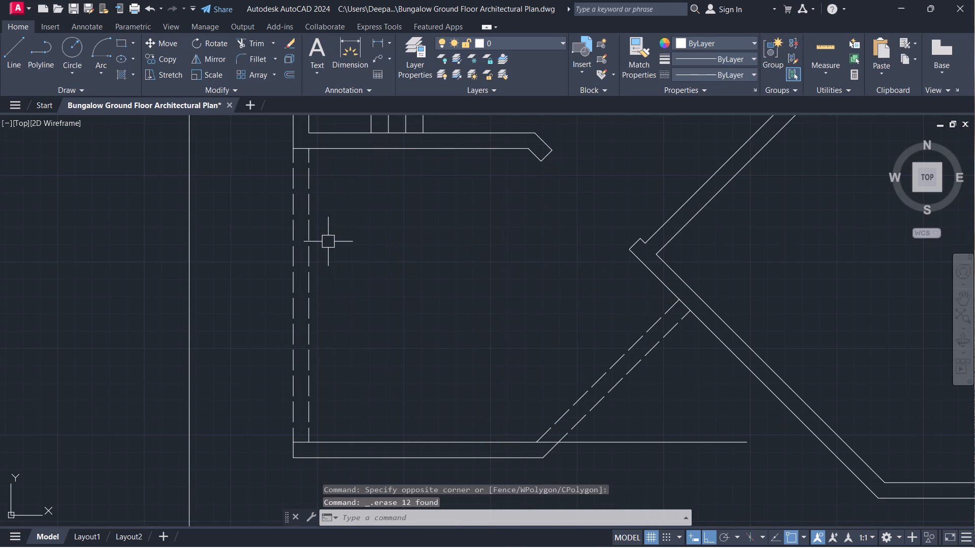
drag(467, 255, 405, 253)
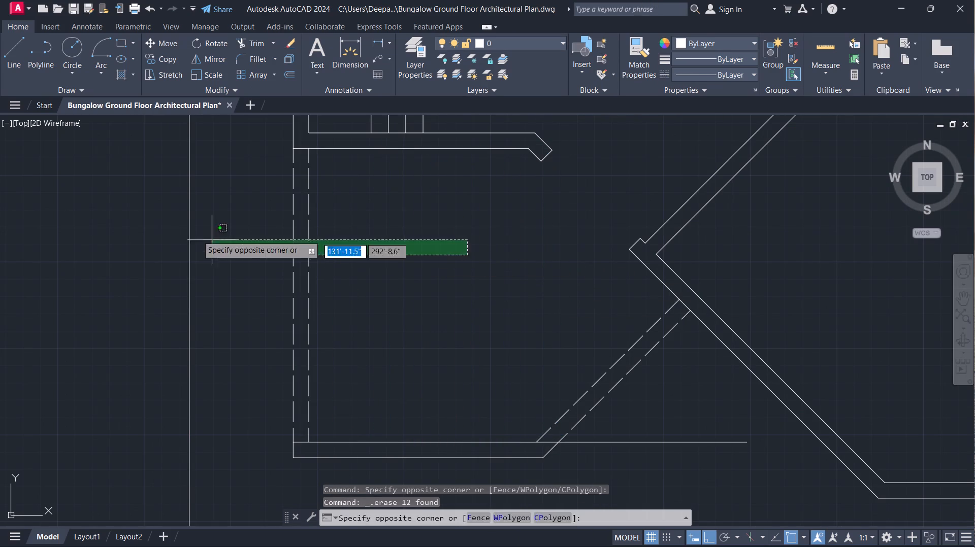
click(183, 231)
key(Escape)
Path-array the two dashed west wall lines along the south wall's inner line with 3' between items.
drag(395, 261, 383, 261)
drag(270, 229, 266, 223)
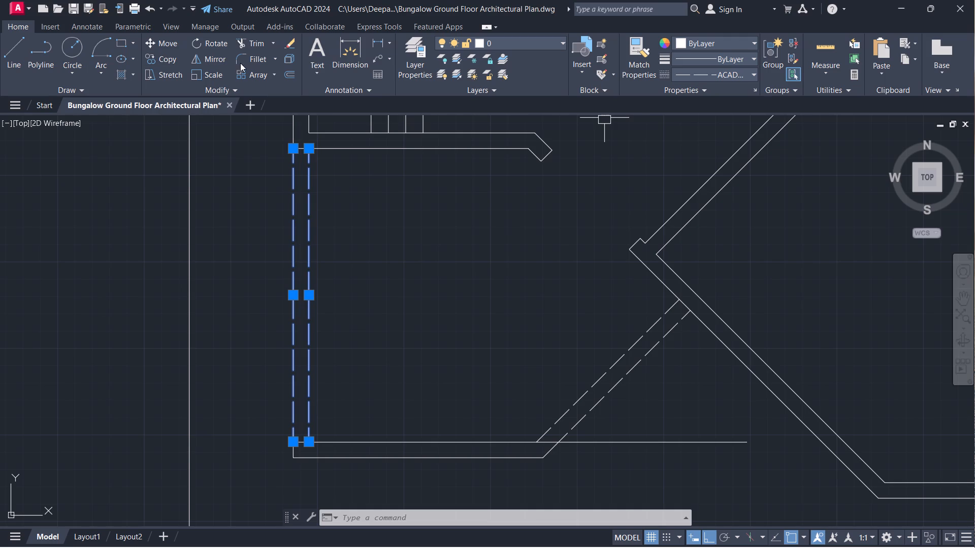
text(AR)
key(space)
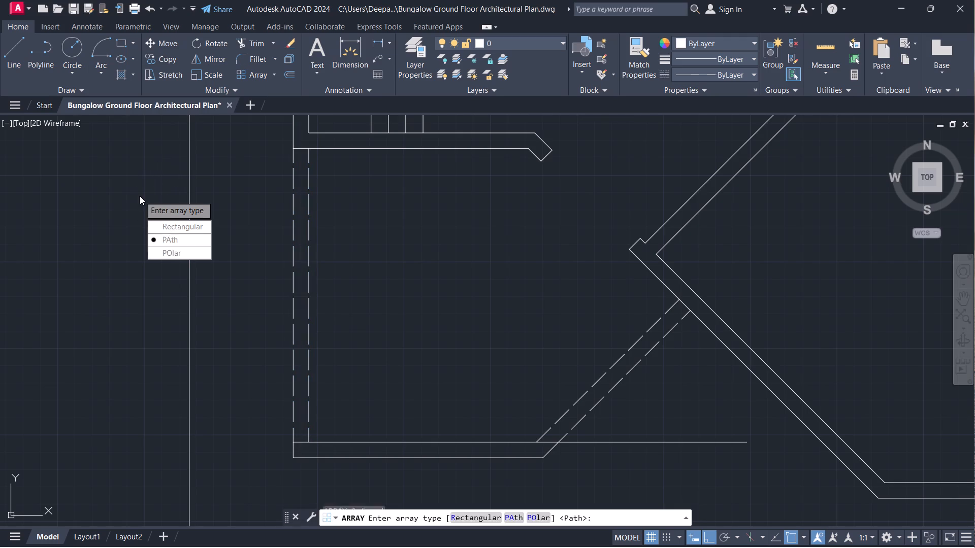
drag(178, 238, 140, 196)
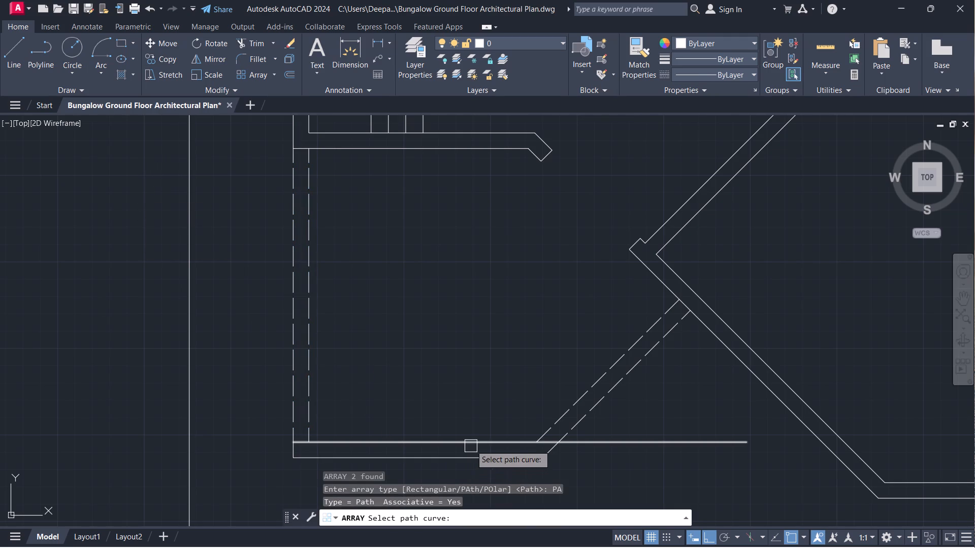
click(471, 445)
drag(143, 63, 138, 64)
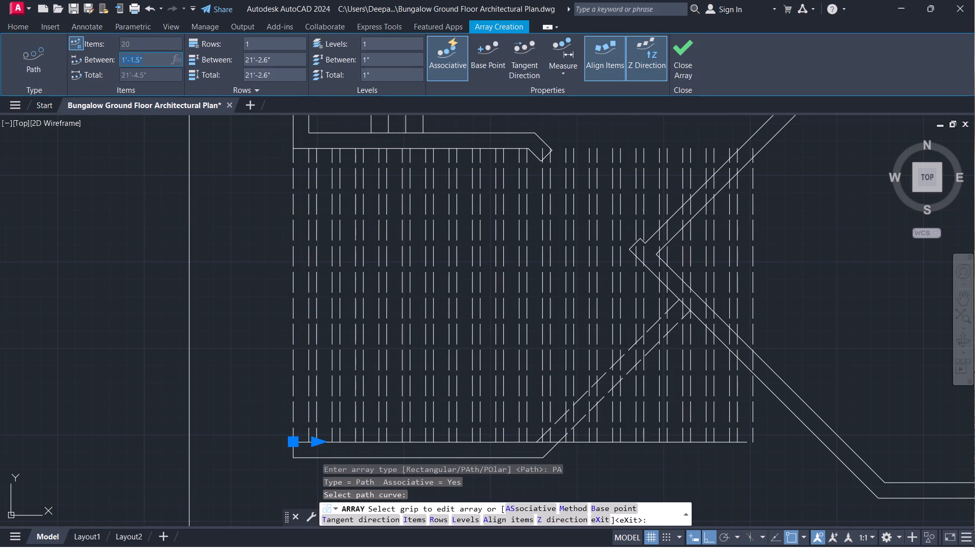
drag(159, 63, 84, 57)
text(3')
key(Return)
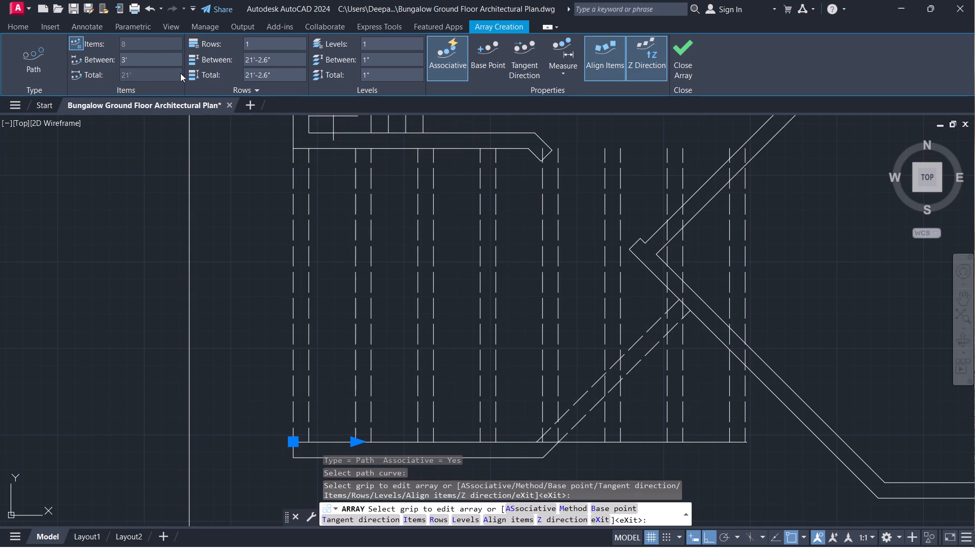
Set the path array's item spacing to 2'6 and leave the array command.
click(165, 55)
text(2'6)
key(Return)
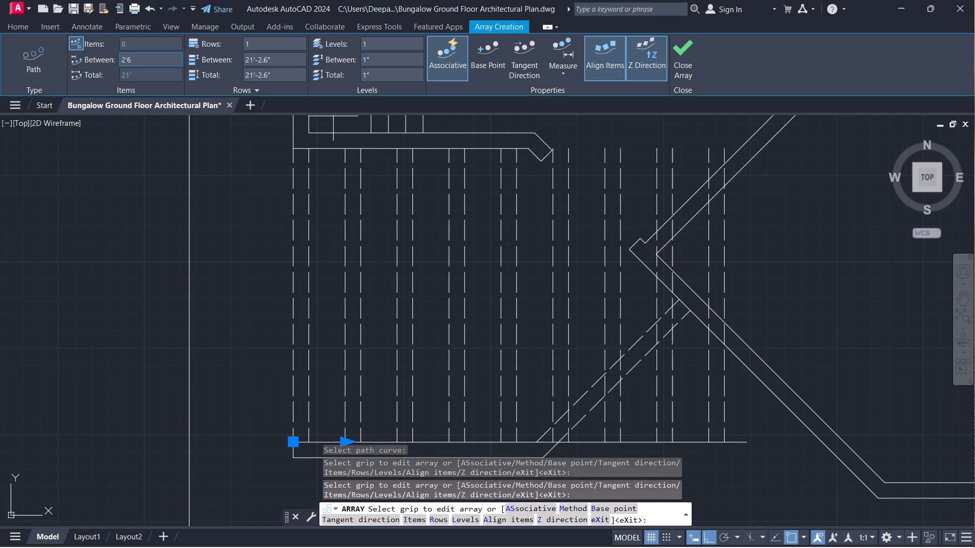
key(Escape)
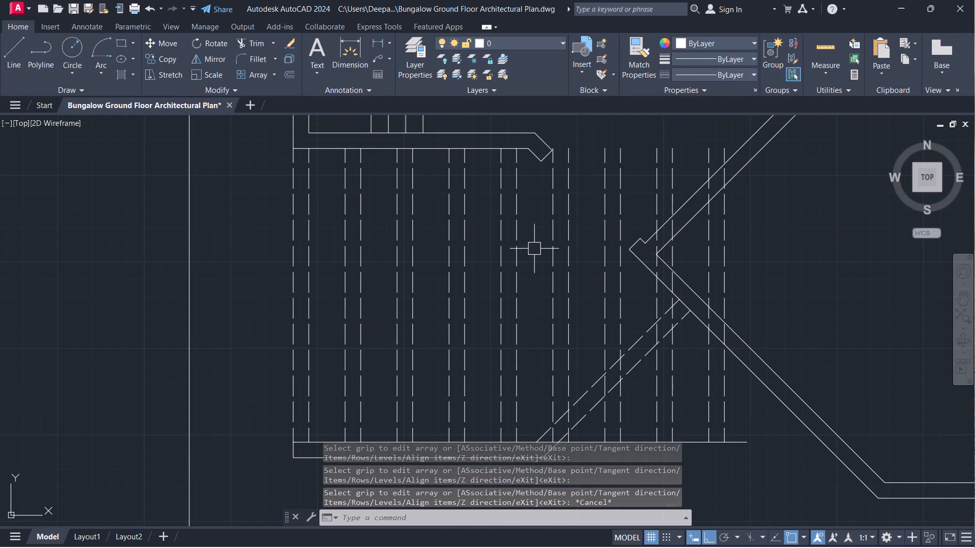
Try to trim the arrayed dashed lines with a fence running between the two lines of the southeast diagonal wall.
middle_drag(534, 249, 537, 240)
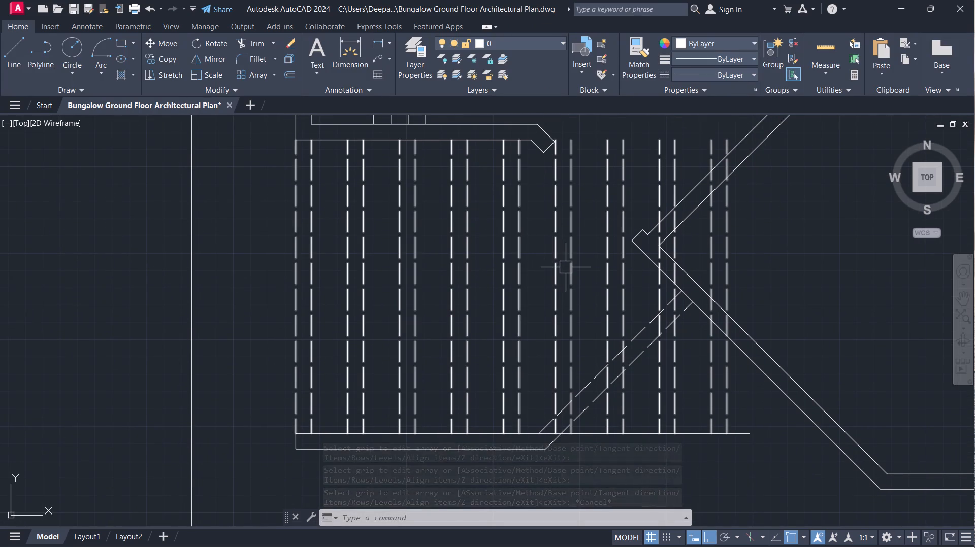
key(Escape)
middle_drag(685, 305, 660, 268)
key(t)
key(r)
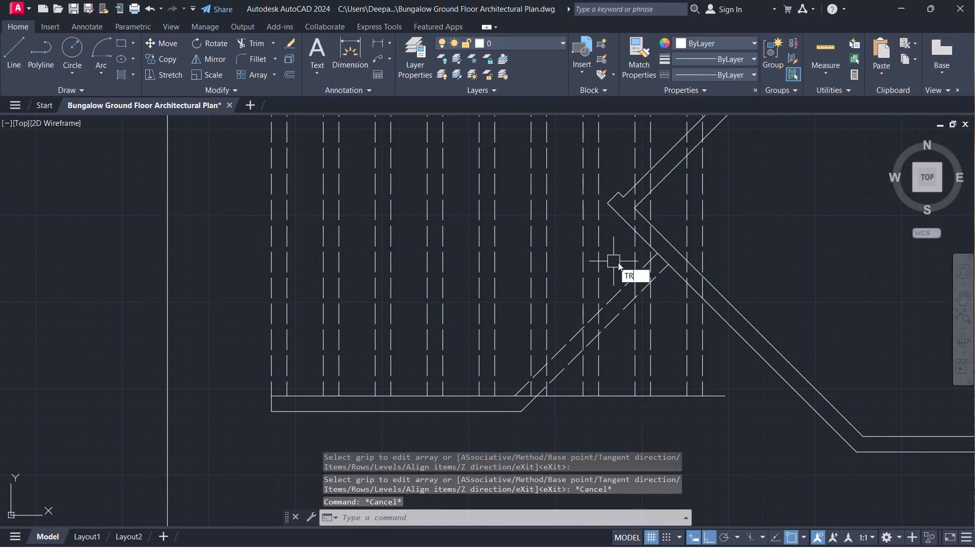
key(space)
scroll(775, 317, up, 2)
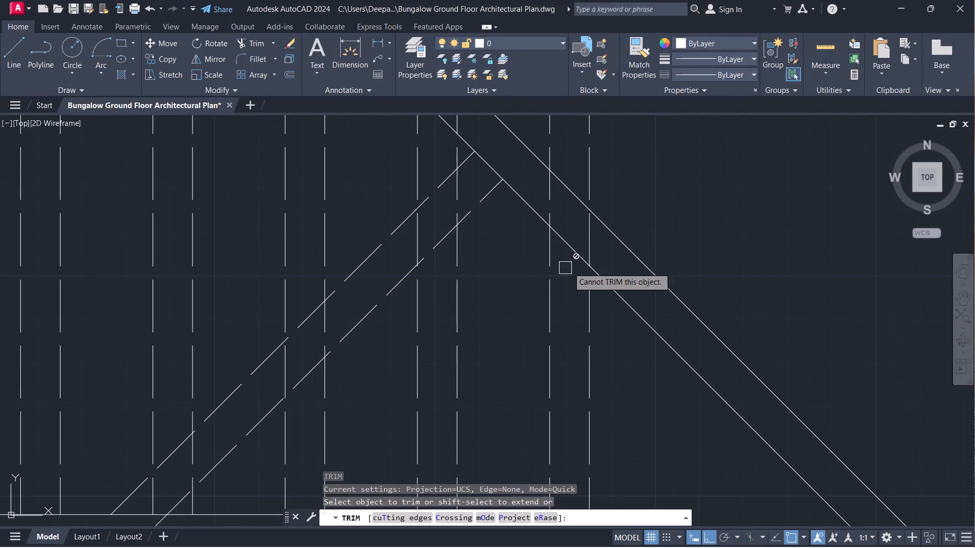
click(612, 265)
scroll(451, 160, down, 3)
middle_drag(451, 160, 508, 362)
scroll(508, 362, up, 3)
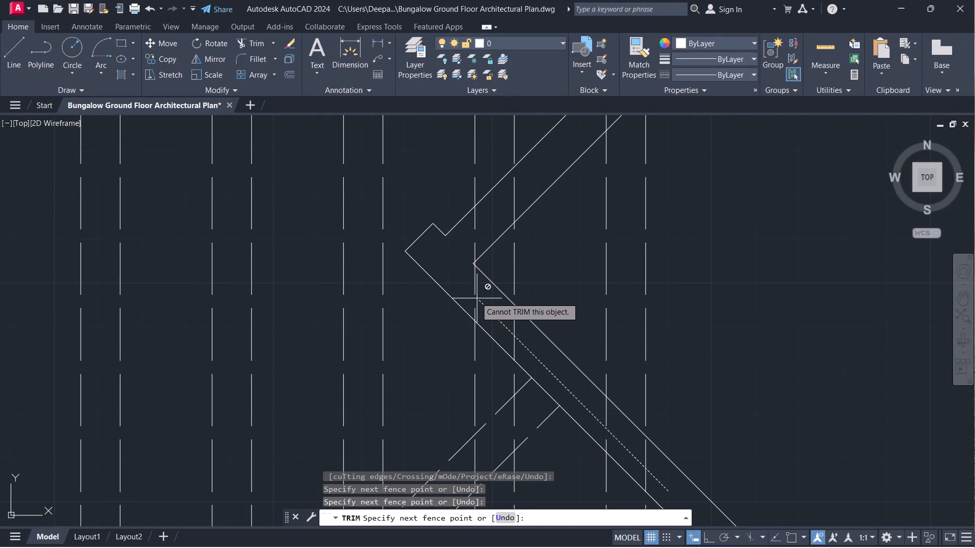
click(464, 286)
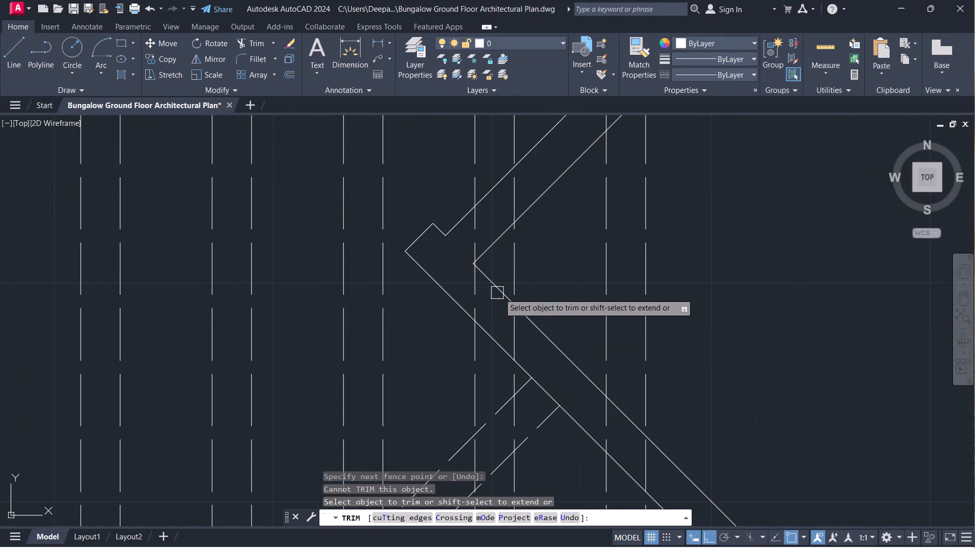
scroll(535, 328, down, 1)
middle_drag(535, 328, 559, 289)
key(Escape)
Explode the array of dashed lines.
click(601, 286)
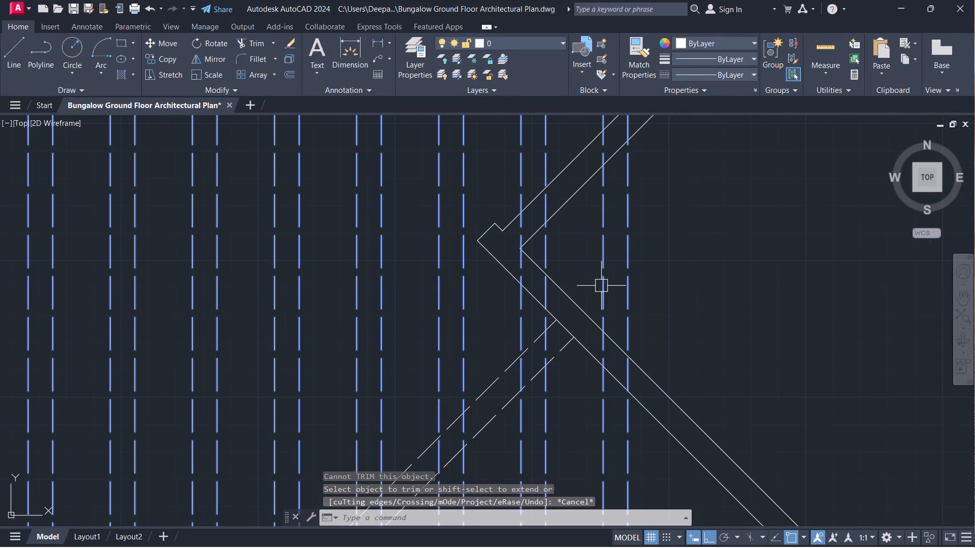
key(x)
key(space)
click(654, 290)
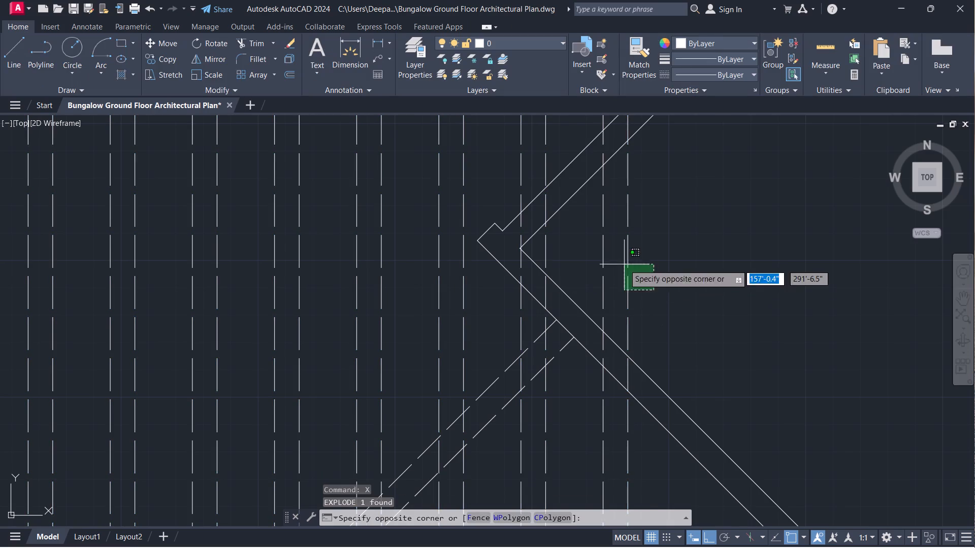
key(Escape)
Trim the dashed line portions lying between the two lines of the southeast diagonal wall.
text(TR)
key(space)
scroll(619, 399, up, 1)
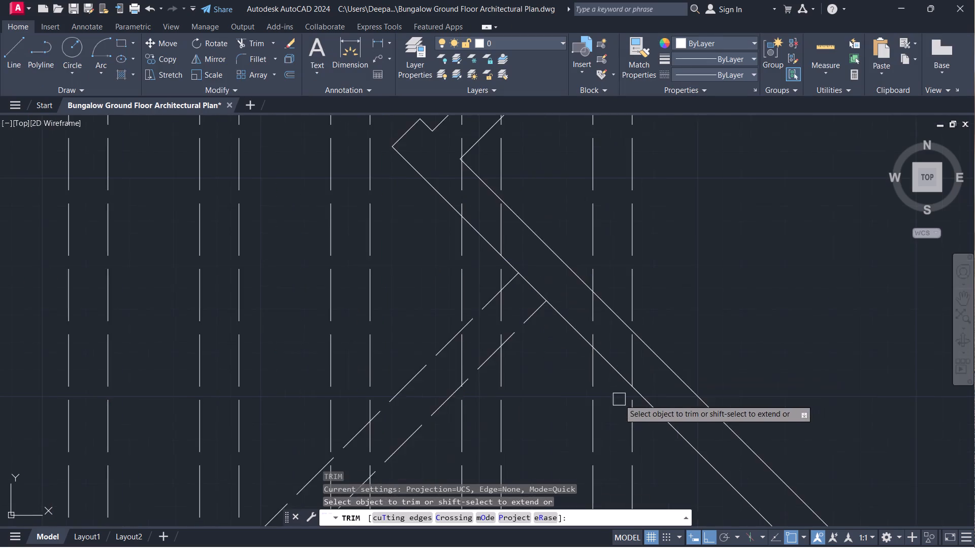
scroll(619, 400, up, 1)
click(657, 384)
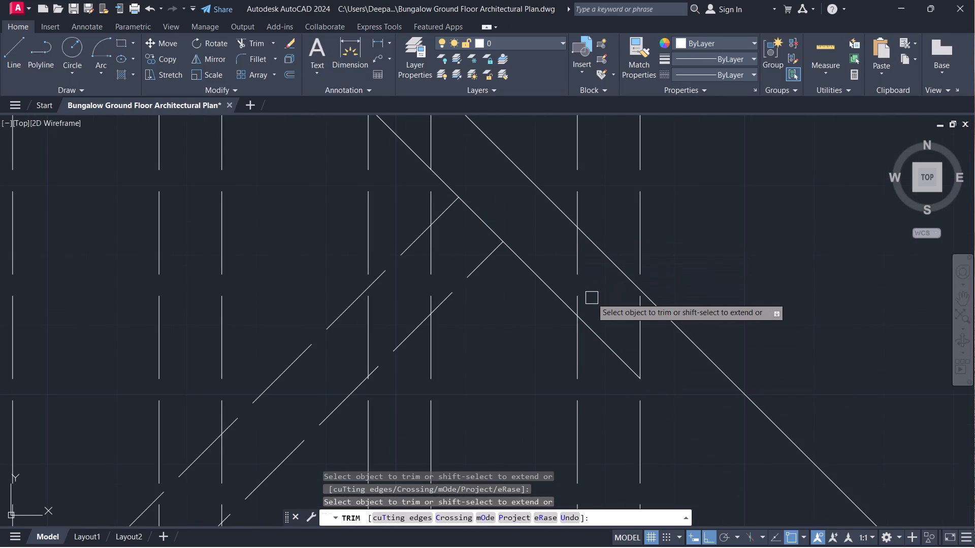
text(U)
key(space)
scroll(633, 365, up, 2)
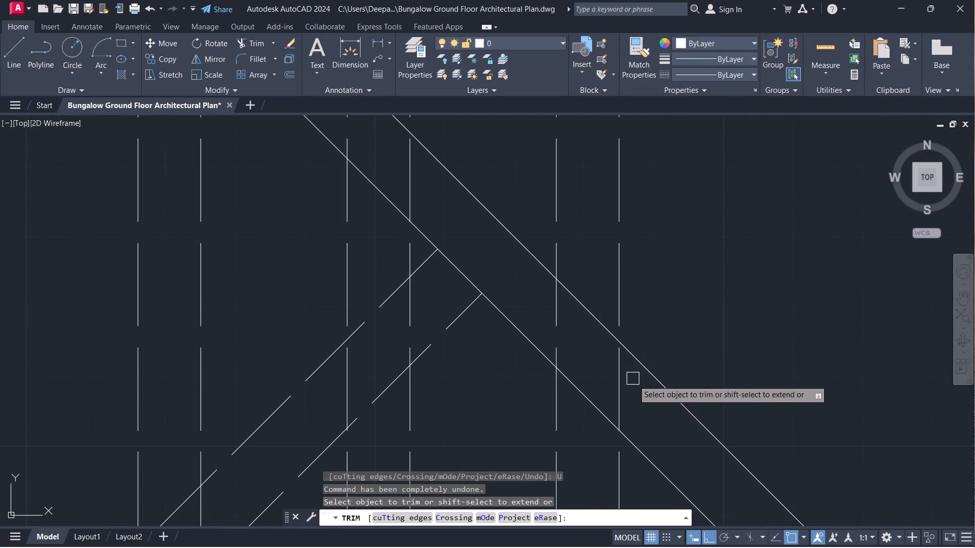
drag(639, 398, 632, 397)
scroll(504, 279, down, 1)
scroll(504, 279, up, 1)
scroll(504, 279, down, 1)
middle_drag(504, 279, 579, 455)
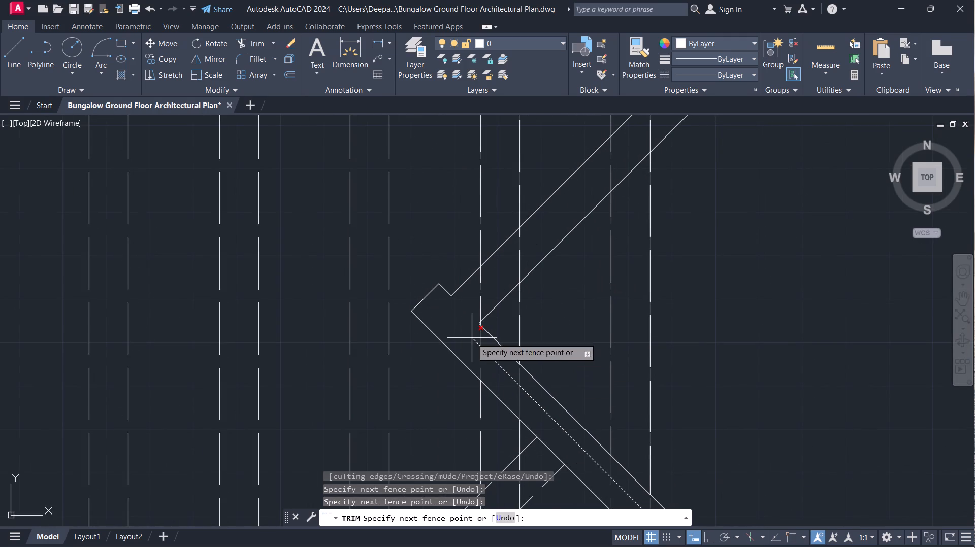
click(471, 337)
scroll(458, 318, down, 2)
key(Escape)
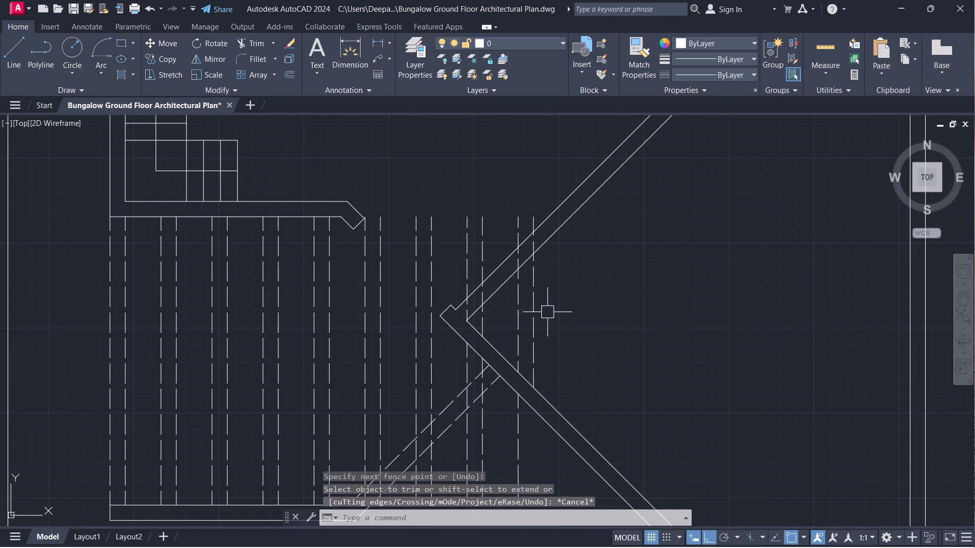
Delete three of the leftover dashed pieces crossing the northeast diagonal wall, above the southeast diagonal wall.
click(549, 310)
click(518, 301)
scroll(503, 243, up, 1)
click(498, 236)
click(395, 209)
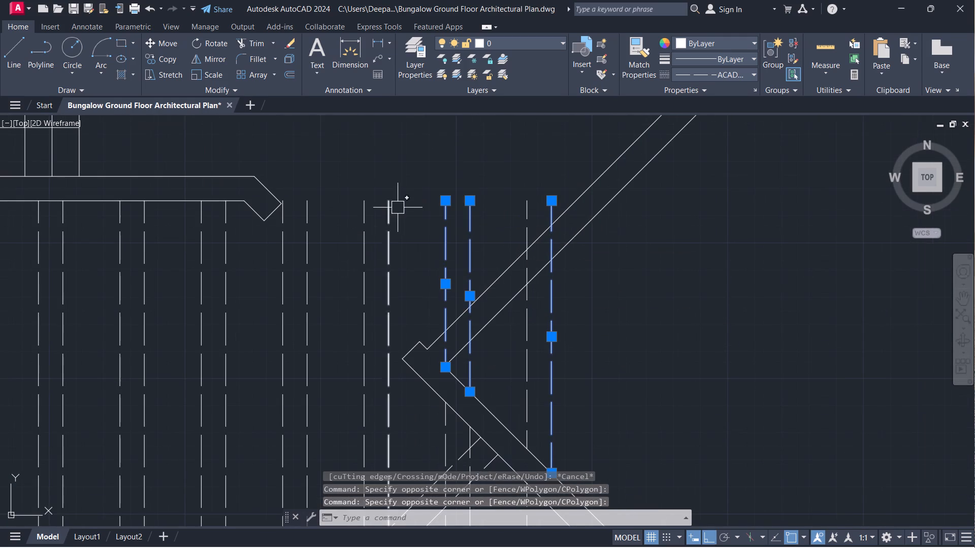
key(Delete)
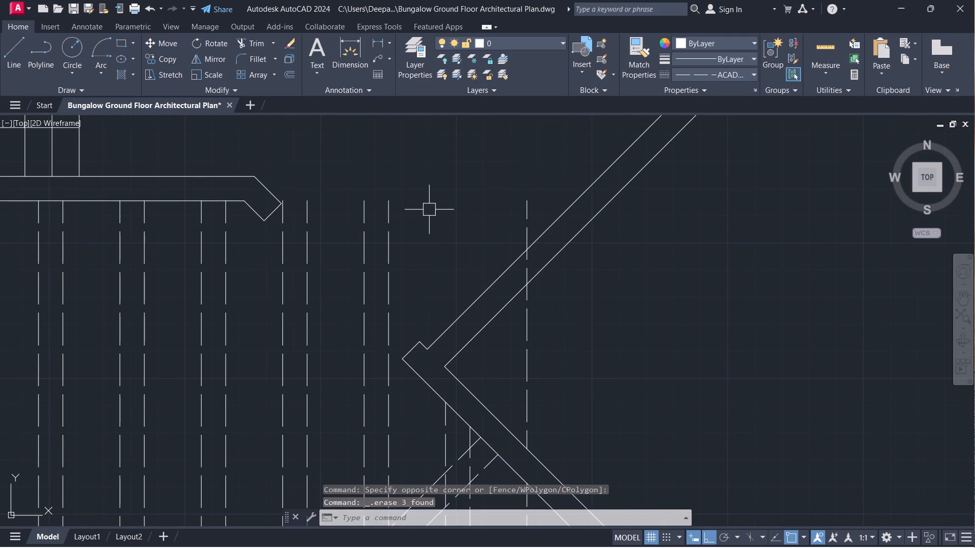
Extend the southeast diagonal wall's outer line northwest across the dashed lines to the angled end of the wall below the staircase.
key(e)
key(x)
key(space)
click(417, 377)
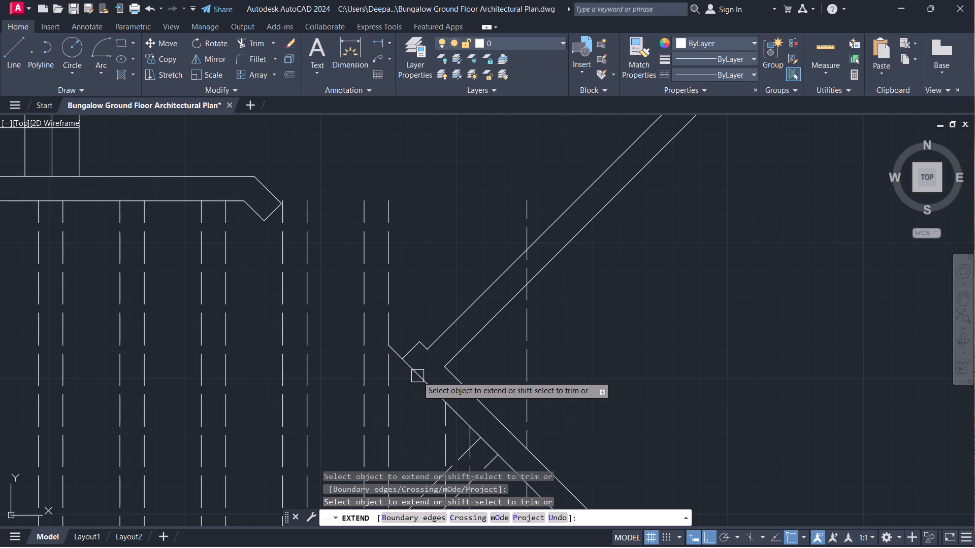
click(413, 371)
click(411, 371)
click(408, 369)
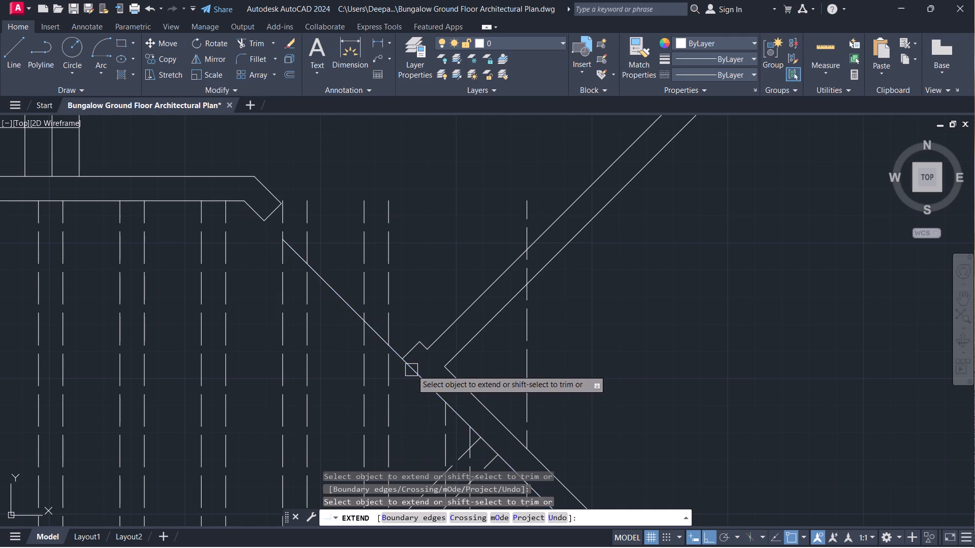
click(412, 370)
key(Escape)
Delete the remaining dashed piece crossing the northeast diagonal wall, east of the wall corner.
scroll(393, 314, up, 1)
middle_drag(393, 313, 443, 331)
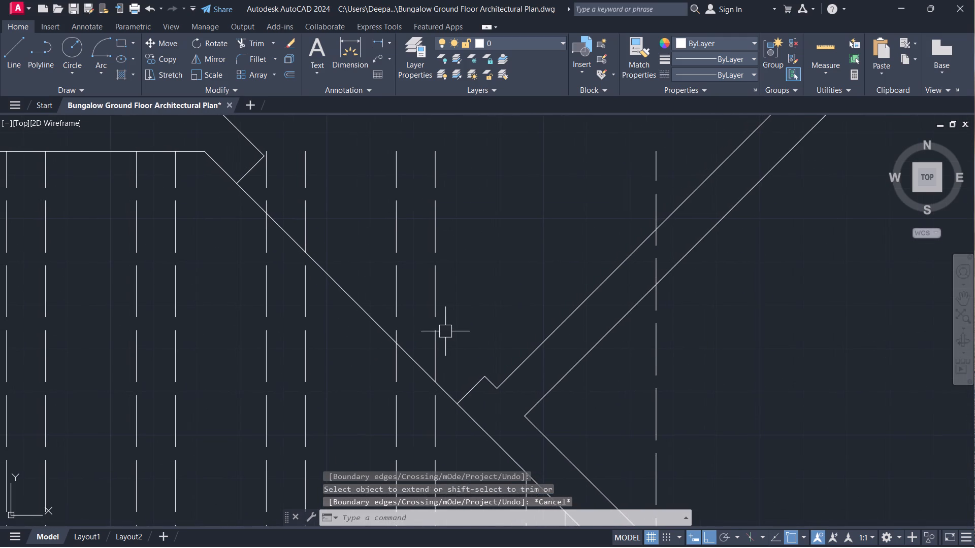
scroll(677, 365, down, 2)
middle_drag(675, 366, 652, 298)
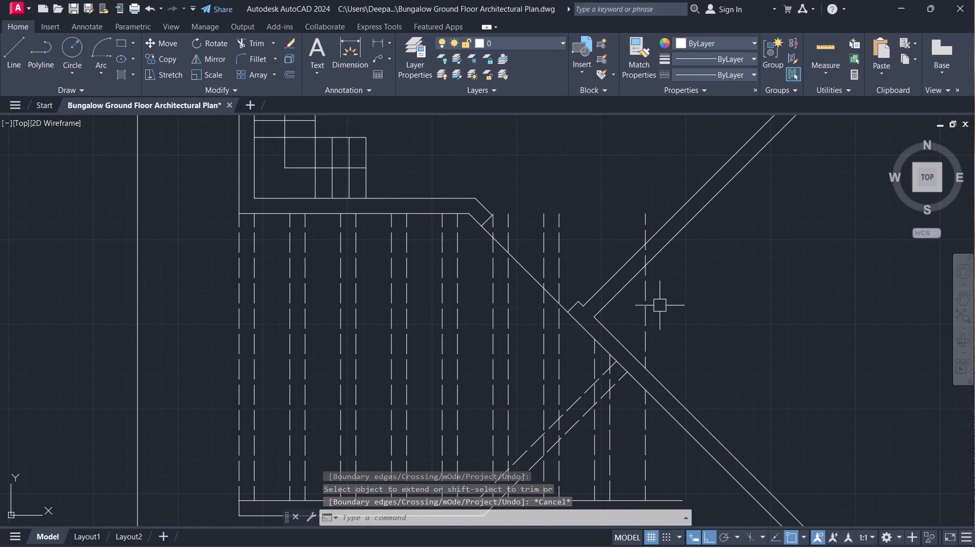
click(662, 307)
click(657, 303)
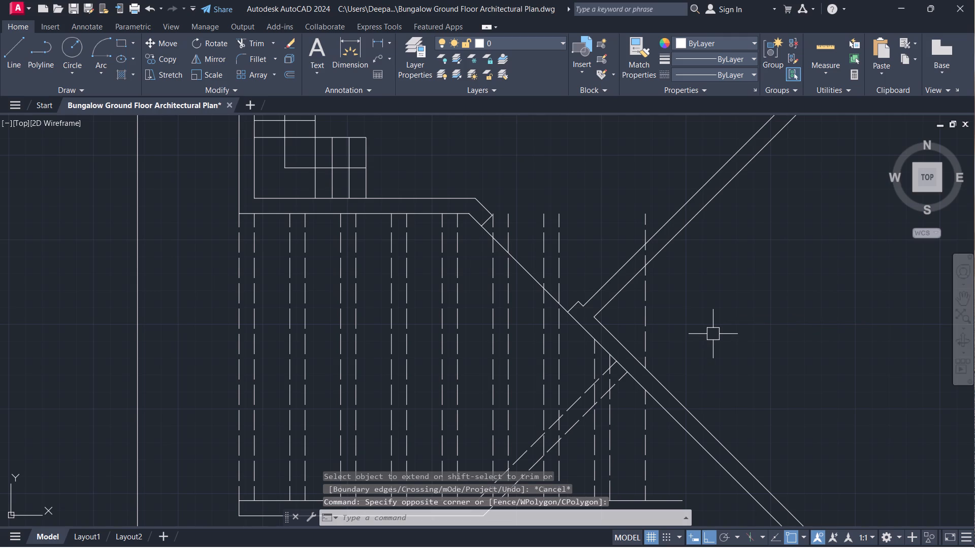
key(BackSpace)
key(Escape)
click(653, 286)
click(633, 288)
key(Delete)
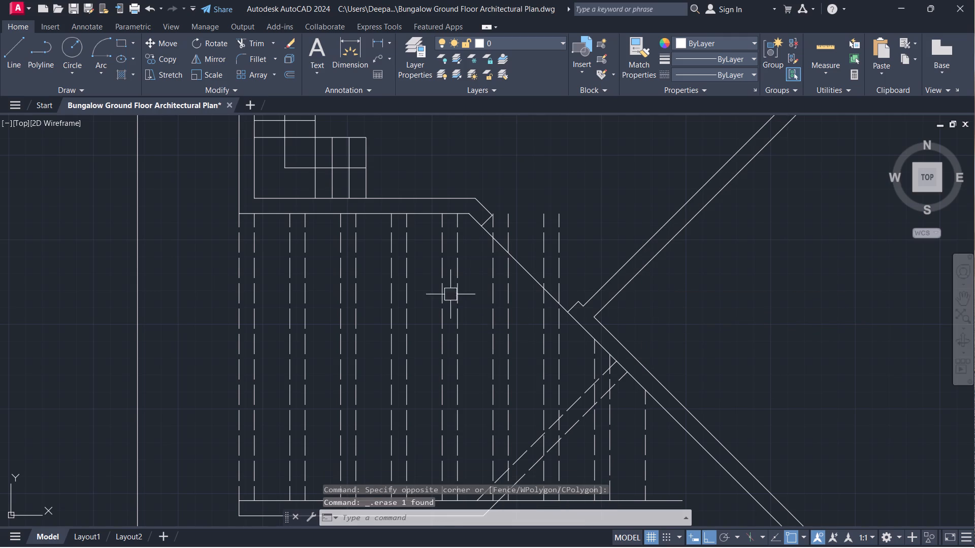
Trim off the dashed line ends projecting northeast of the extended diagonal line, using a fence across them.
scroll(372, 234, up, 1)
scroll(530, 231, up, 1)
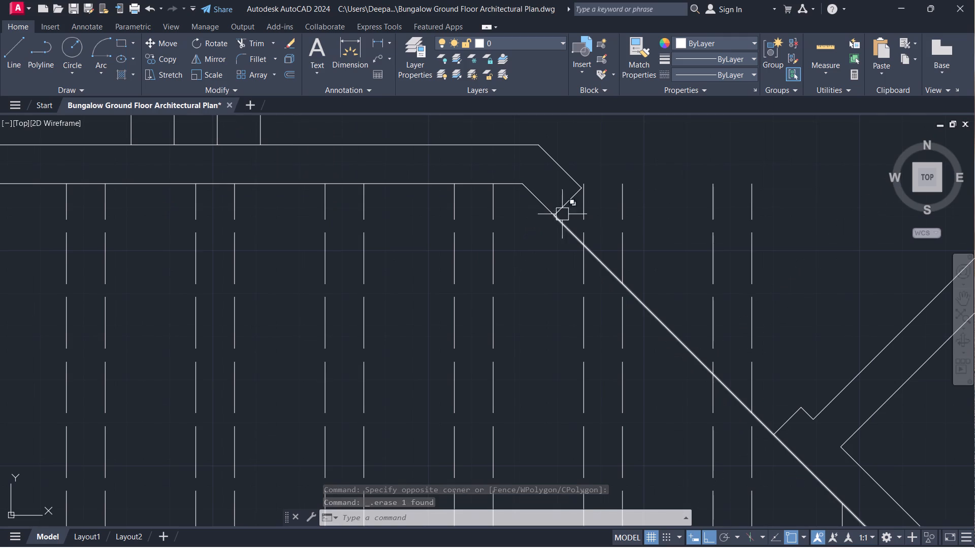
text(TR)
key(space)
click(792, 267)
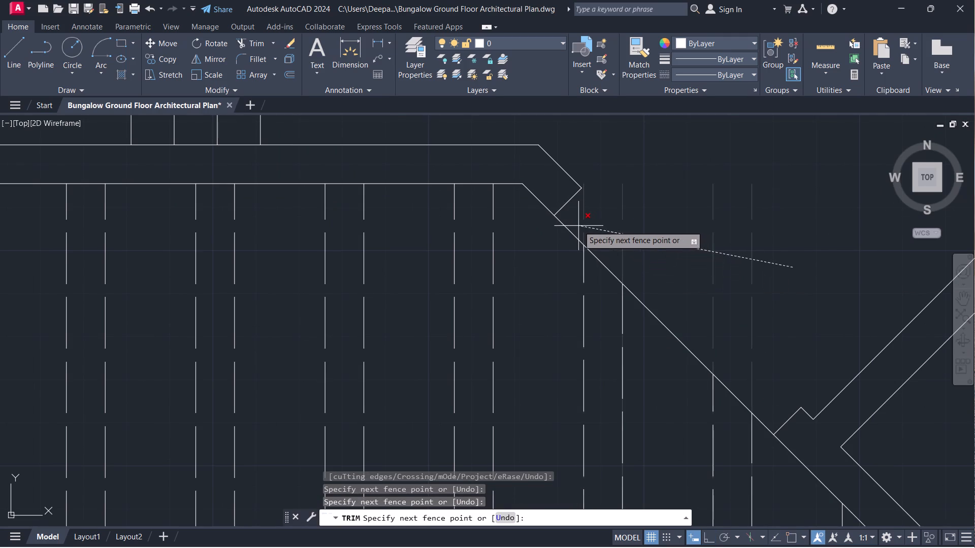
click(578, 226)
key(Escape)
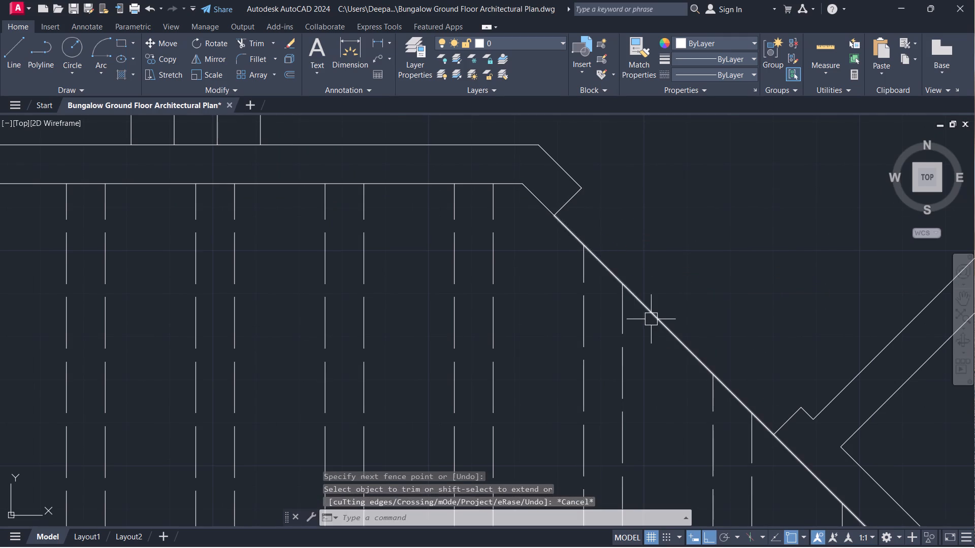
click(652, 320)
key(Escape)
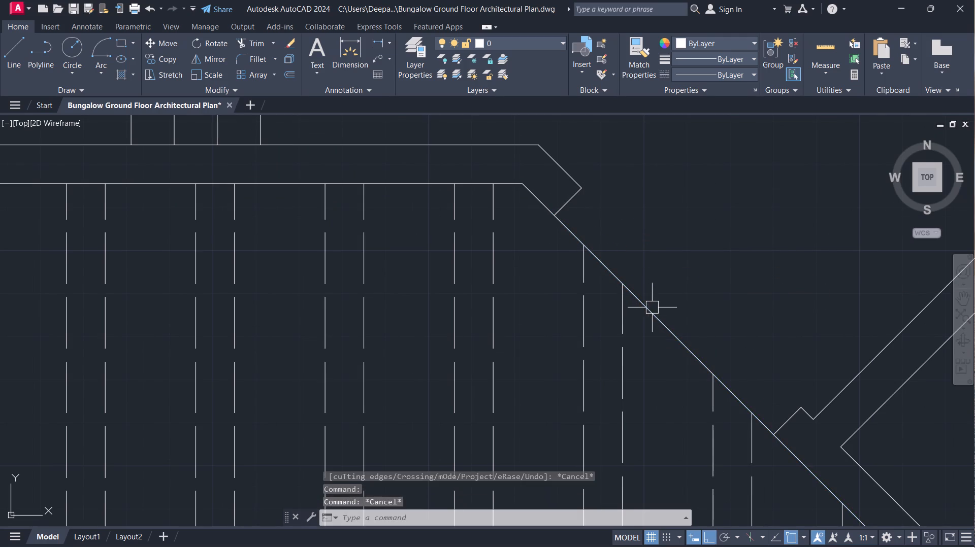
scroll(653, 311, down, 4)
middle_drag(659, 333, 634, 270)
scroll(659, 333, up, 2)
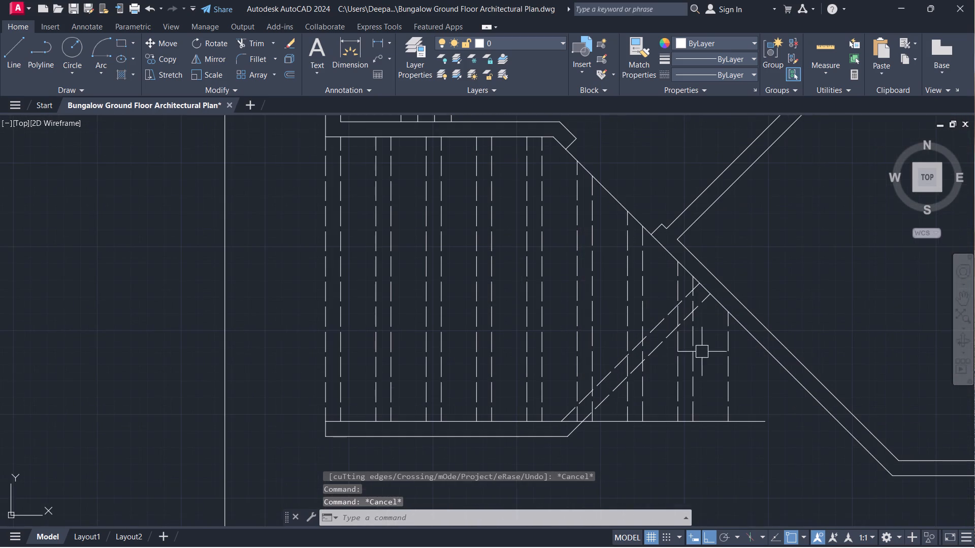
Trim the vertical dashed lines between the two parallel dashed diagonals at the room's southeast side, using a fence along the gap.
middle_drag(703, 353, 710, 308)
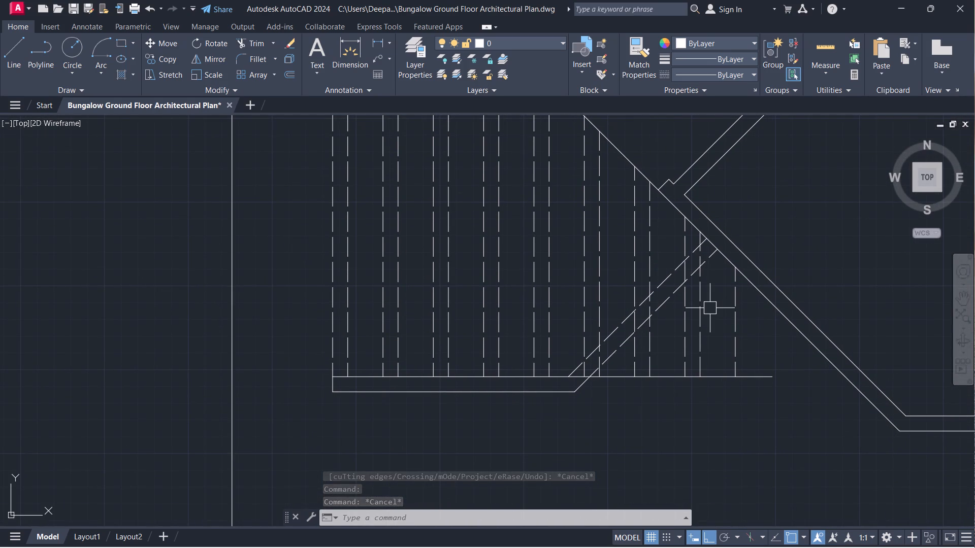
scroll(727, 333, up, 1)
scroll(702, 258, up, 1)
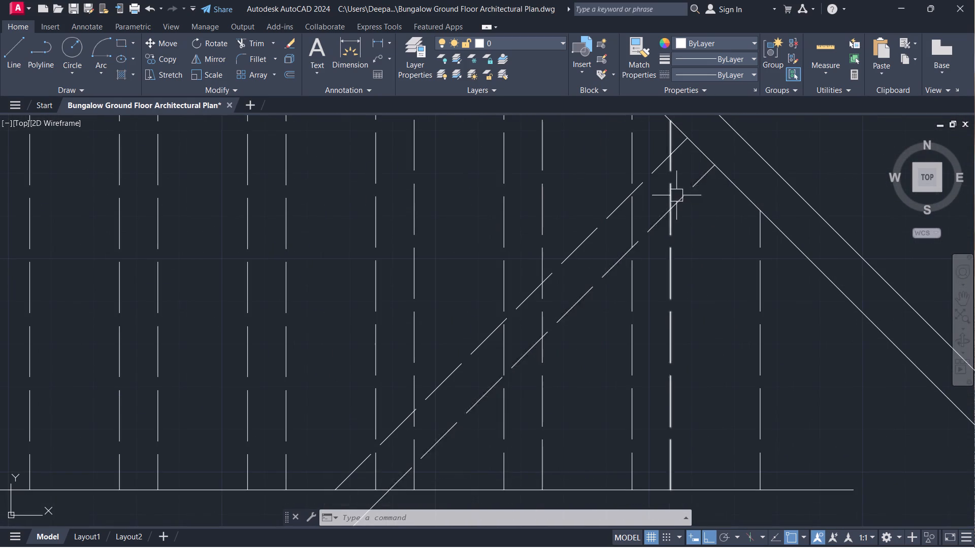
text(TR)
key(space)
drag(680, 174, 675, 192)
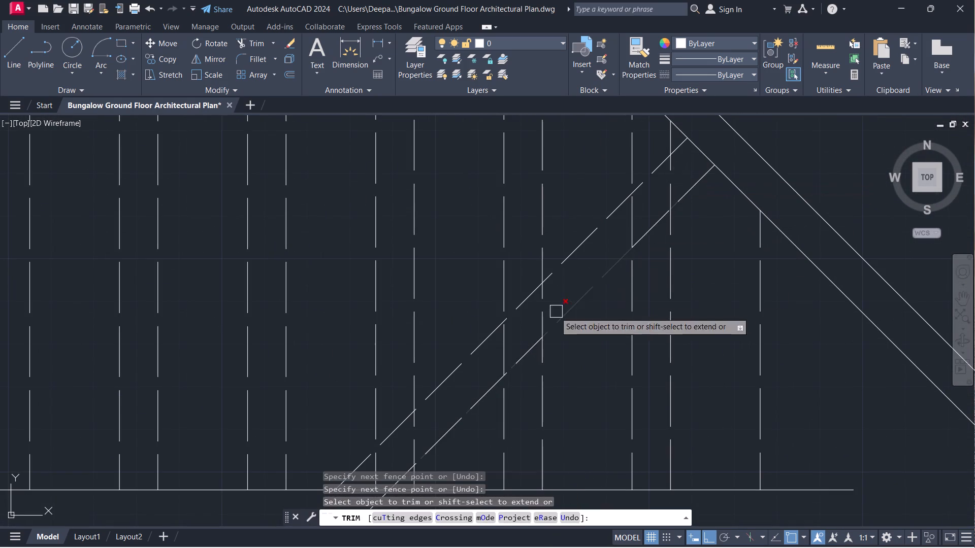
middle_drag(518, 420, 560, 316)
scroll(502, 354, down, 1)
middle_drag(501, 354, 480, 425)
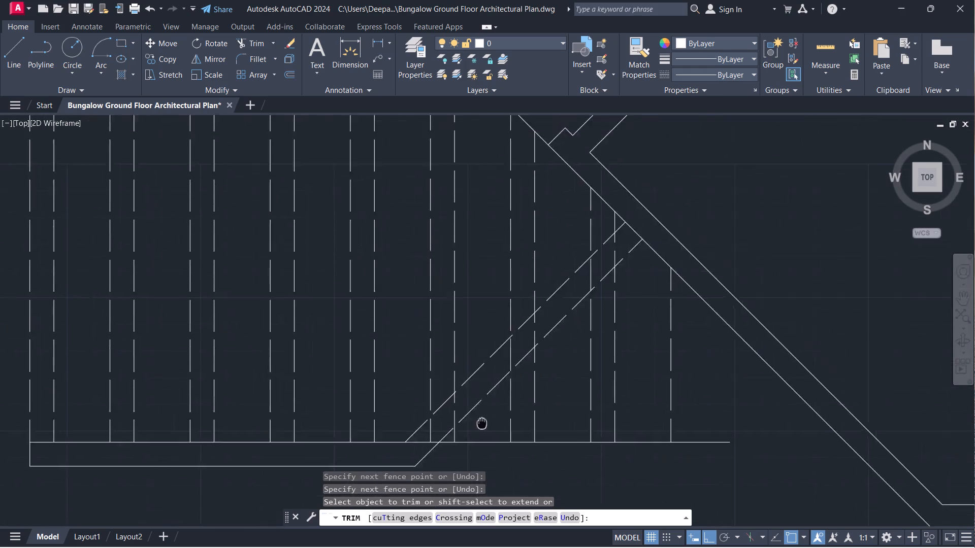
middle_drag(480, 425, 440, 487)
scroll(541, 363, up, 3)
click(580, 250)
scroll(463, 330, down, 4)
middle_drag(454, 341, 460, 346)
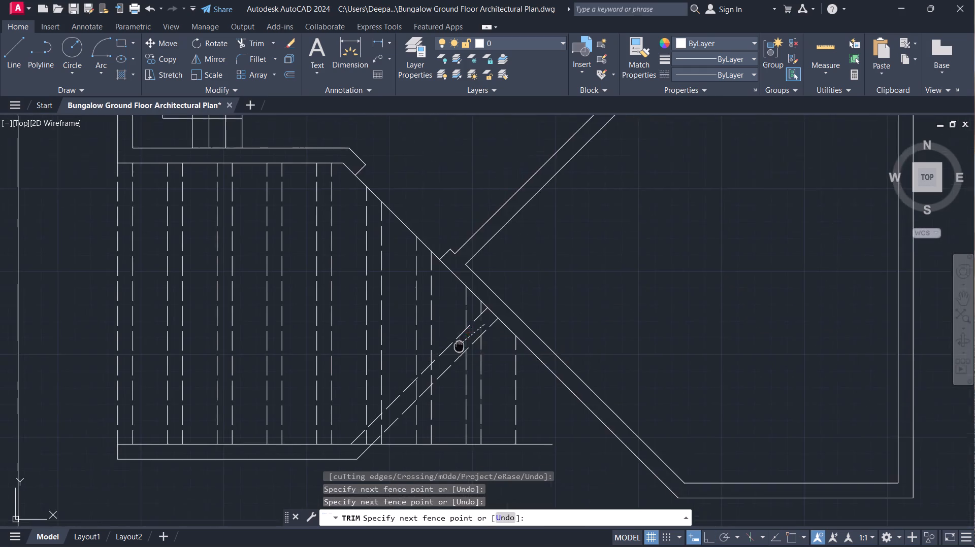
middle_drag(460, 346, 607, 281)
scroll(552, 342, up, 3)
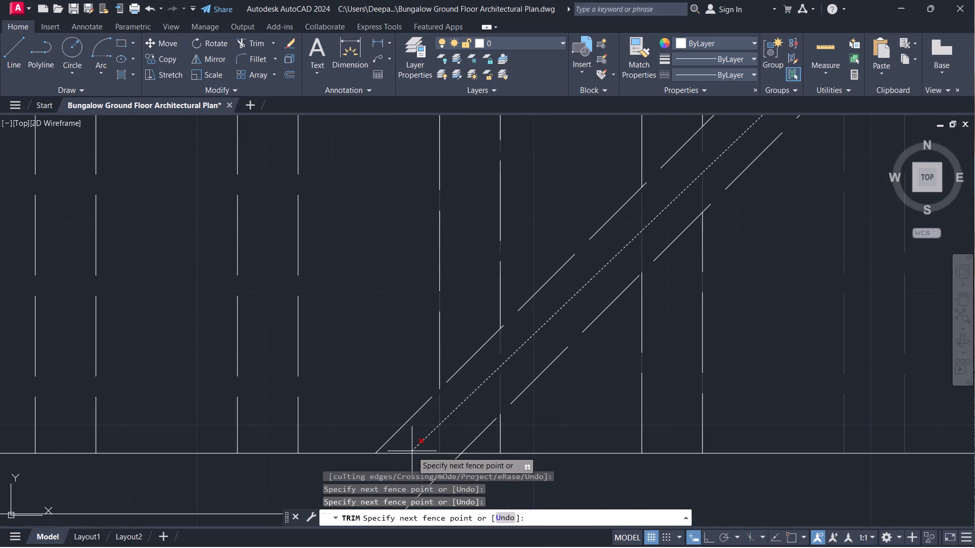
scroll(412, 451, down, 2)
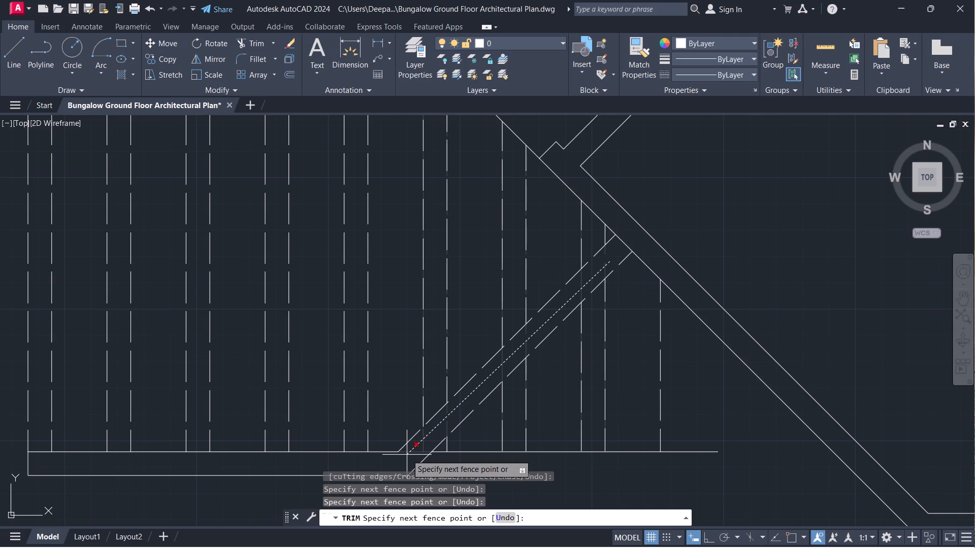
click(407, 455)
Trim away the vertical dashed pieces remaining southeast of the dashed diagonal pair with a fence across them.
click(698, 397)
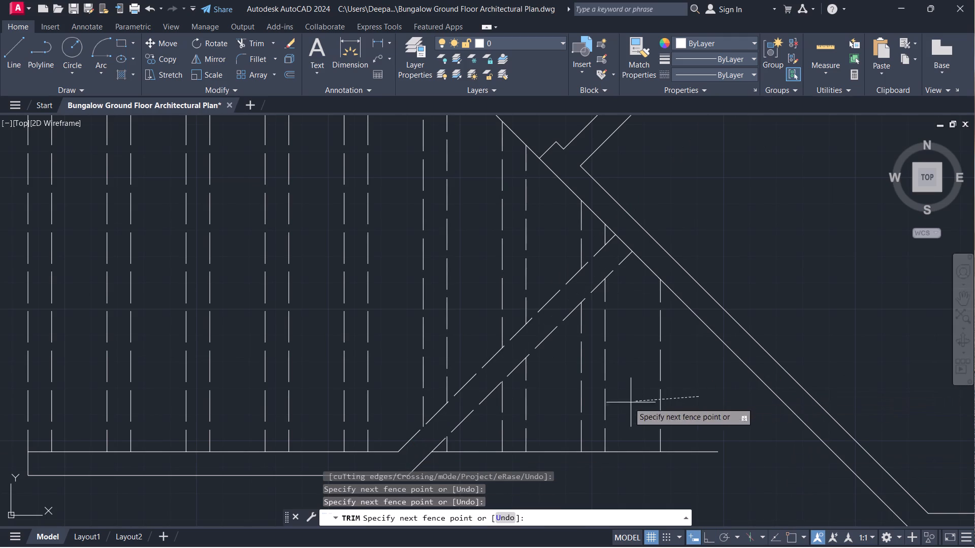
click(440, 449)
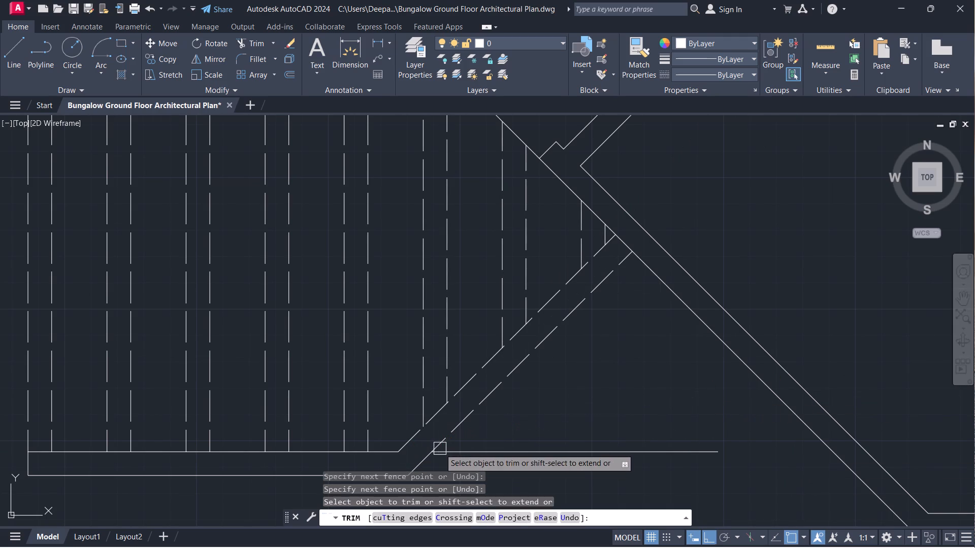
key(Escape)
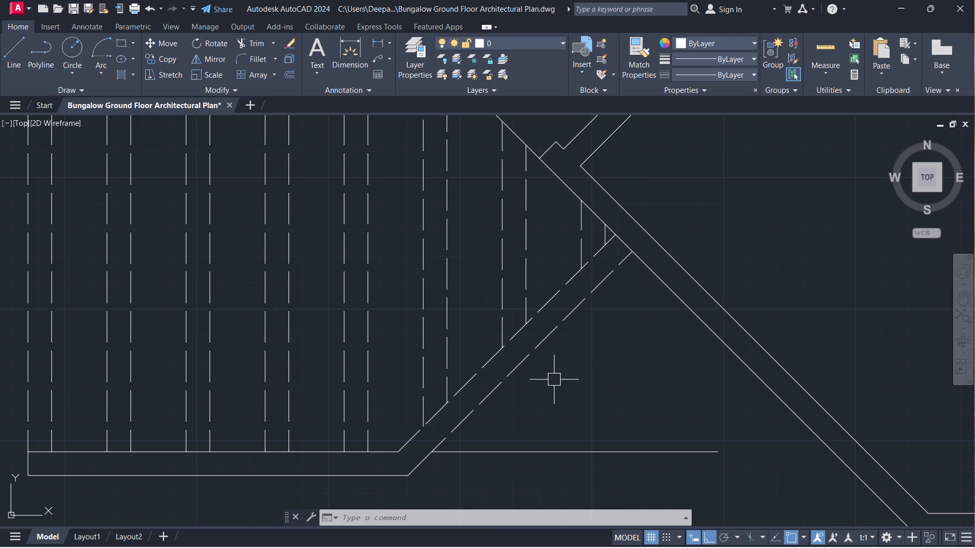
Change the linetype of the room's westernmost dashed vertical line to ByLayer.
middle_drag(480, 369, 535, 322)
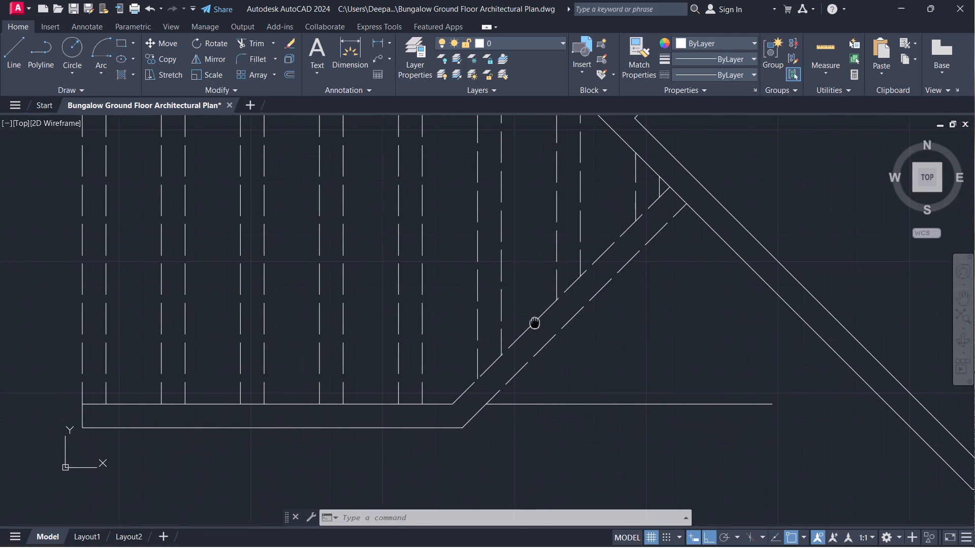
middle_drag(535, 322, 538, 319)
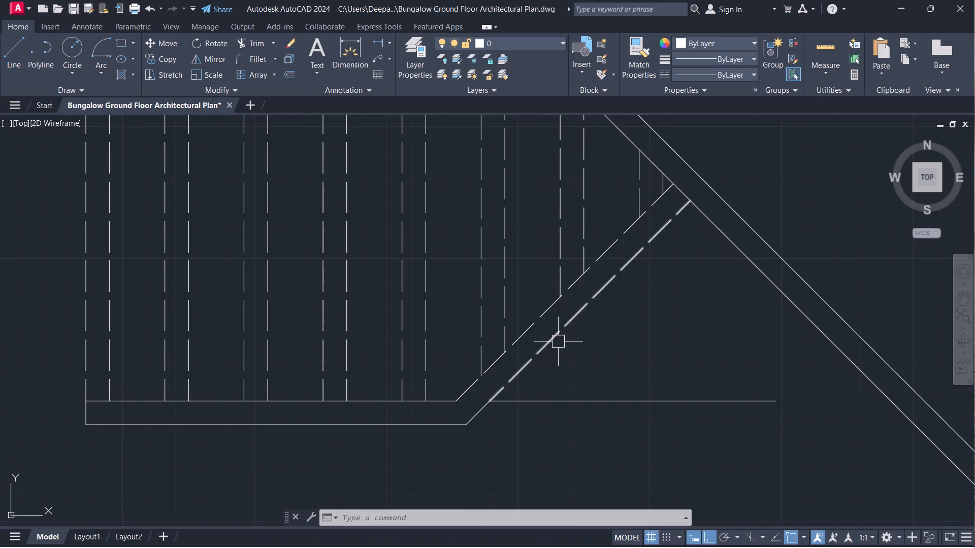
scroll(551, 339, down, 1)
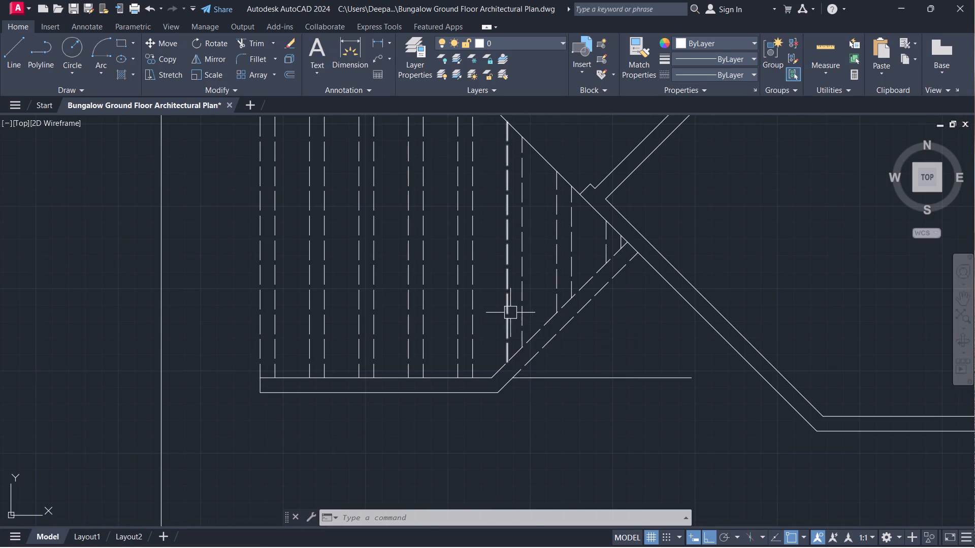
middle_drag(440, 317, 609, 417)
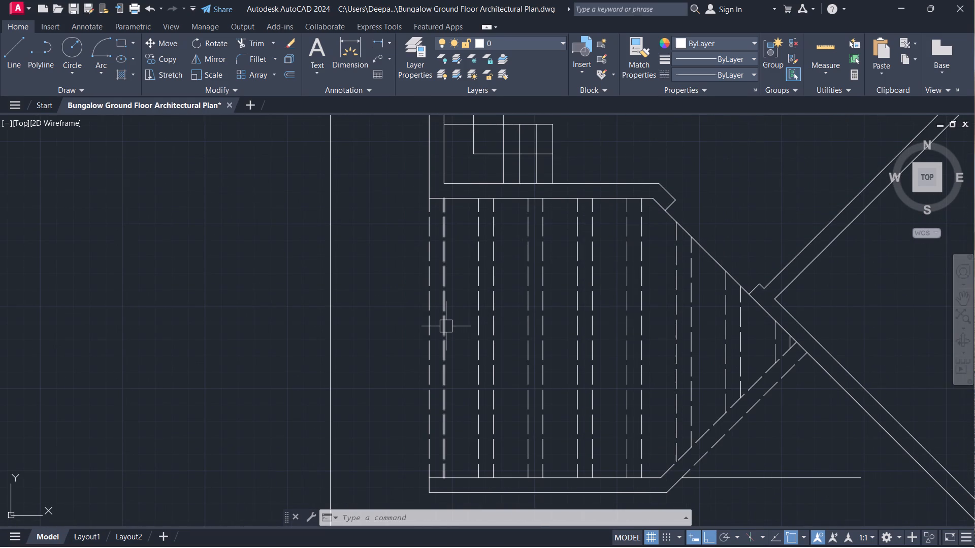
scroll(422, 351, up, 1)
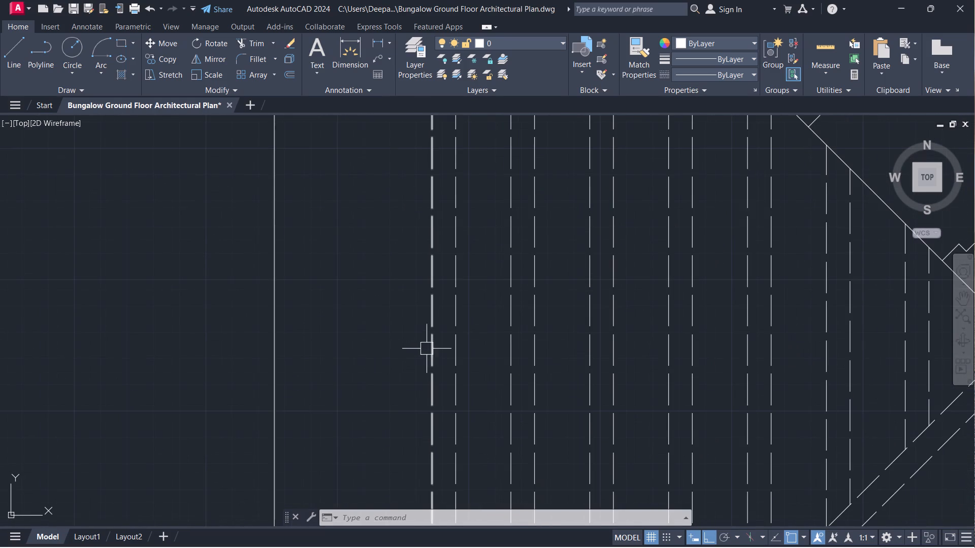
click(428, 347)
click(701, 76)
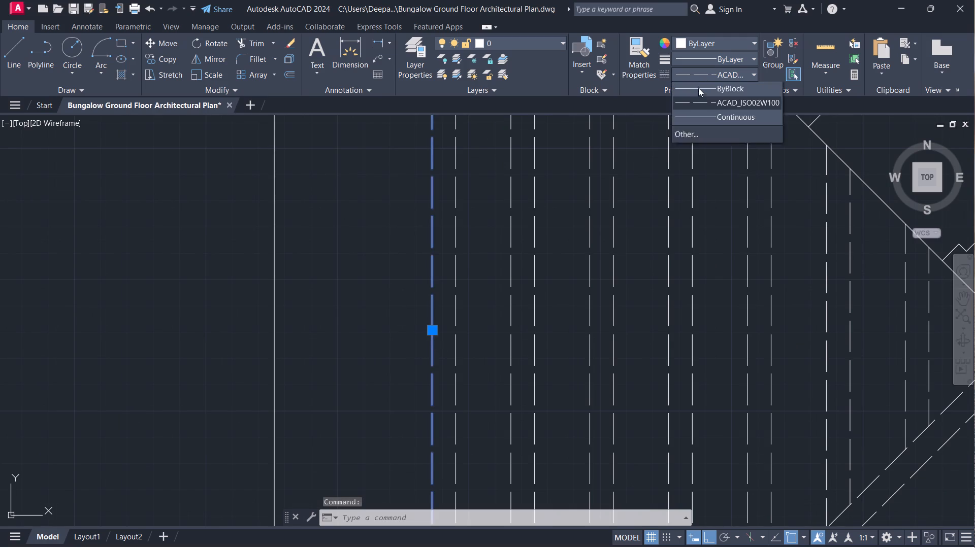
click(709, 91)
scroll(459, 250, up, 1)
scroll(457, 251, down, 3)
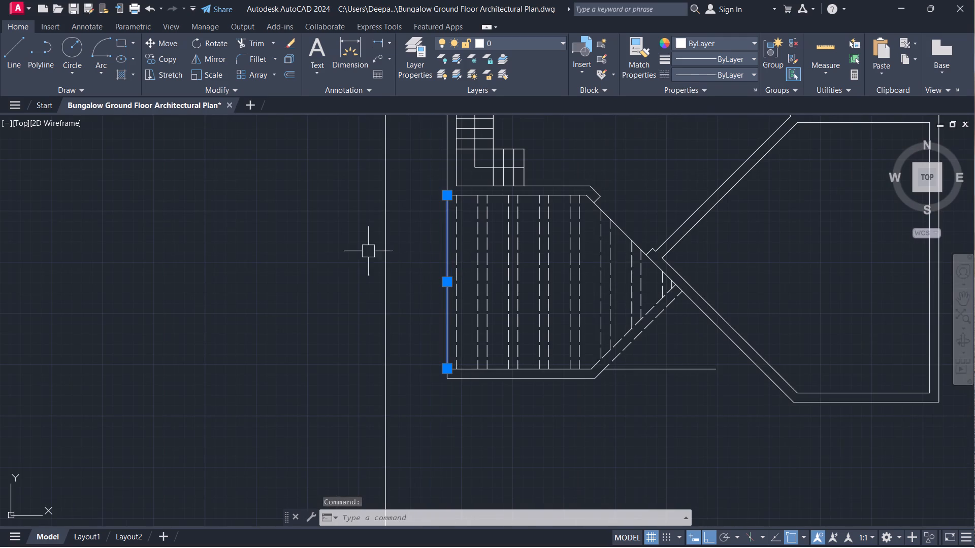
key(Escape)
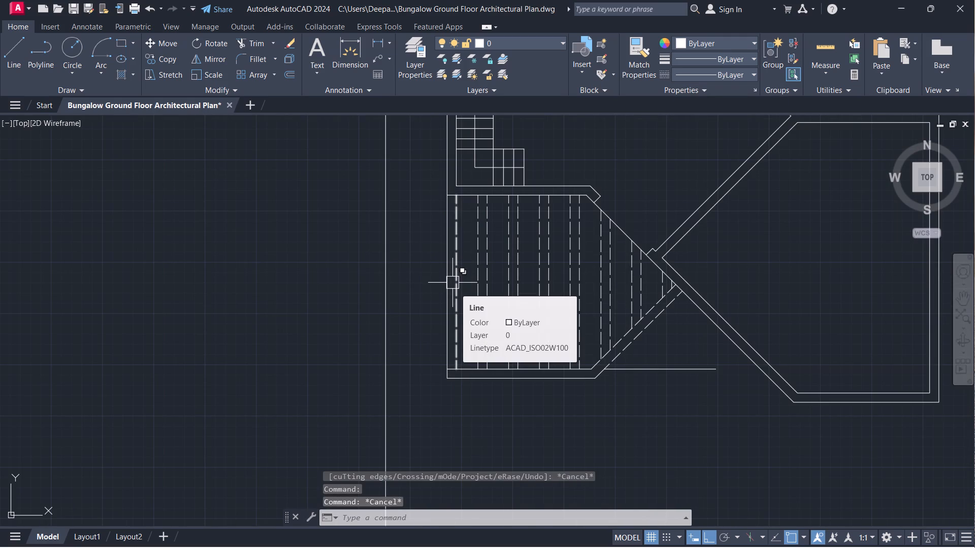
Delete the leftover horizontal line running east from the south wall, below the dashed diagonals.
scroll(457, 298, down, 1)
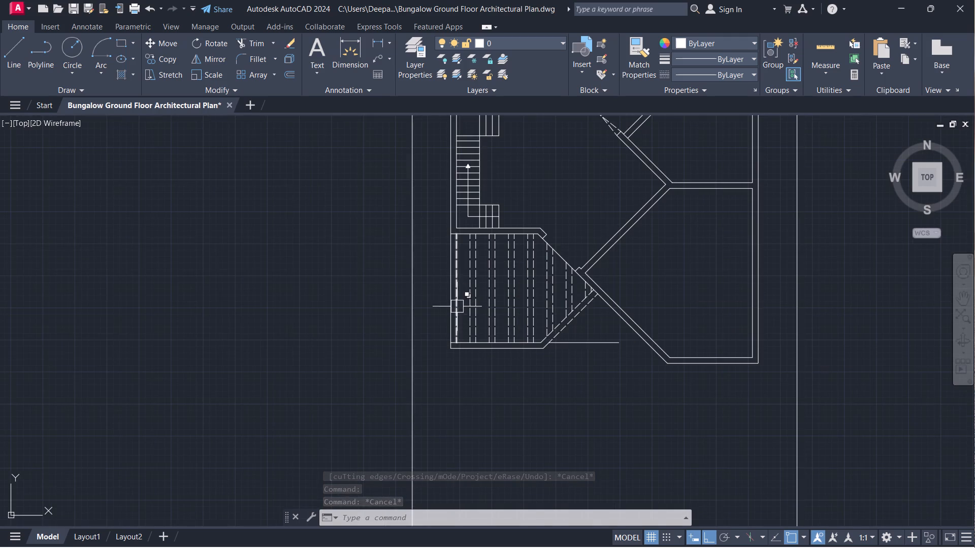
middle_drag(466, 337, 453, 260)
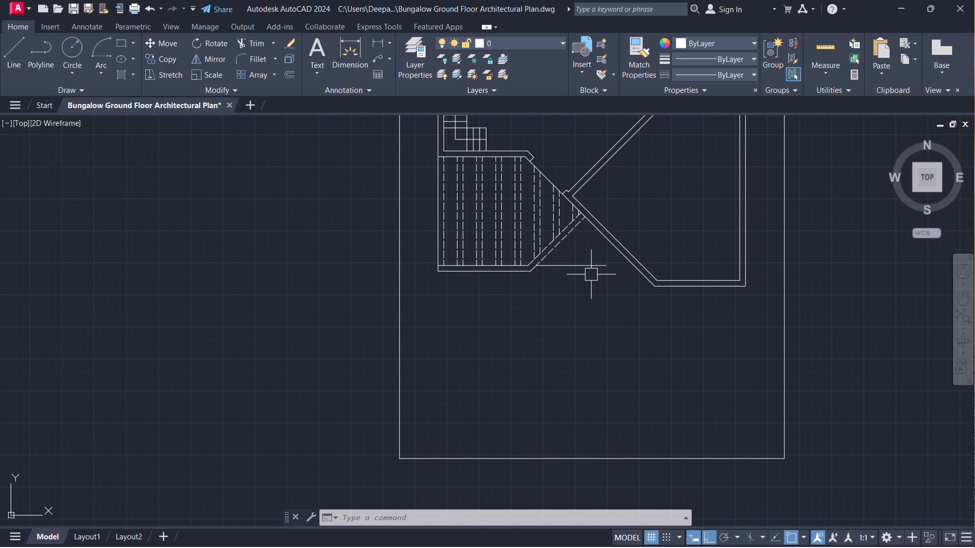
click(591, 275)
click(586, 262)
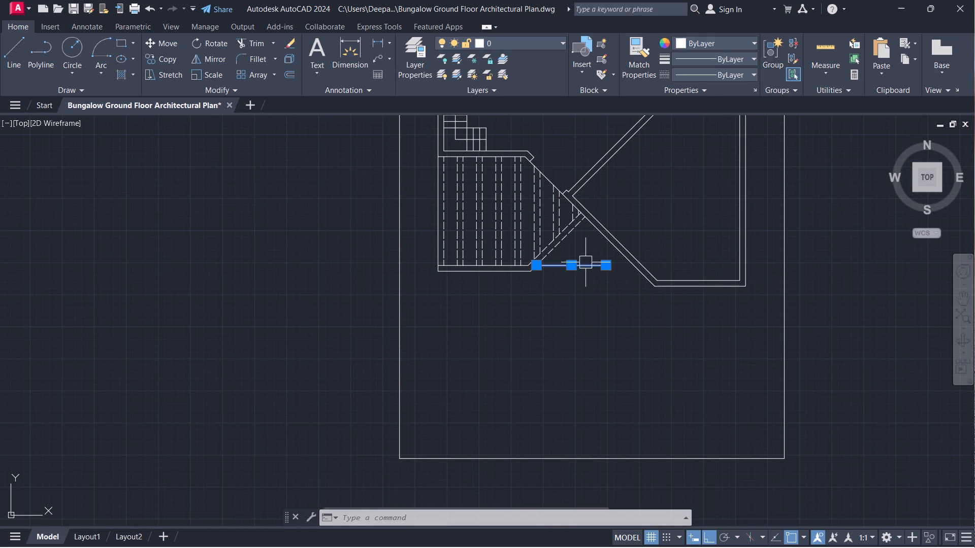
key(Delete)
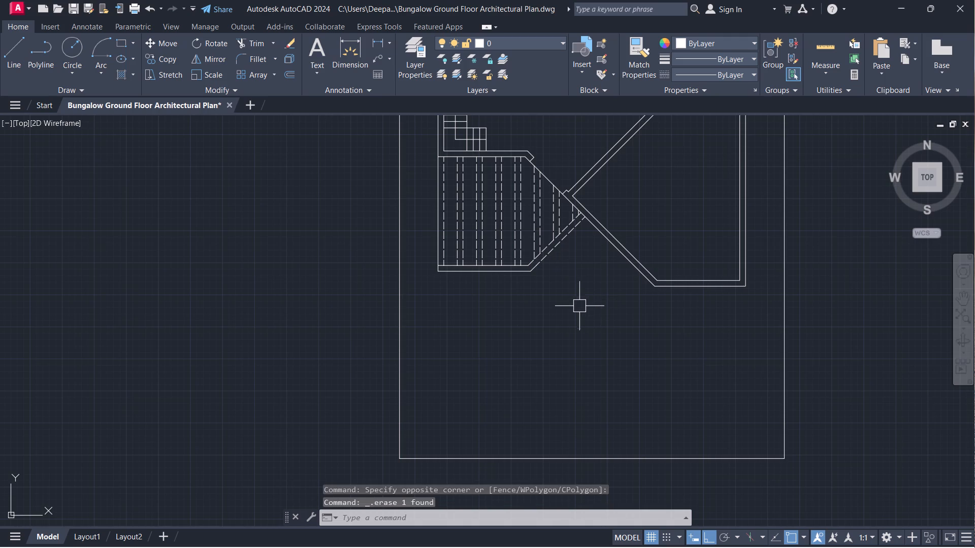
Stretch the east end of the south wall's inner line to meet the outer dashed diagonal.
middle_drag(466, 385, 508, 376)
scroll(508, 376, up, 2)
middle_drag(633, 132, 644, 334)
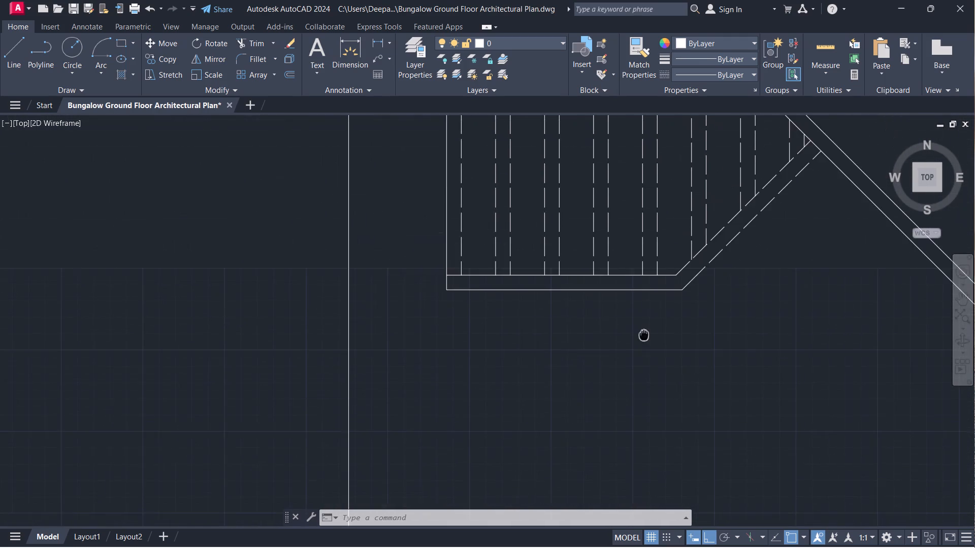
middle_drag(644, 334, 644, 335)
scroll(641, 296, up, 1)
scroll(704, 253, up, 1)
click(708, 252)
key(Escape)
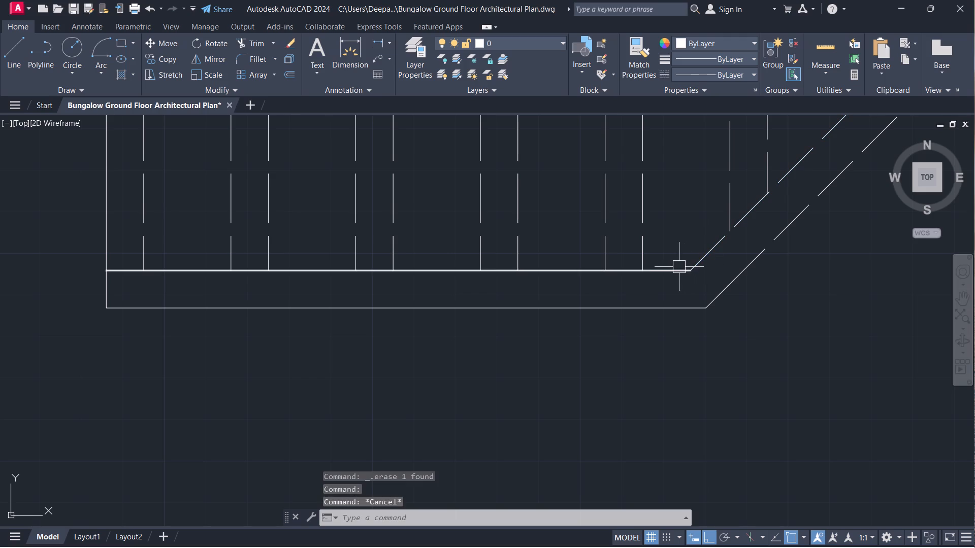
click(677, 266)
click(691, 275)
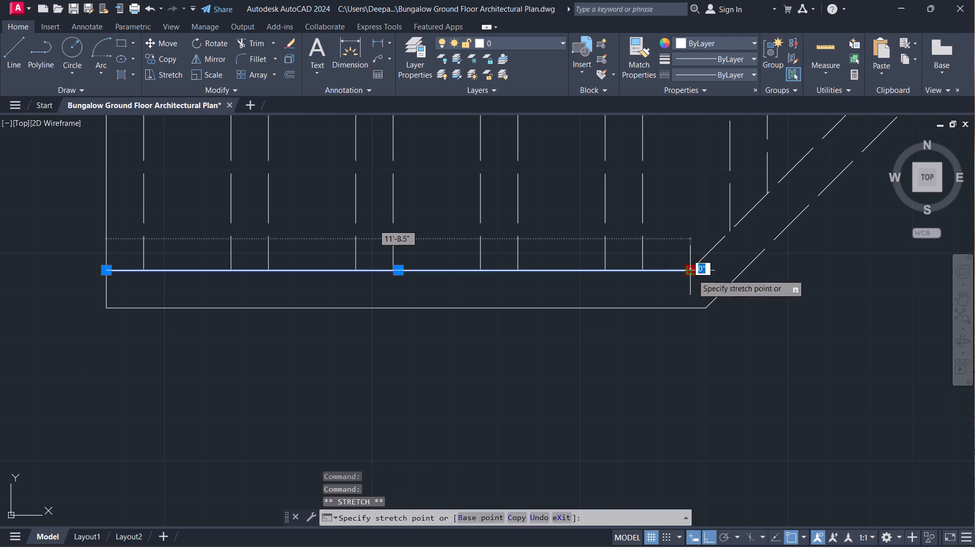
click(738, 268)
key(Escape)
Draw a vertical line south from the inner line's new east end, past the level of the south wall's outer line.
scroll(684, 290, down, 2)
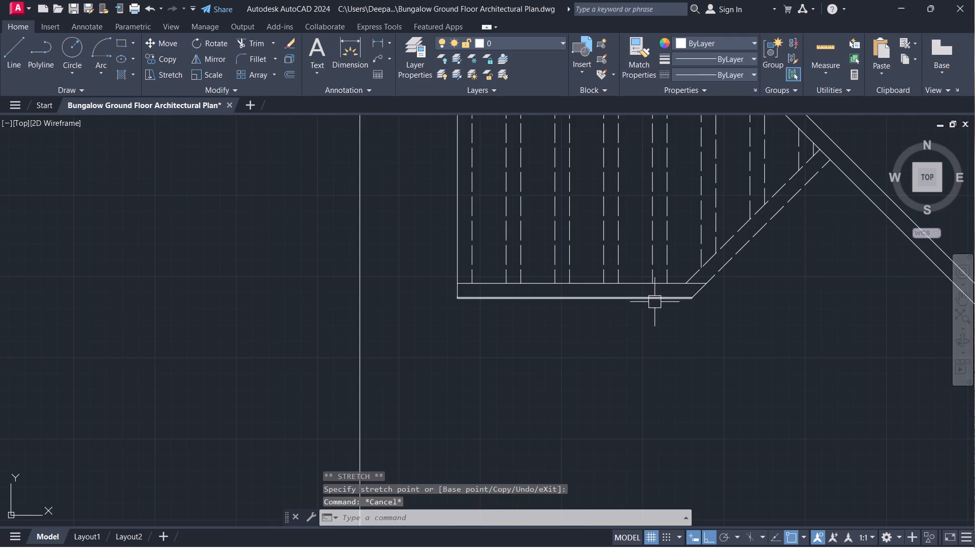
middle_drag(654, 303, 663, 307)
scroll(663, 307, up, 3)
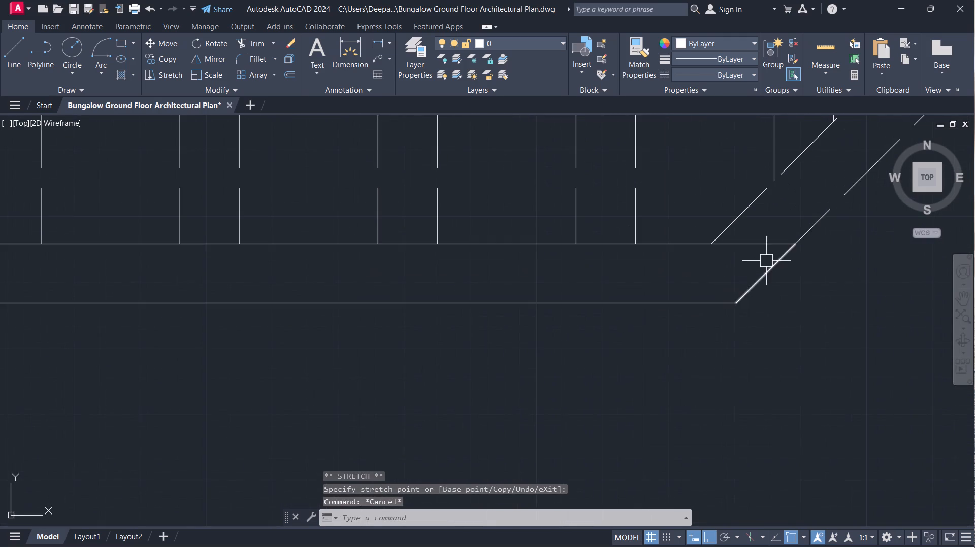
text(L)
key(space)
click(797, 244)
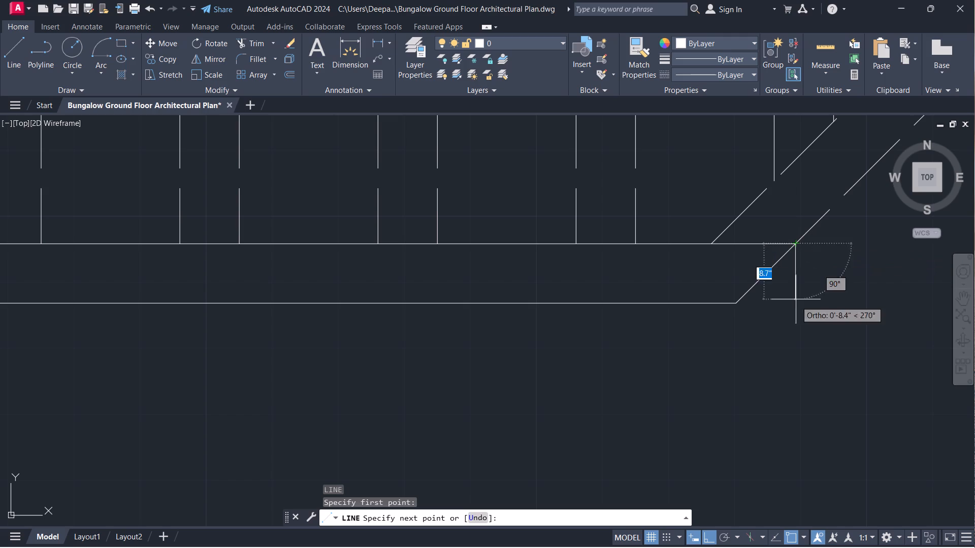
click(790, 317)
key(Escape)
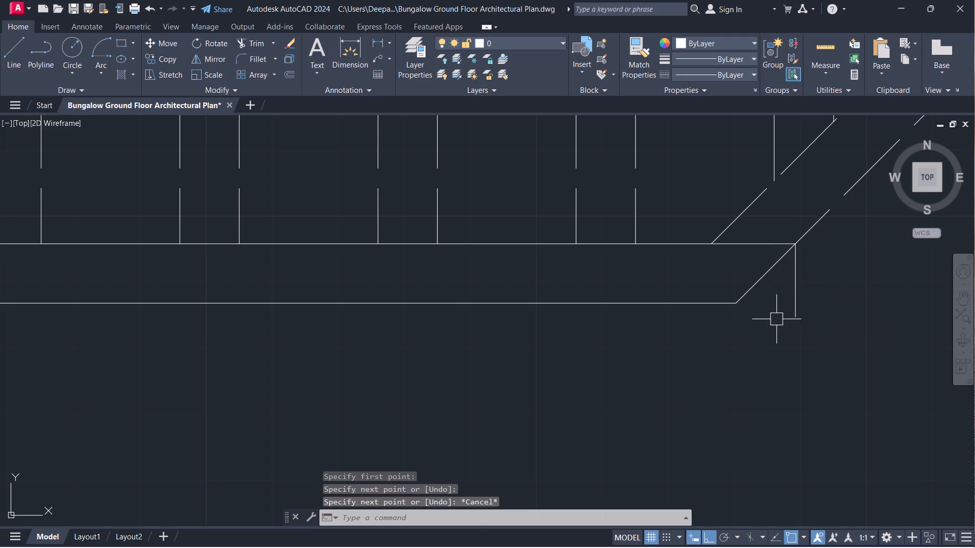
Extend the south wall's outer line east to the new vertical line.
text(EX)
key(space)
click(708, 307)
key(Escape)
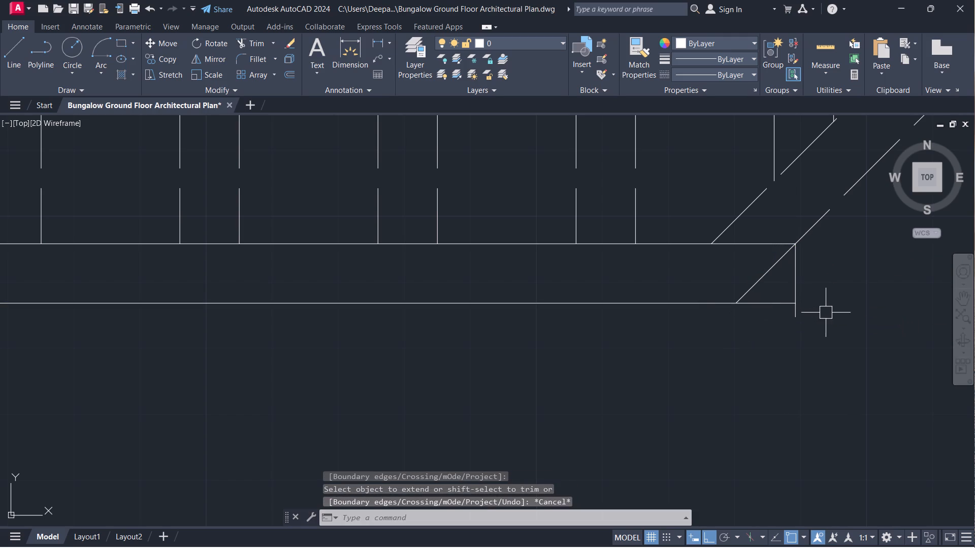
Trim the vertical line's overhang below the south wall and remove the short diagonal across the wall's east end.
text(TR)
key(space)
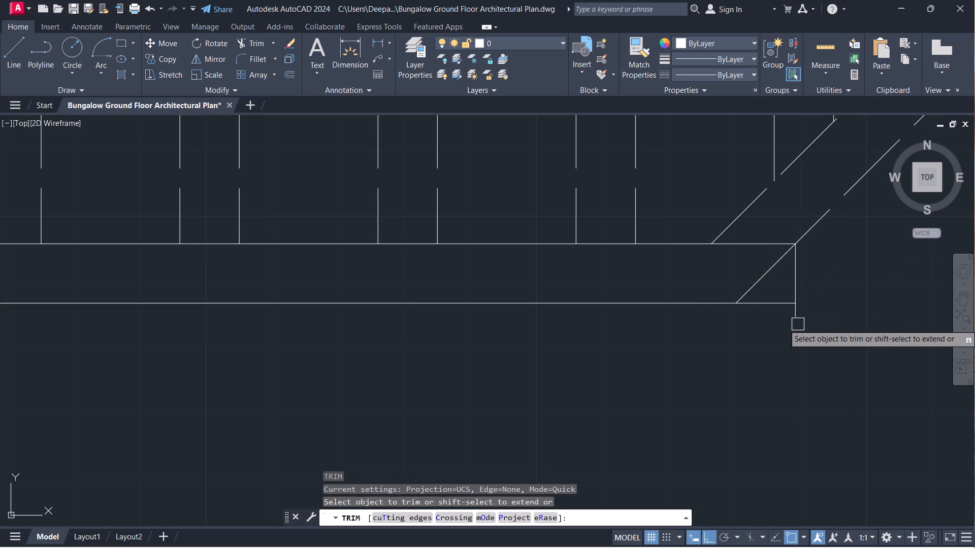
click(784, 322)
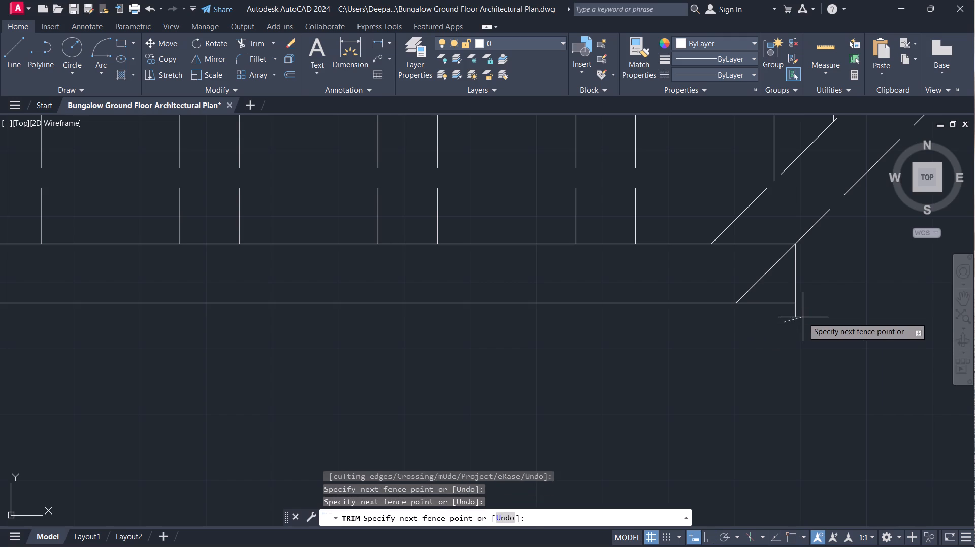
click(810, 301)
click(765, 264)
key(Escape)
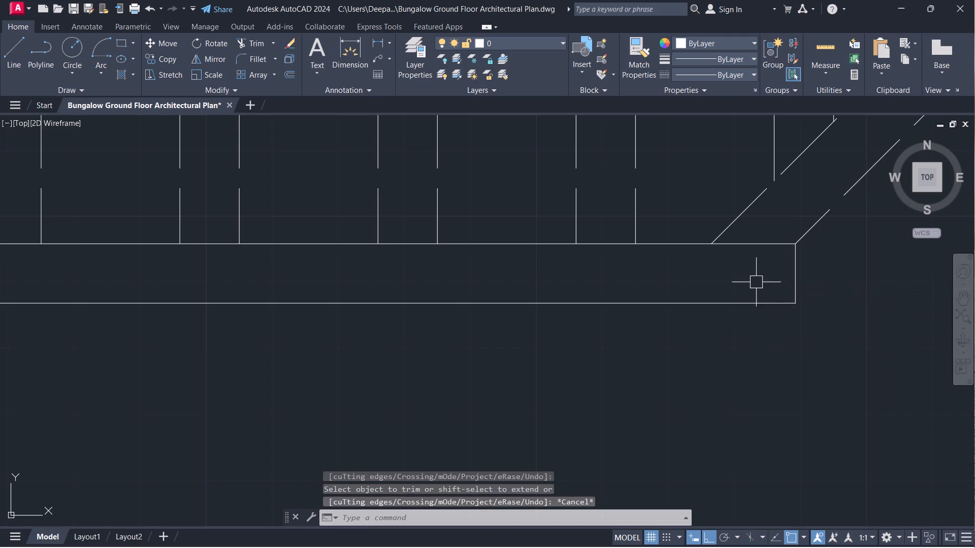
scroll(693, 312, down, 1)
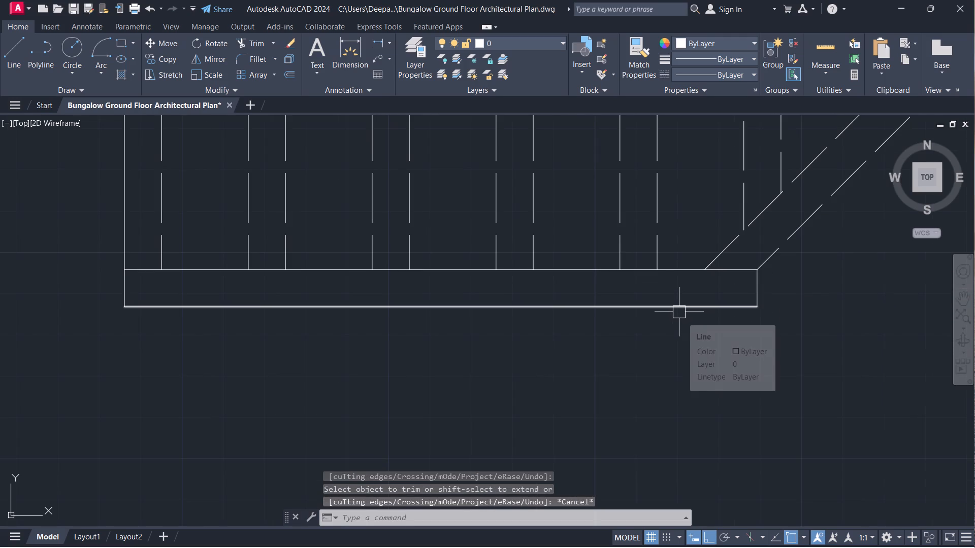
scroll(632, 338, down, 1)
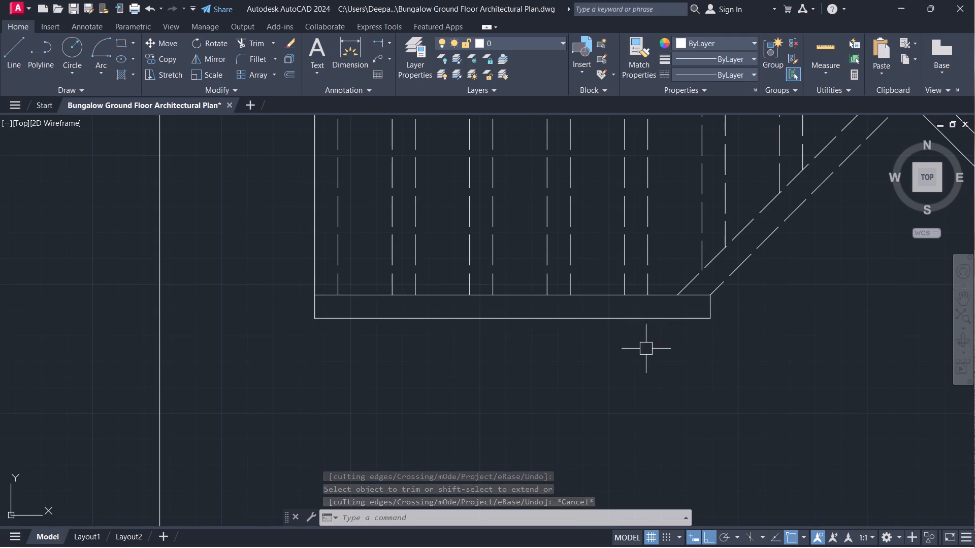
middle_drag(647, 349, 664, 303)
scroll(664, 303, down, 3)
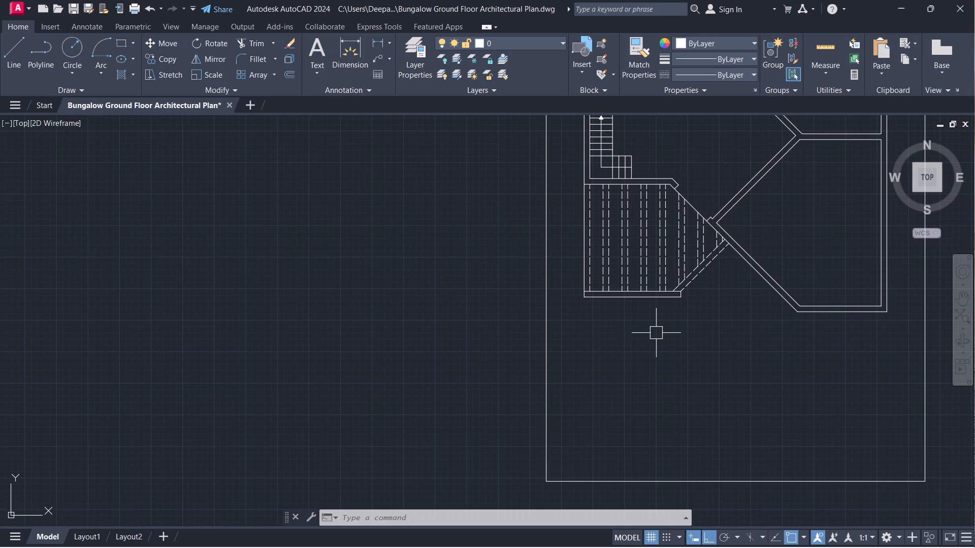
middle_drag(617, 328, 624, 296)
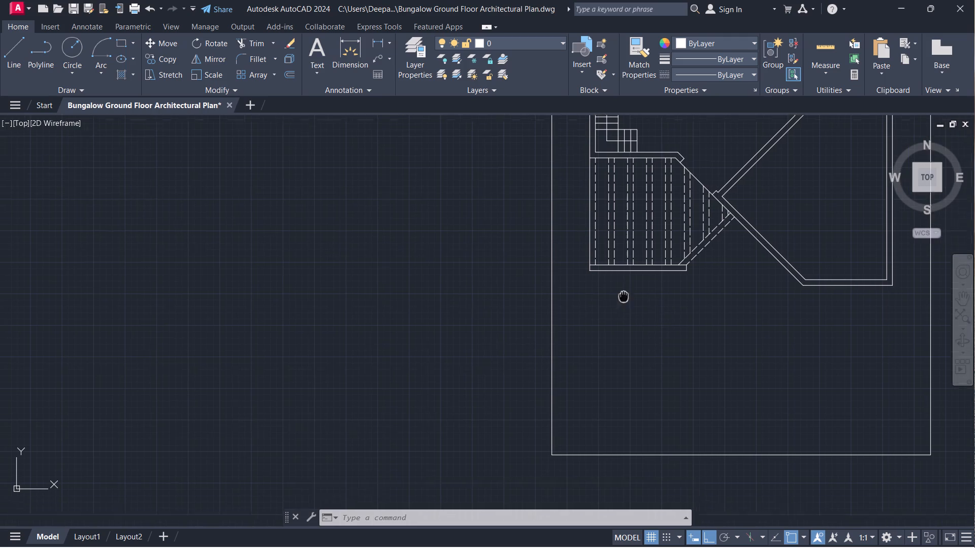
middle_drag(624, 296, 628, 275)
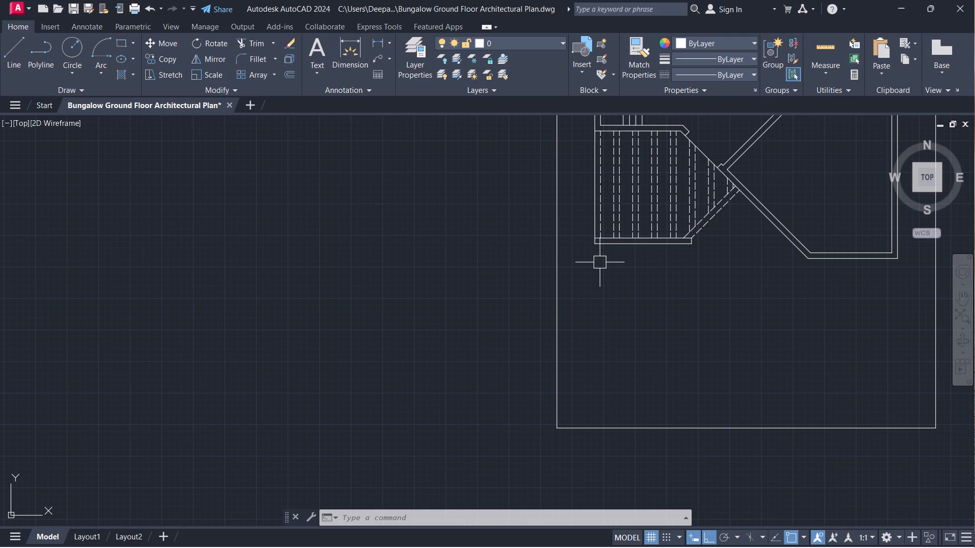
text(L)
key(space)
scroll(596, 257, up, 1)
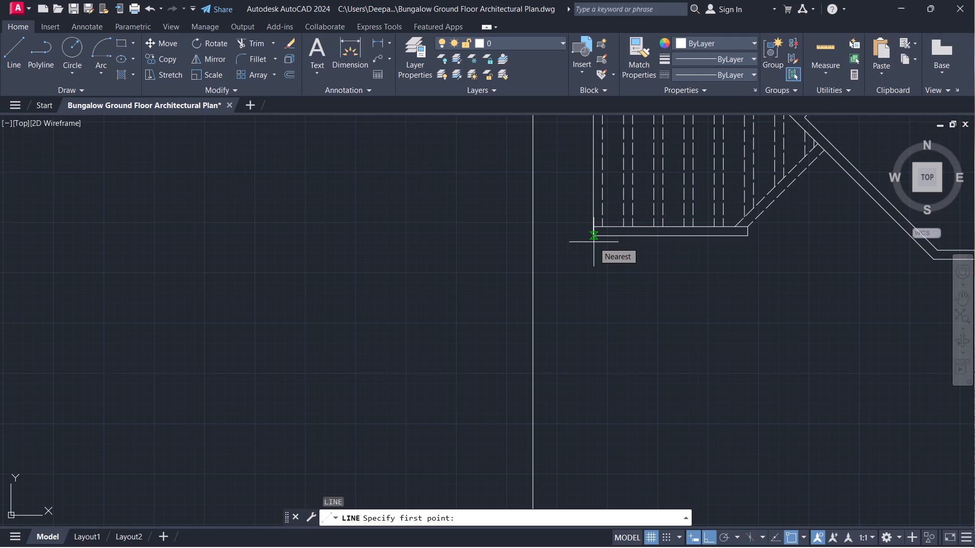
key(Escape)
Offset the neighbouring room's outer diagonal wall line 8'-11.7" southwest, through the east end of the south wall's inner line.
middle_drag(790, 294, 683, 324)
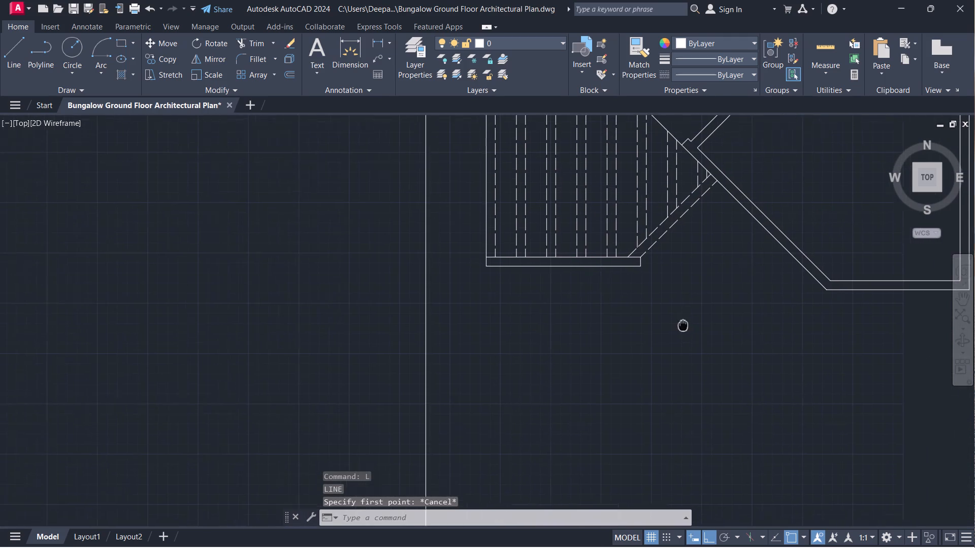
middle_drag(683, 324, 677, 330)
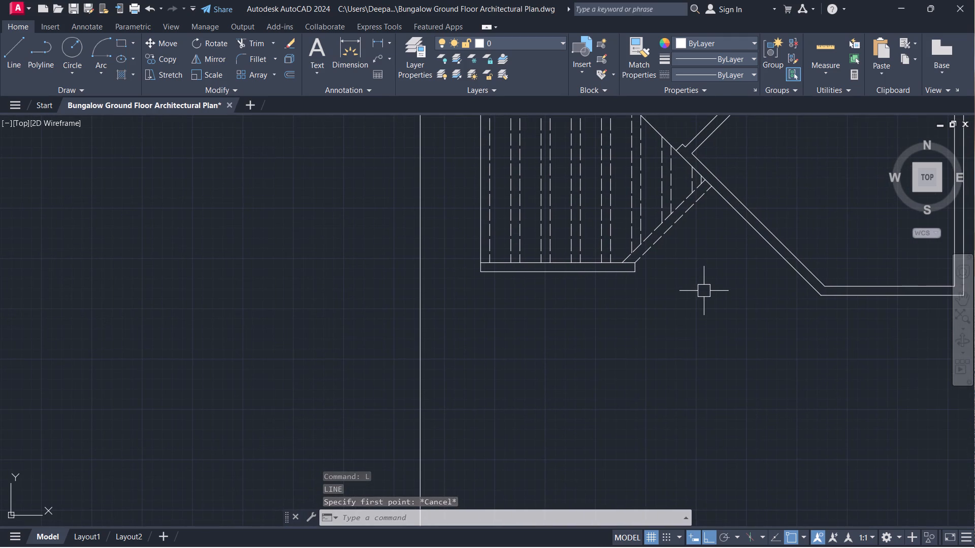
key(Escape)
text(O)
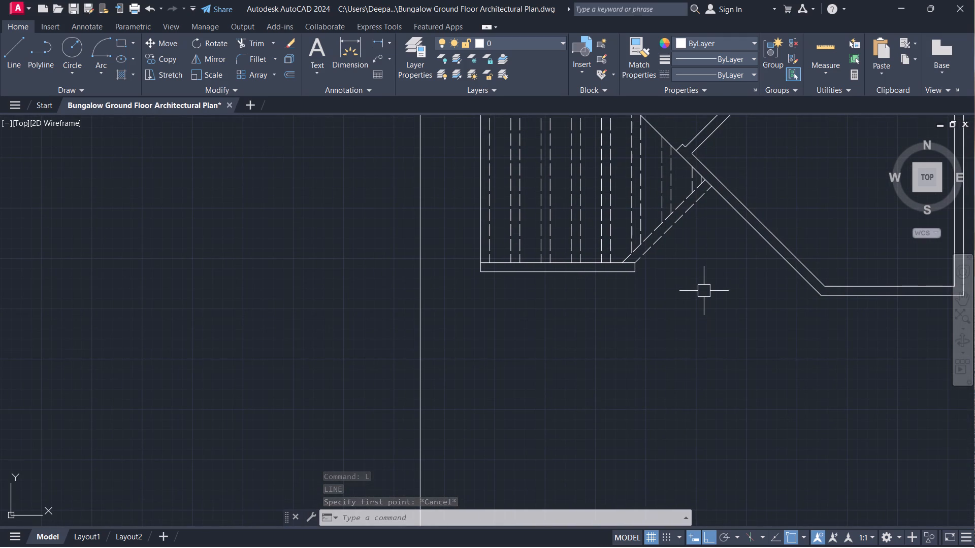
key(space)
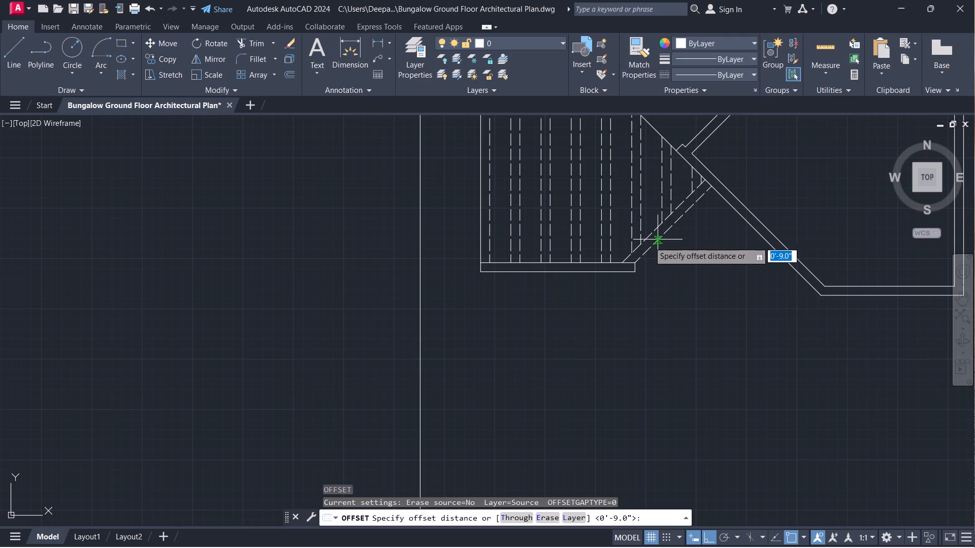
click(633, 263)
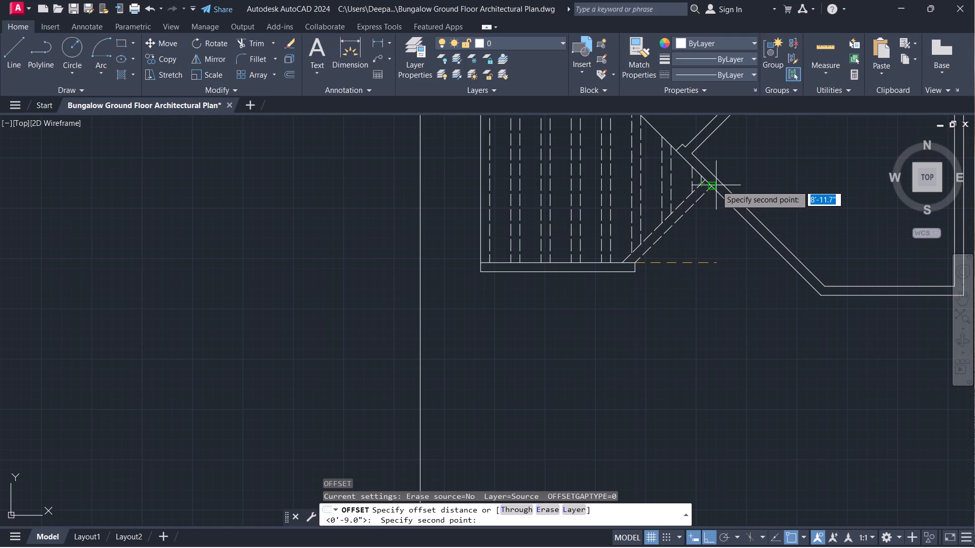
click(716, 185)
click(725, 206)
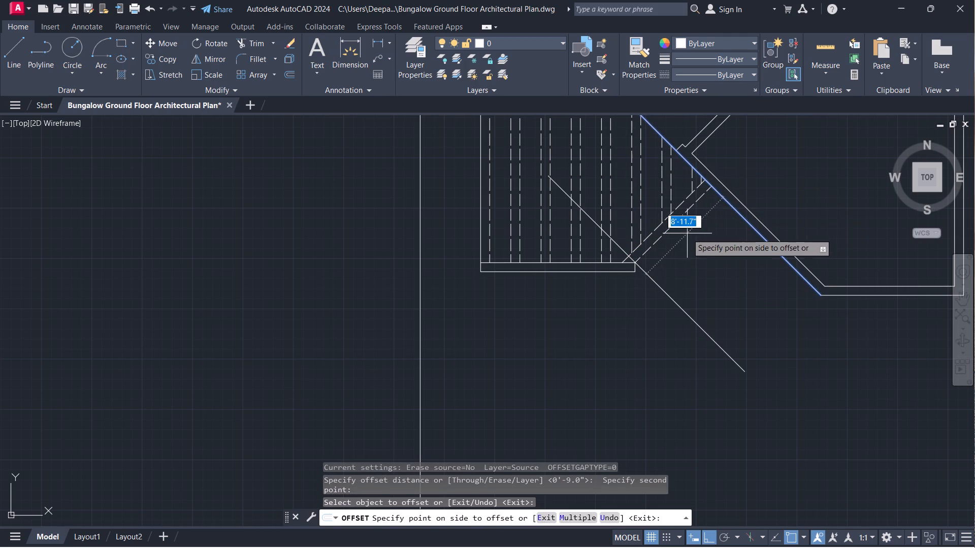
click(684, 234)
key(Escape)
Trim the offset diagonal between the dashed line pair and erase its leftover portion inside the dashed-line room.
scroll(635, 250, up, 7)
middle_drag(613, 344, 613, 345)
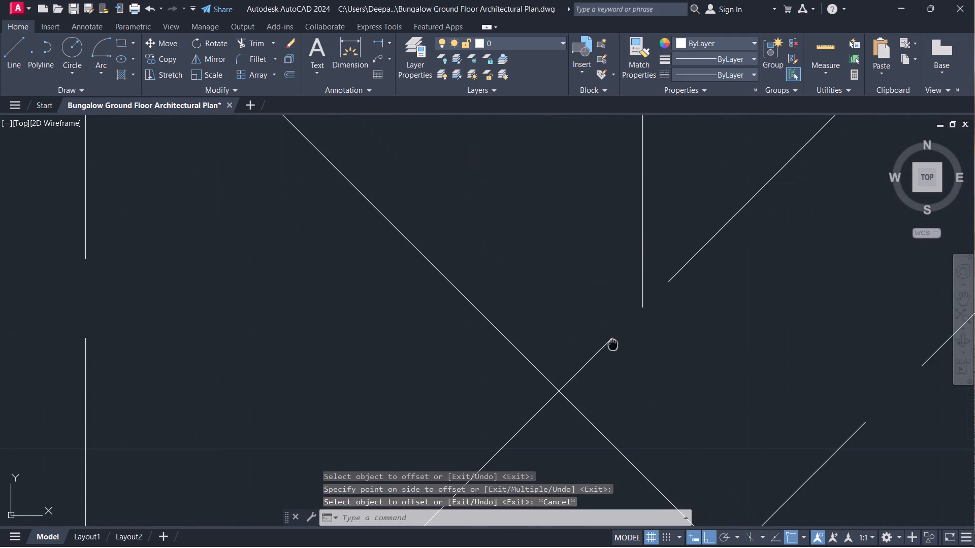
middle_drag(613, 345, 663, 94)
key(t)
key(r)
key(space)
drag(708, 217, 690, 227)
click(651, 238)
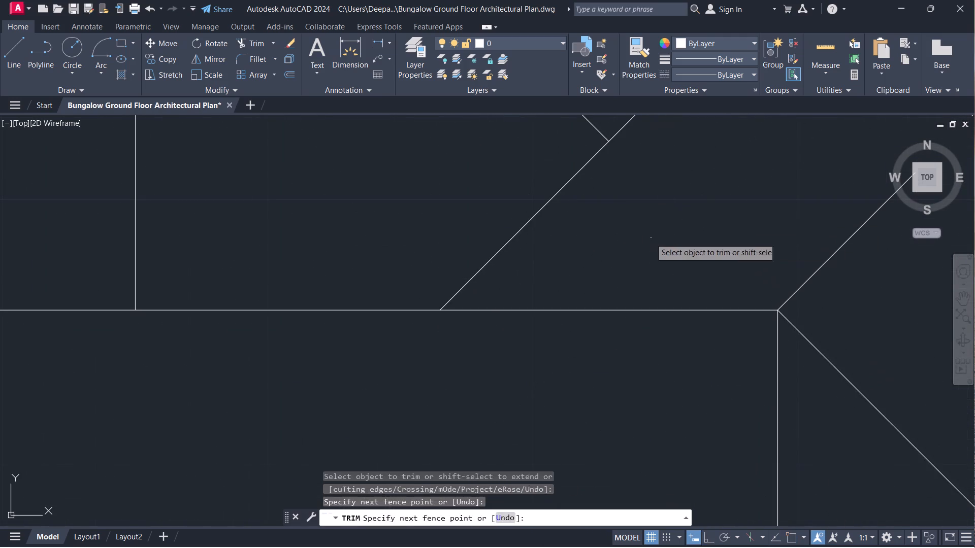
key(Escape)
scroll(643, 197, down, 2)
middle_drag(643, 197, 670, 326)
click(640, 278)
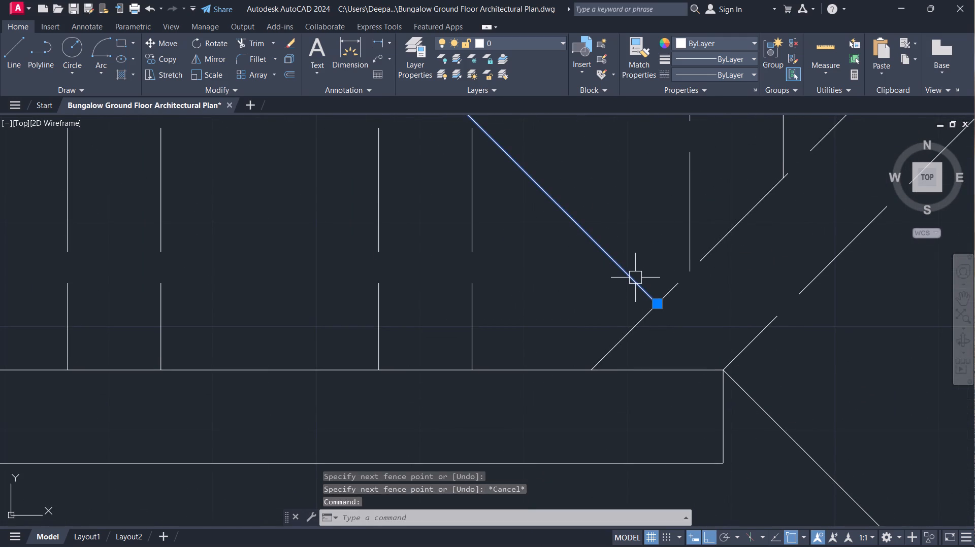
key(Delete)
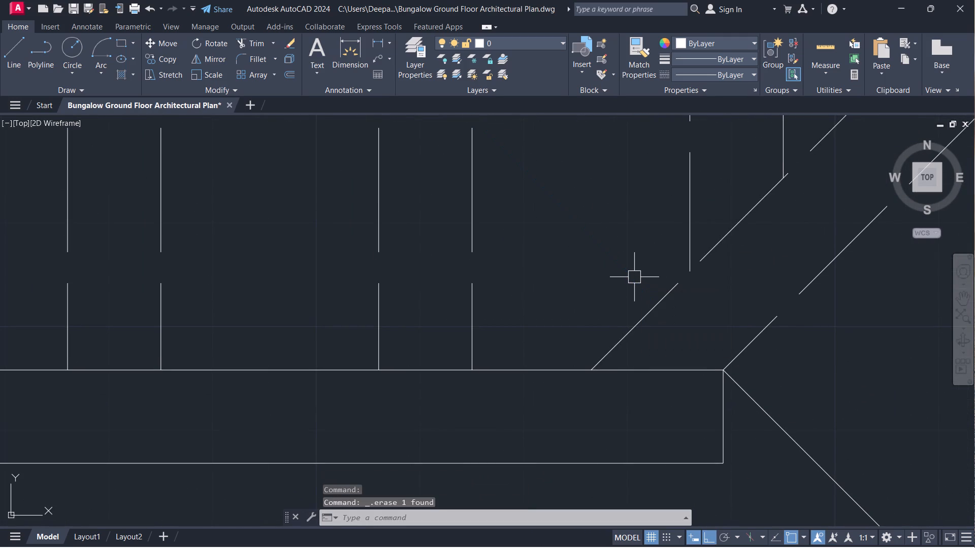
Offset the remaining diagonal line 9" to the southwest to form the second face of the wall.
scroll(712, 351, down, 2)
middle_drag(740, 375, 655, 238)
scroll(655, 238, down, 2)
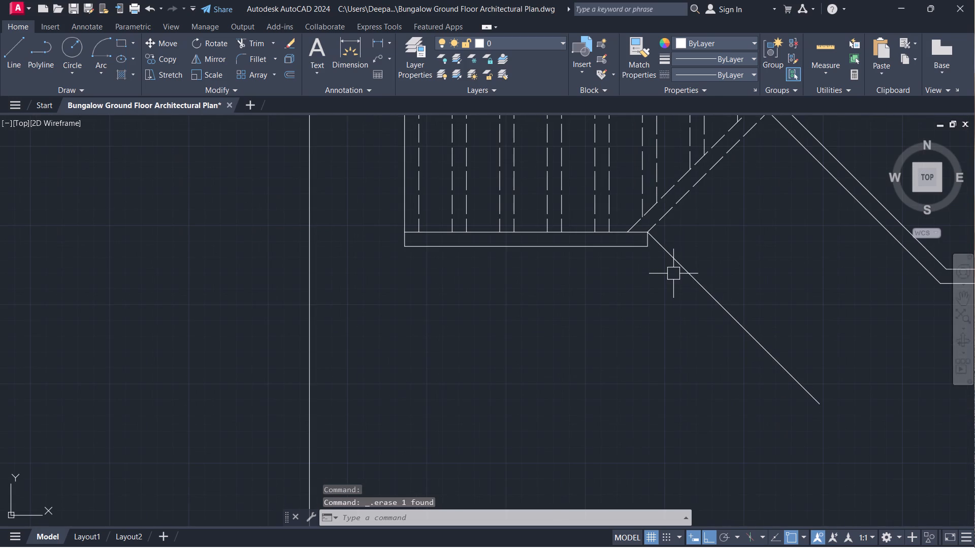
text(O 9)
key(Return)
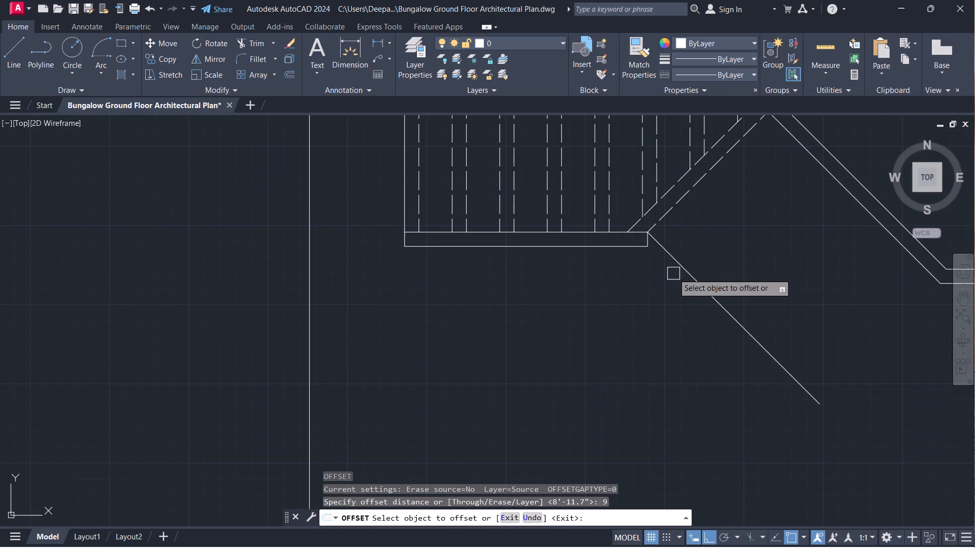
click(680, 262)
click(646, 279)
key(Escape)
Trim the south wall's short vertical end line, its outer line's overhang and the new diagonal's overhang to open the wall corner.
scroll(646, 279, up, 2)
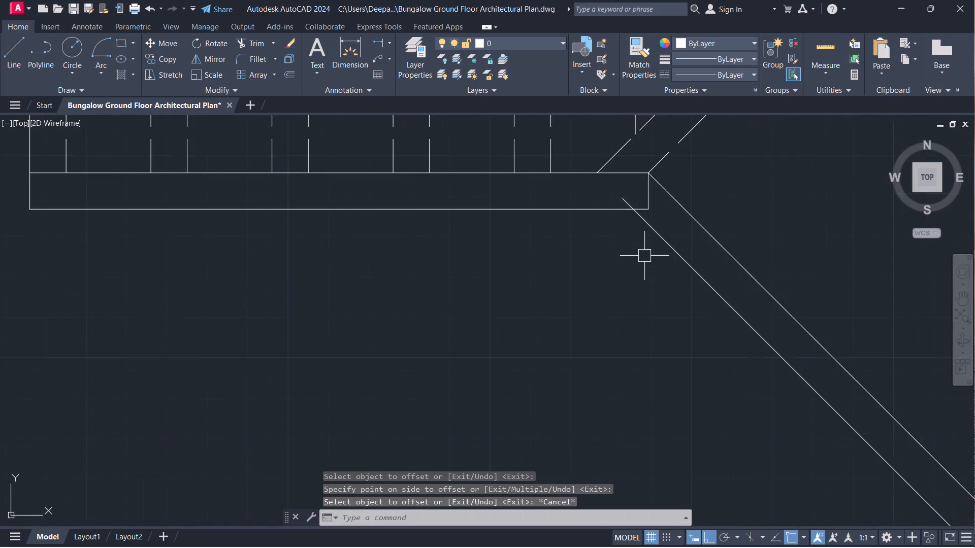
scroll(644, 256, up, 2)
scroll(639, 184, up, 1)
scroll(639, 184, down, 1)
middle_drag(639, 184, 653, 349)
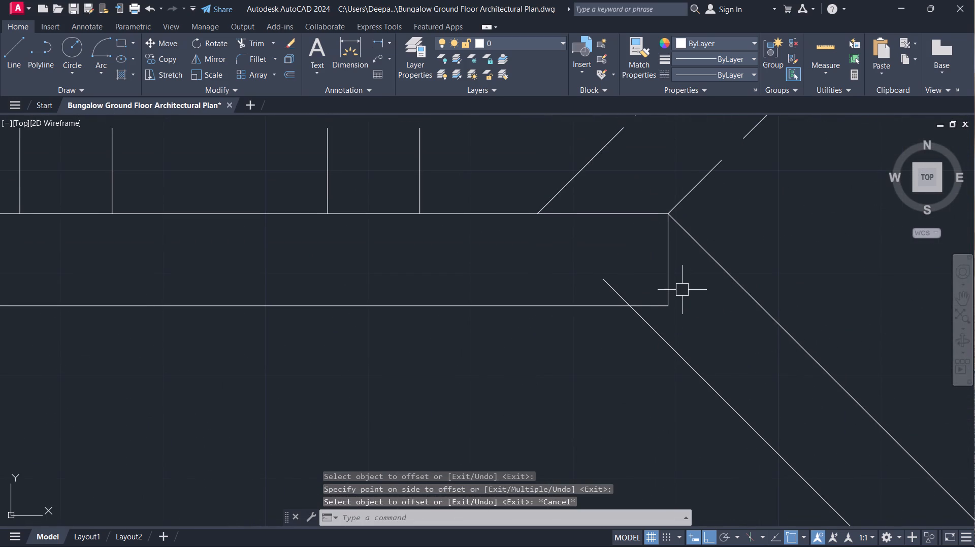
key(t)
key(r)
key(space)
drag(692, 323, 659, 307)
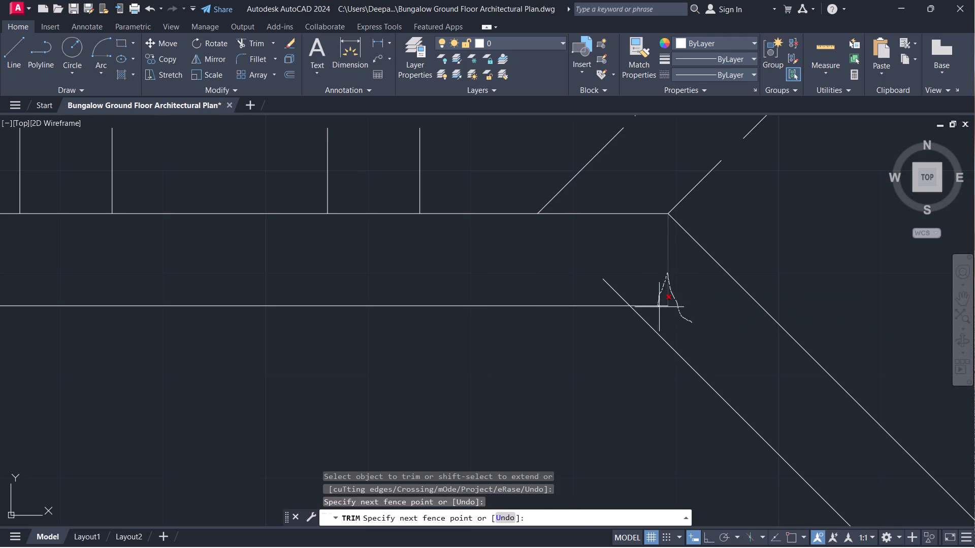
drag(659, 307, 598, 283)
key(Escape)
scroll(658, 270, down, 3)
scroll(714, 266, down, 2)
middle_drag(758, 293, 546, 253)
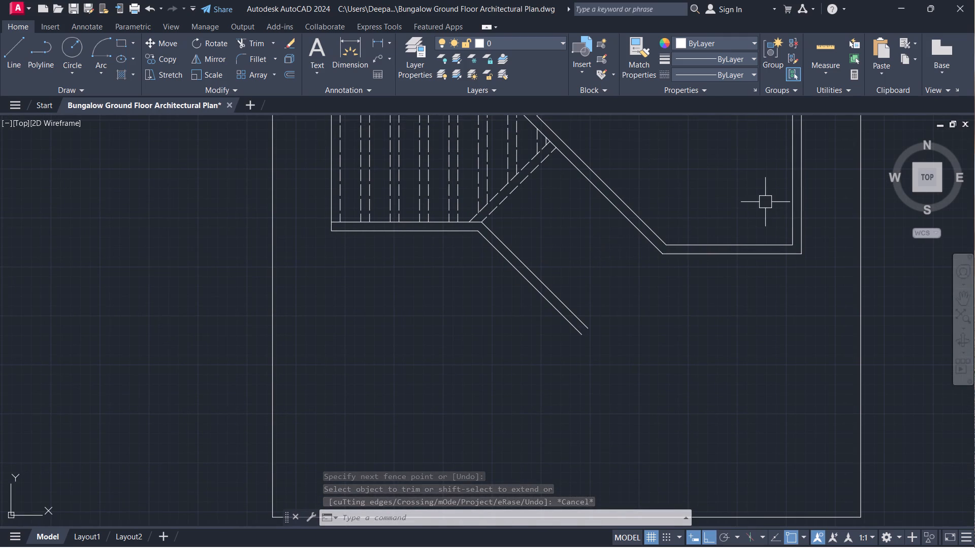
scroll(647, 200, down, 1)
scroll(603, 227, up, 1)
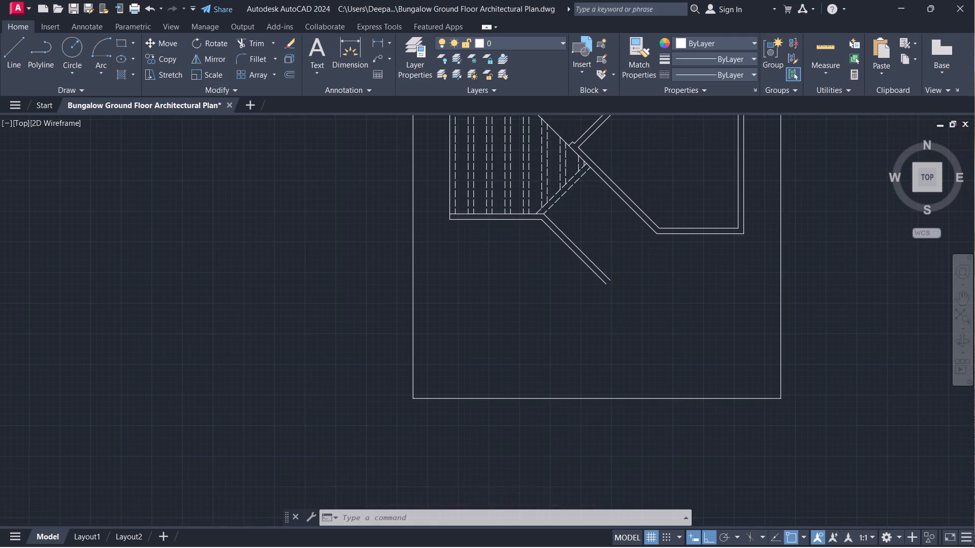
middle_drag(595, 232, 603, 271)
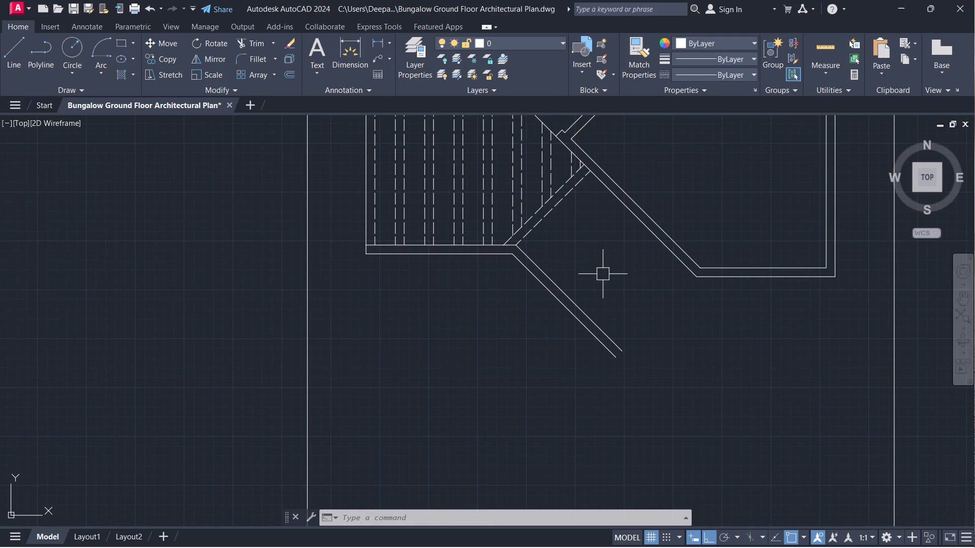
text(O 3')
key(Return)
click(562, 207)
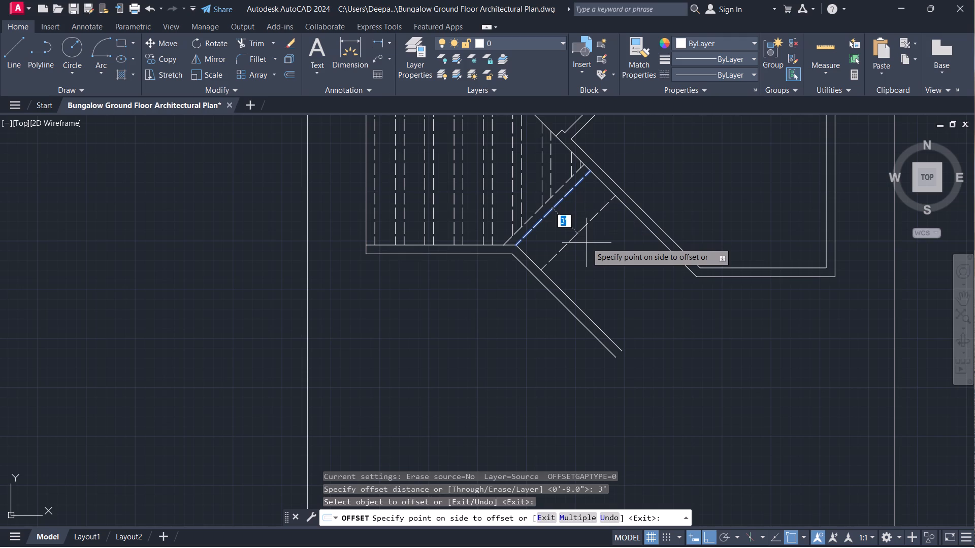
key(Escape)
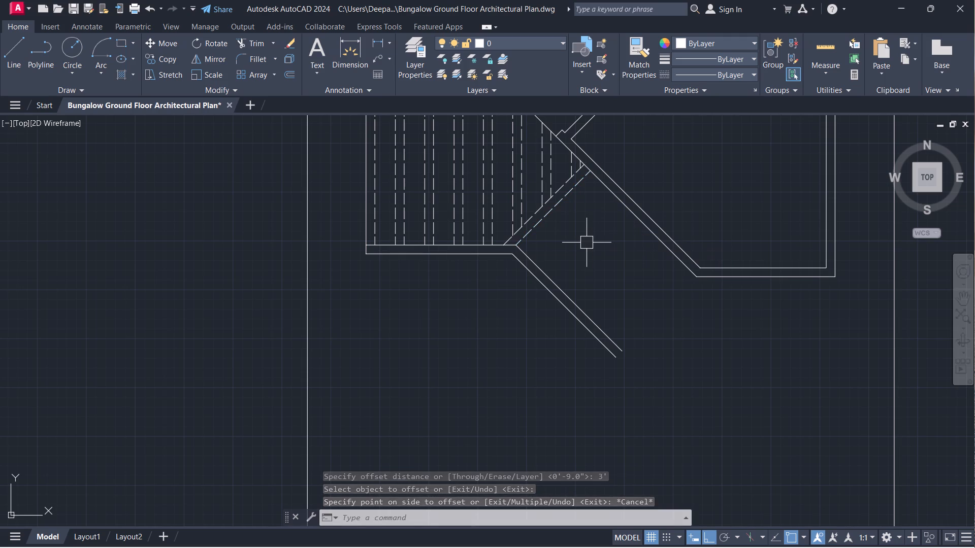
Offset the outer dashed diagonal 4' southeast, between the two parallel diagonal walls.
text(O)
key(space)
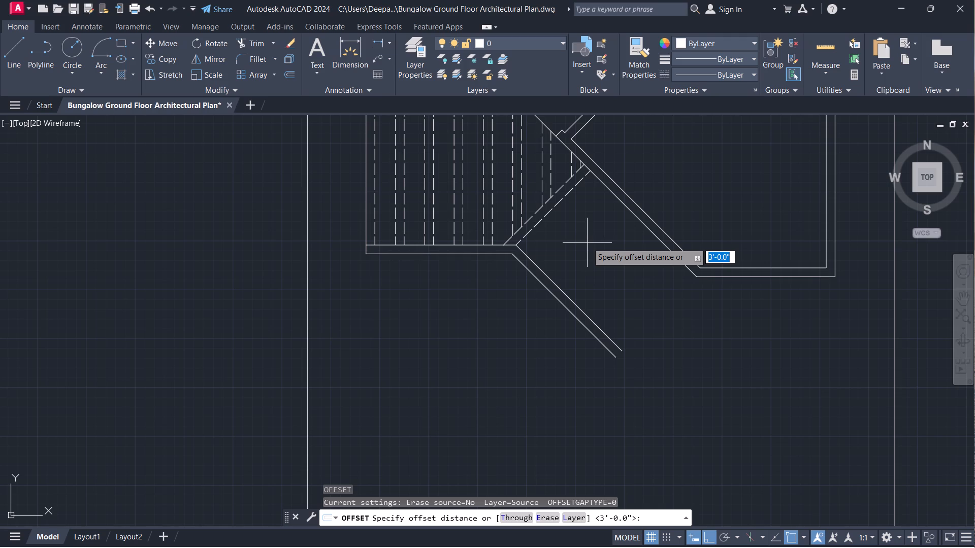
text(10)
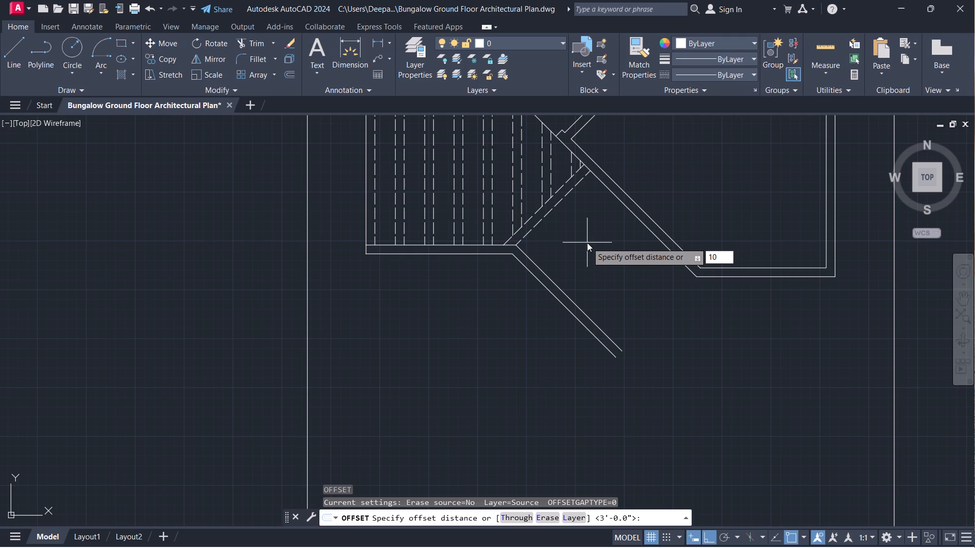
key(BackSpace)
key(BackSpace)
text(4')
key(Return)
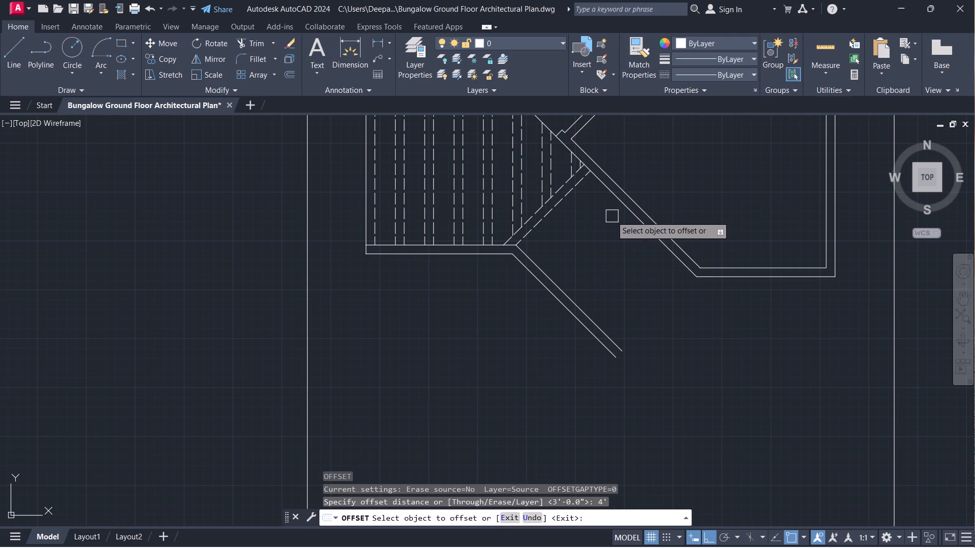
scroll(582, 204, up, 1)
click(564, 192)
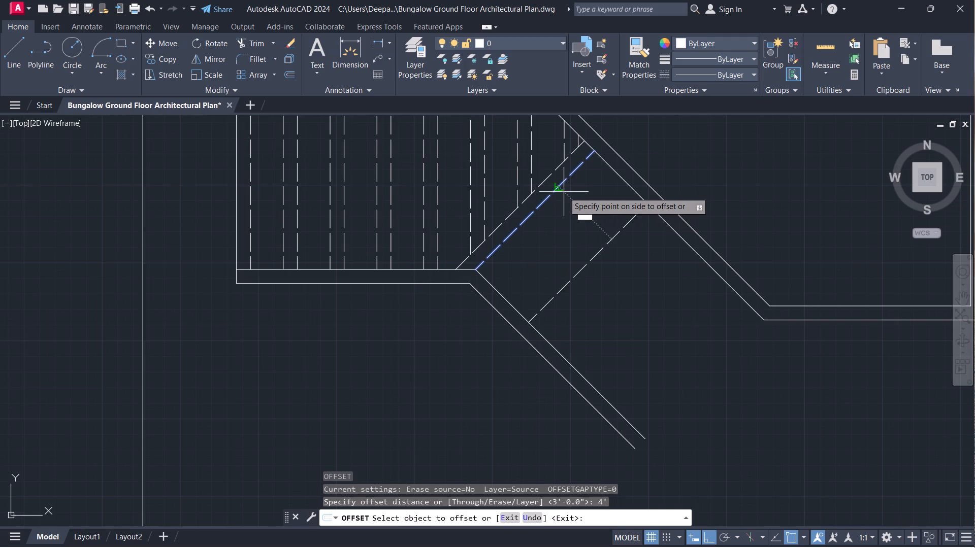
click(636, 265)
right_click(633, 300)
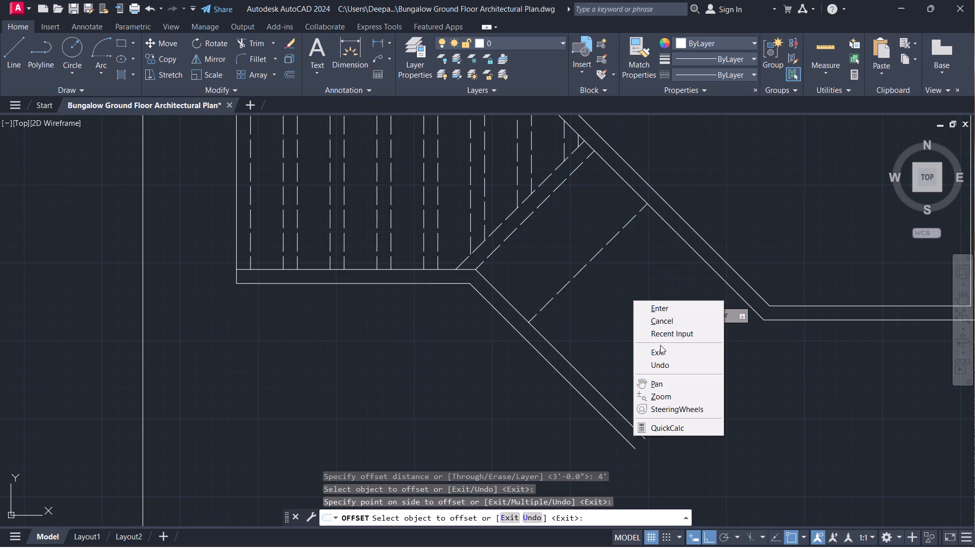
click(676, 321)
Change the linetype of the new 4' offset diagonal to ByLayer.
click(641, 304)
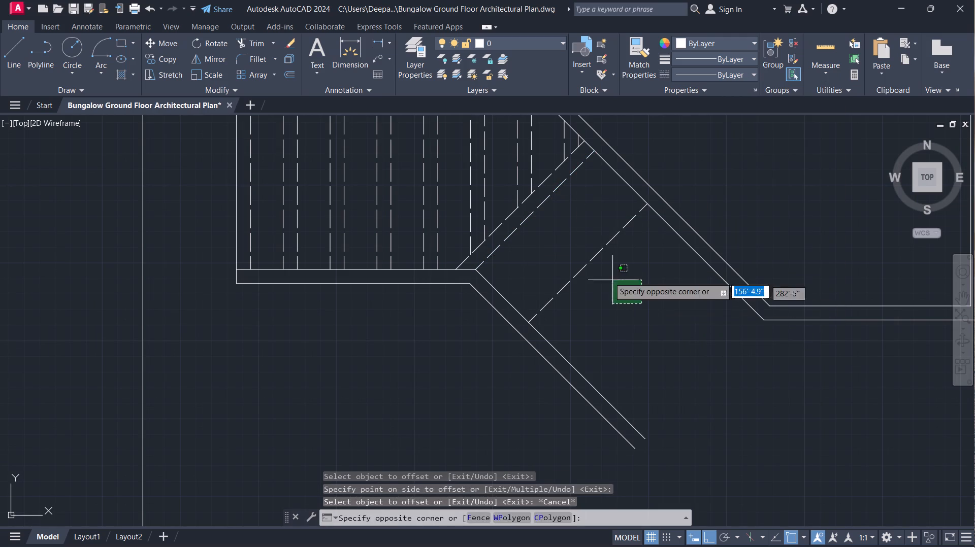
click(575, 257)
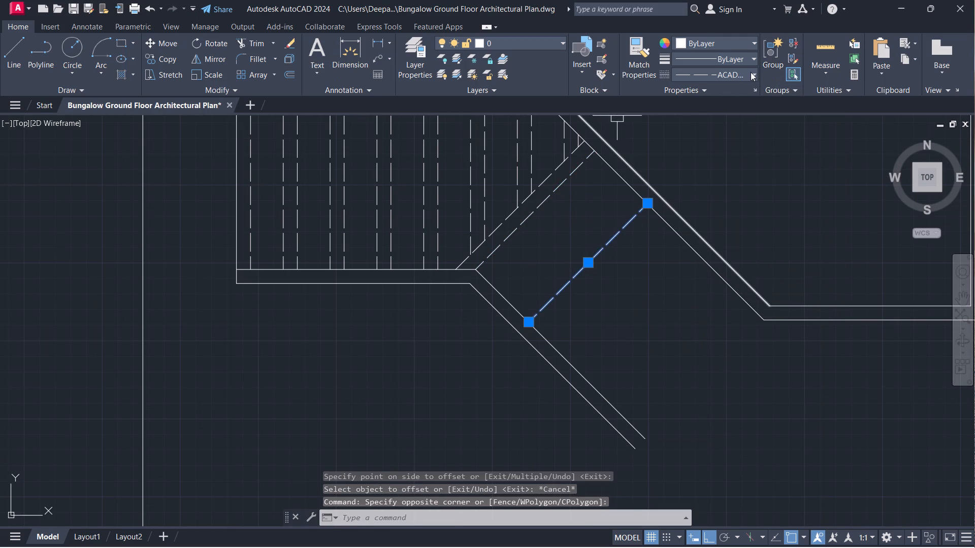
click(740, 72)
click(744, 92)
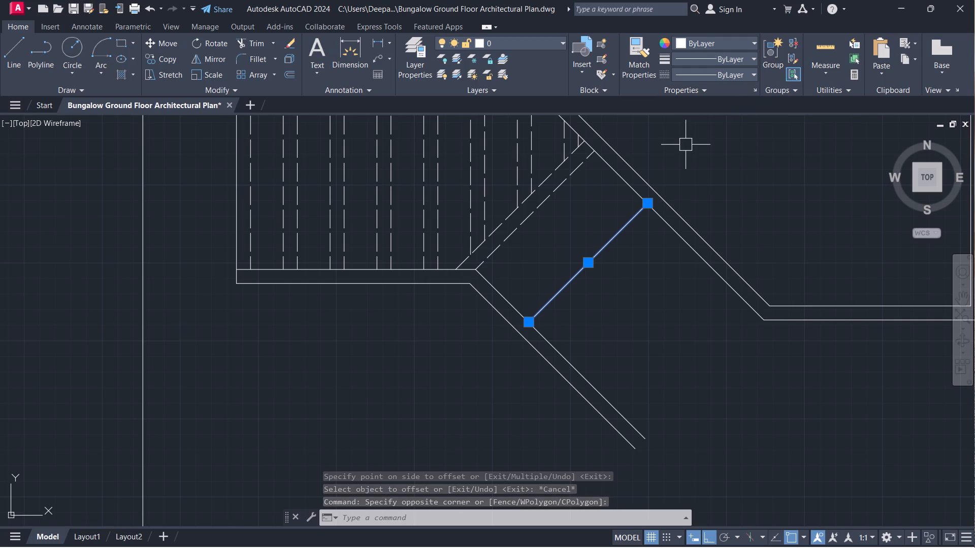
key(Escape)
Offset the solid diagonal stair line 10" southeast six times in succession, each time from the newest line, to form treads.
text(O 10)
key(Return)
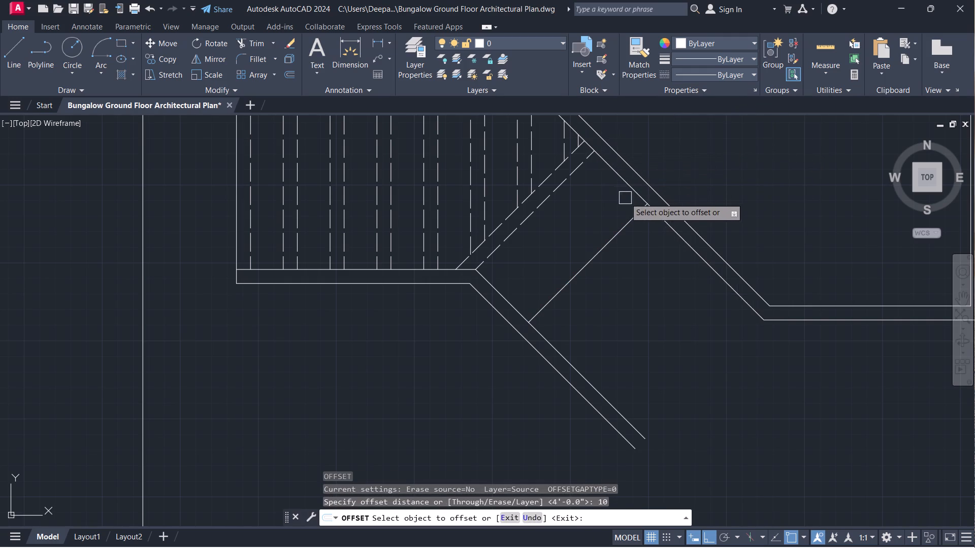
click(595, 249)
click(603, 263)
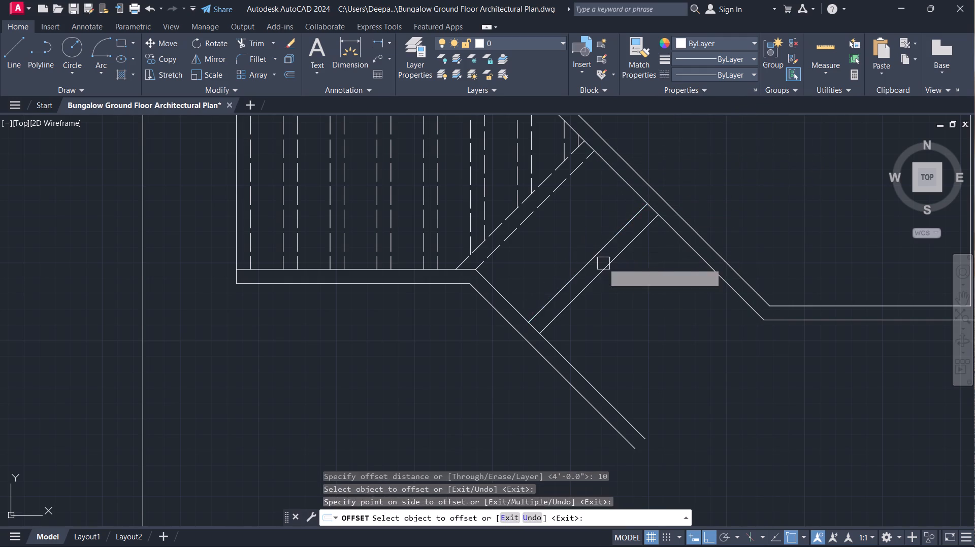
click(600, 275)
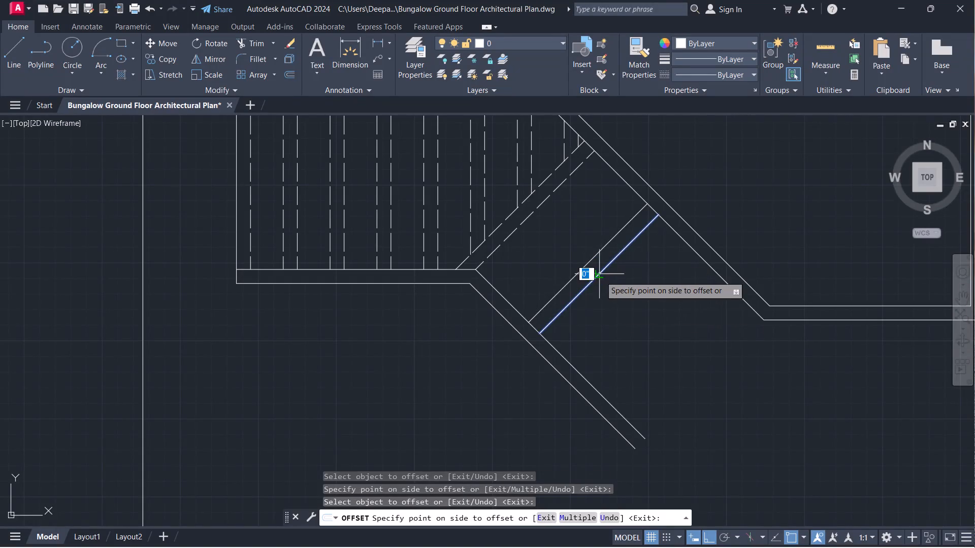
click(618, 306)
click(604, 286)
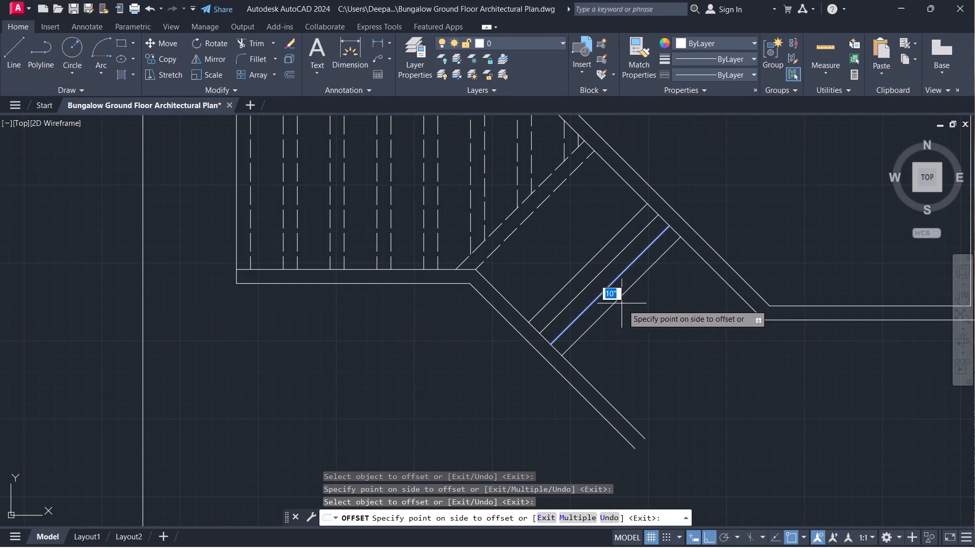
click(635, 318)
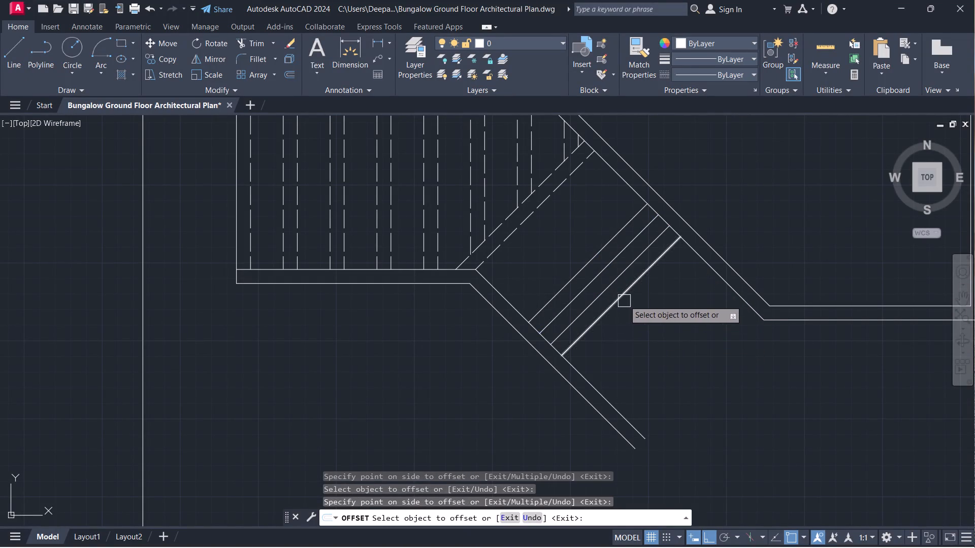
click(624, 300)
click(649, 338)
click(633, 312)
click(646, 332)
click(644, 324)
click(658, 358)
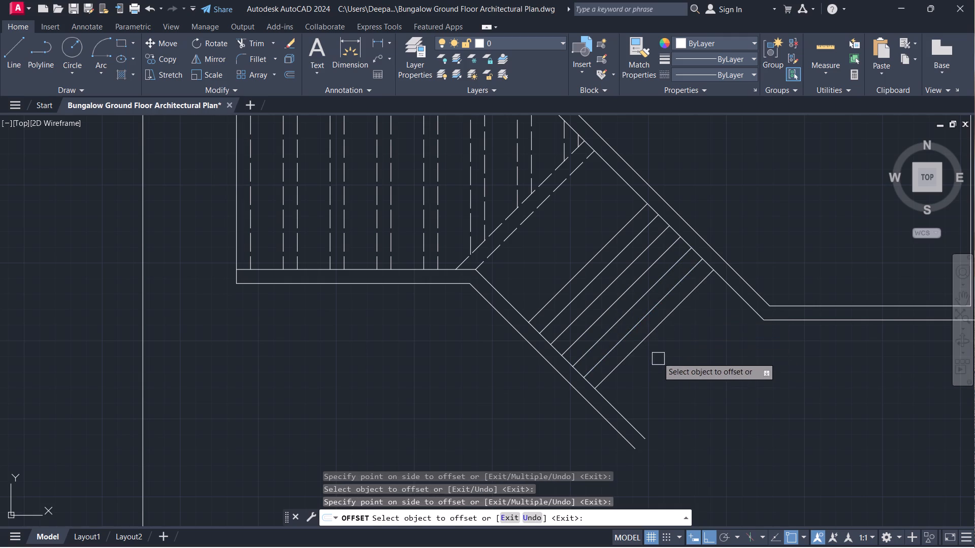
Offset four more treads at 10" spacing southeast, continuing from the newest line toward the corner of the northeastern wall.
click(650, 340)
click(669, 371)
click(654, 356)
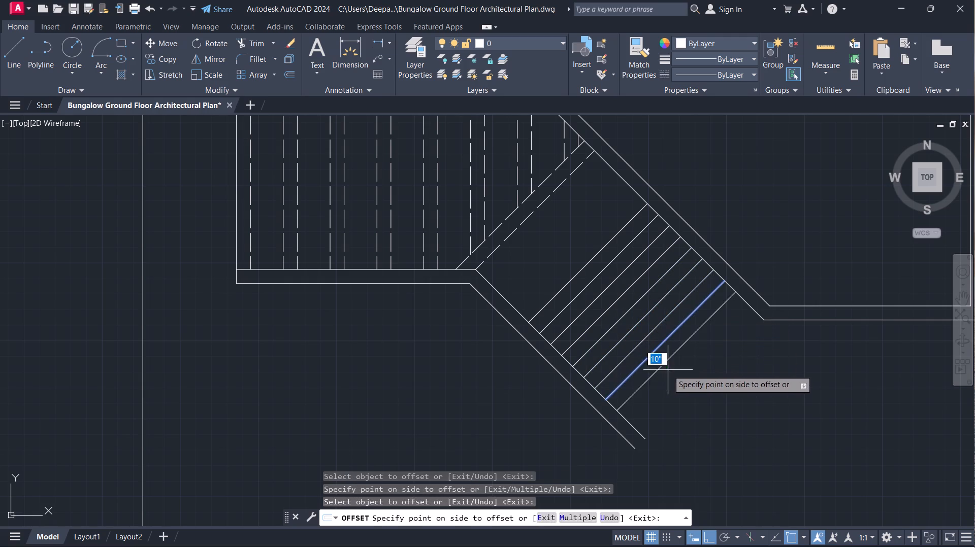
click(668, 370)
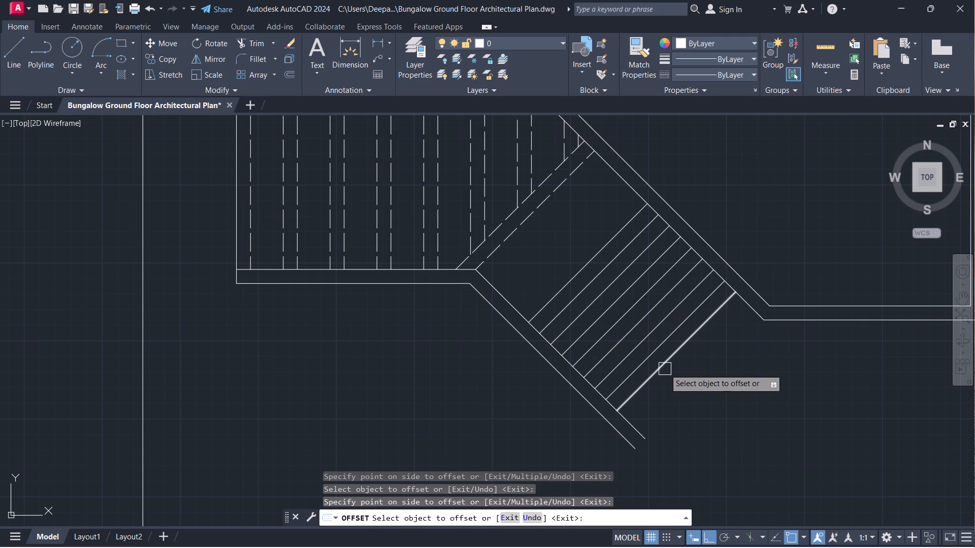
click(665, 369)
click(678, 380)
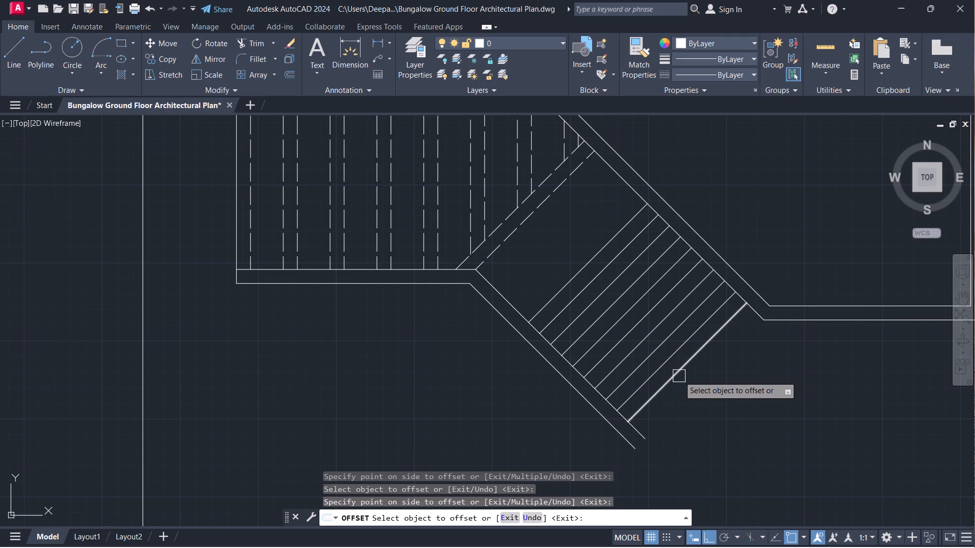
click(679, 376)
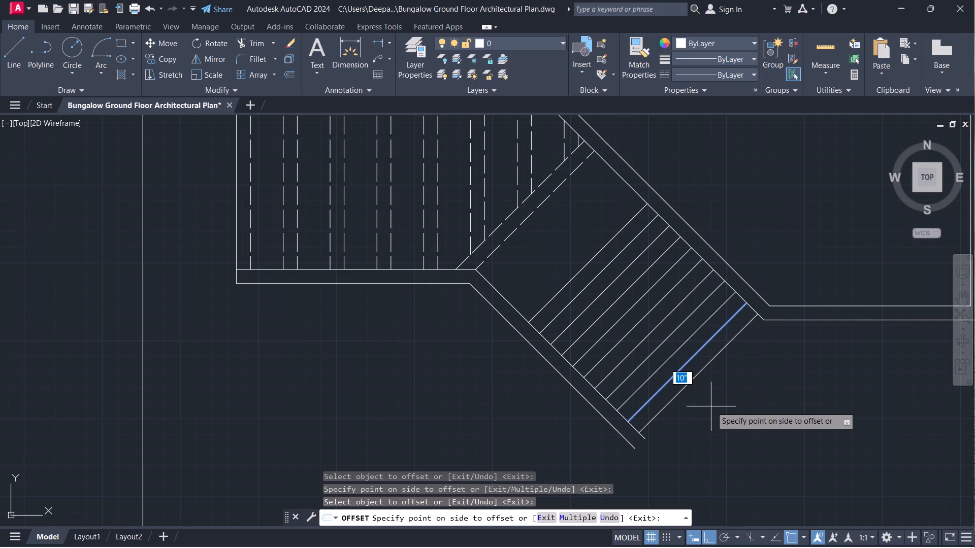
click(711, 406)
key(Escape)
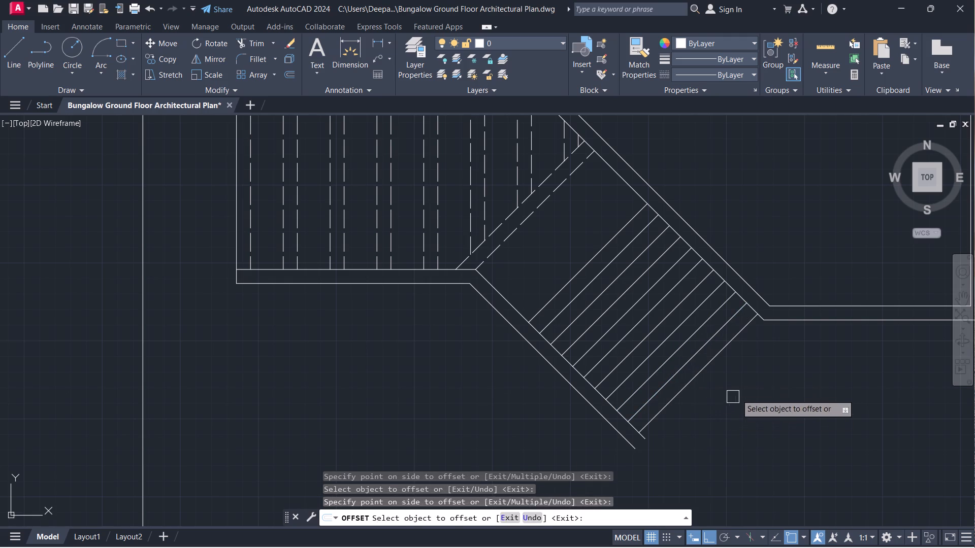
Draw a short line joining the southeastern endpoints of the two southwestern diagonal wall lines to close the wall end.
scroll(727, 374, up, 1)
middle_drag(727, 374, 812, 242)
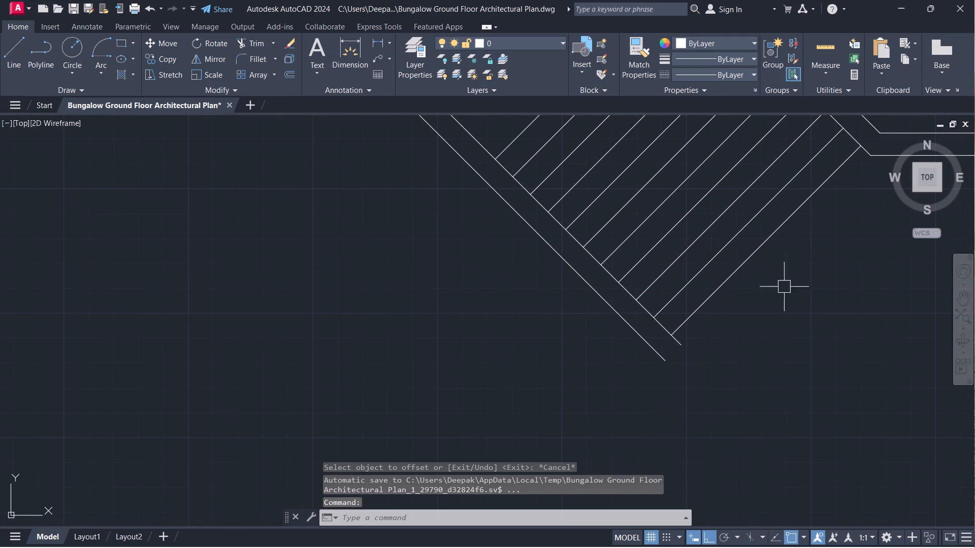
key(e)
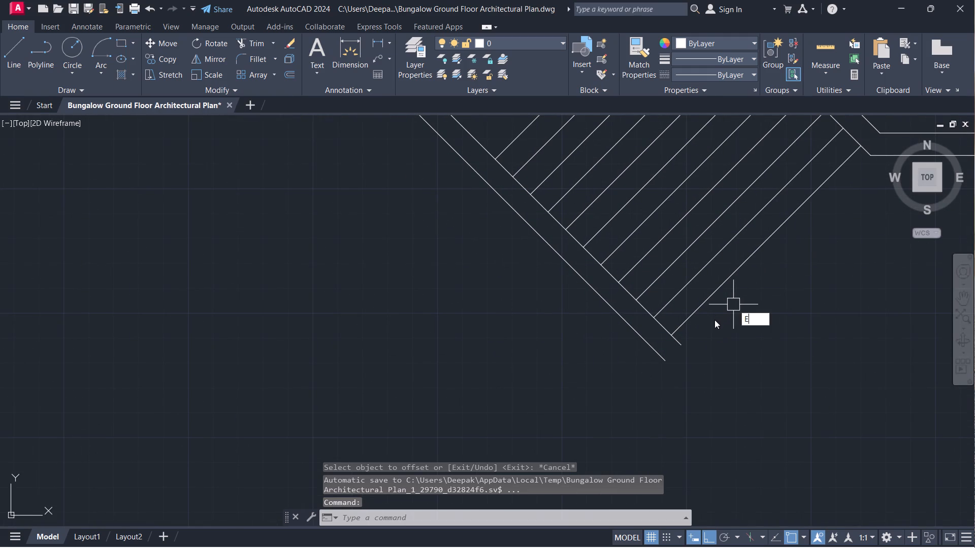
key(Escape)
text(L)
key(space)
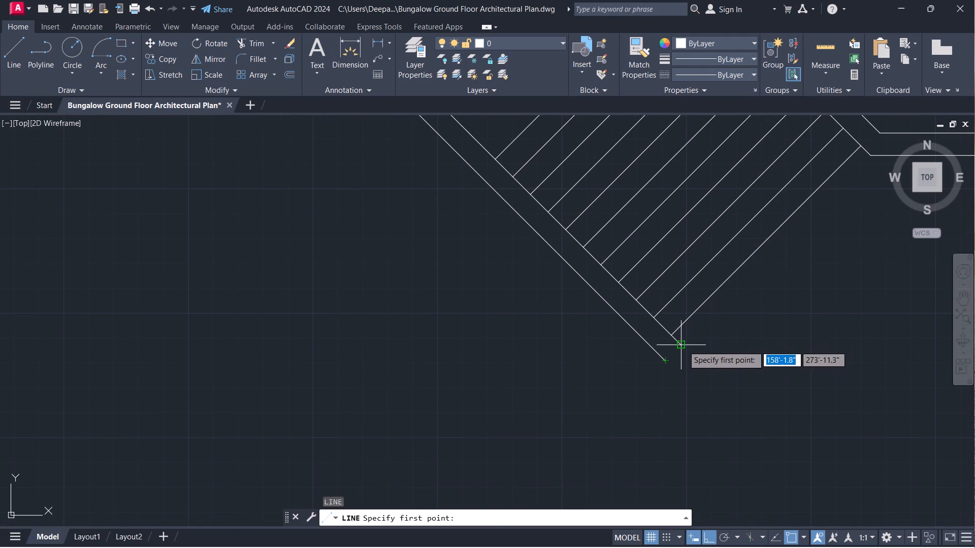
click(683, 346)
click(666, 360)
key(Escape)
scroll(711, 298, down, 1)
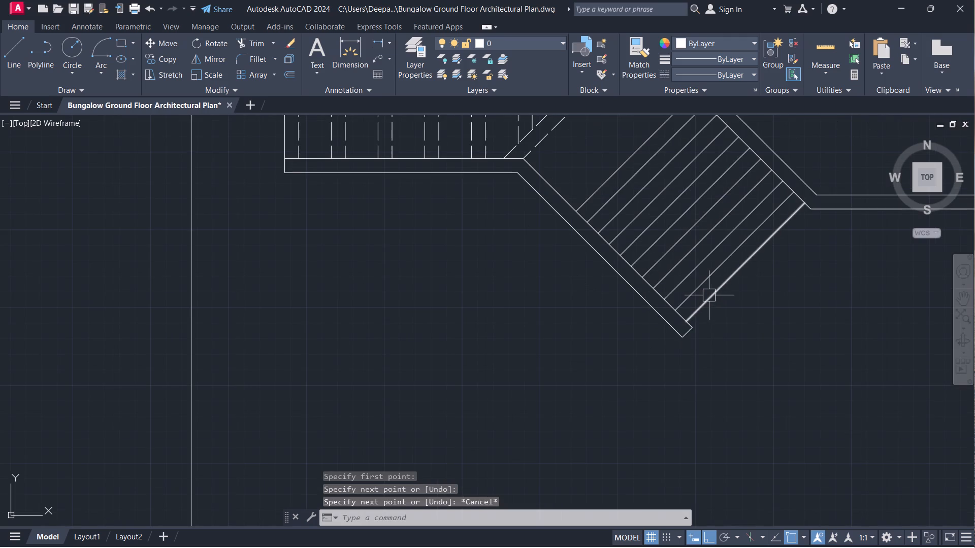
Draw a stair direction line from the midpoint of the southeasternmost tread to the midpoint of the third tread from the northwest.
text(L)
key(space)
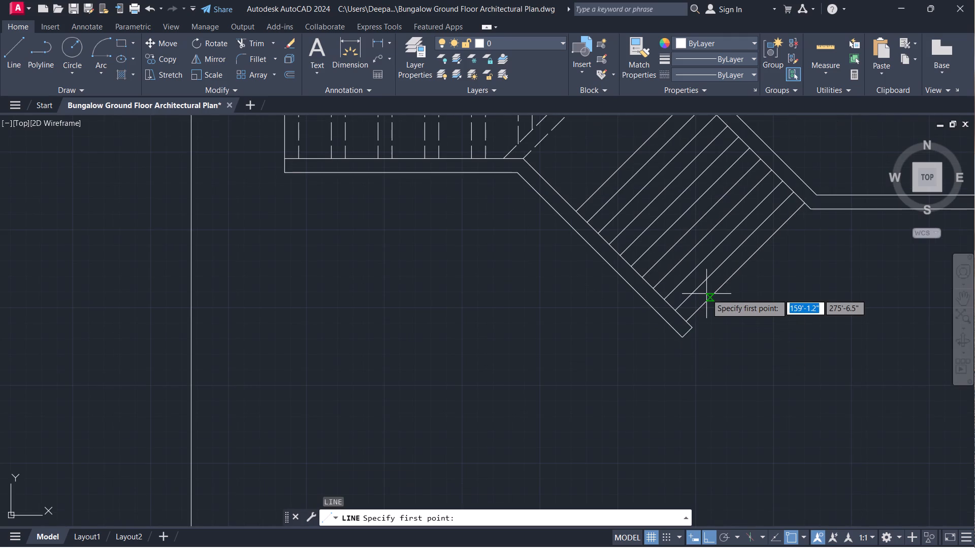
middle_drag(706, 294, 675, 405)
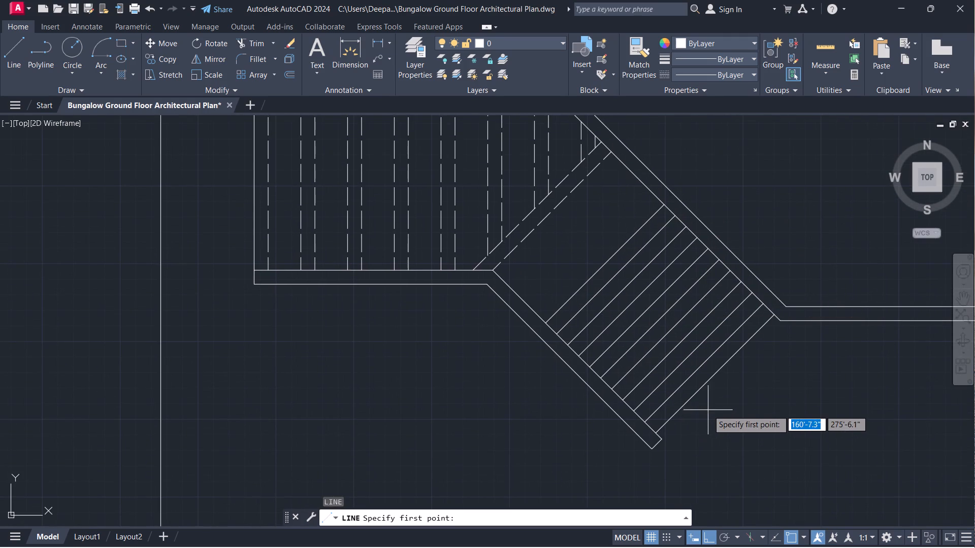
click(715, 374)
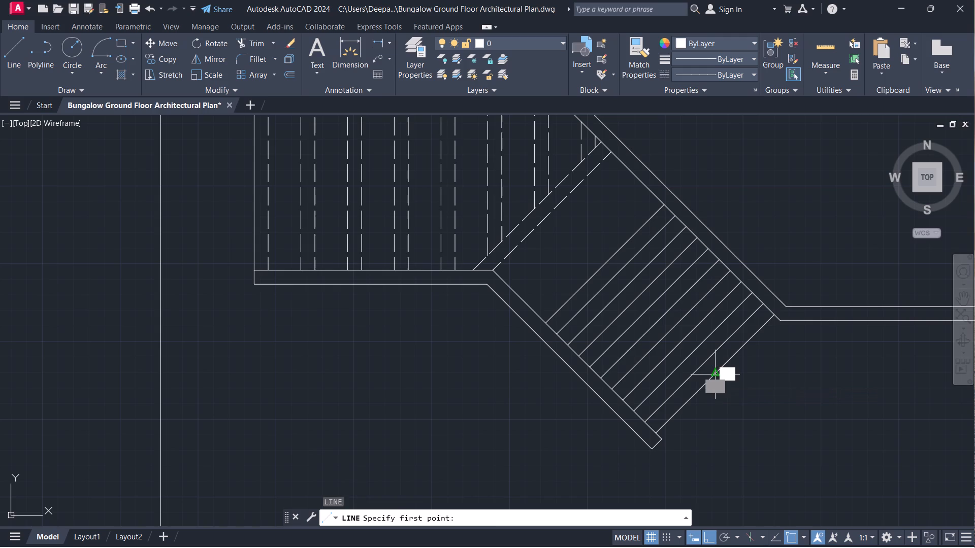
click(627, 289)
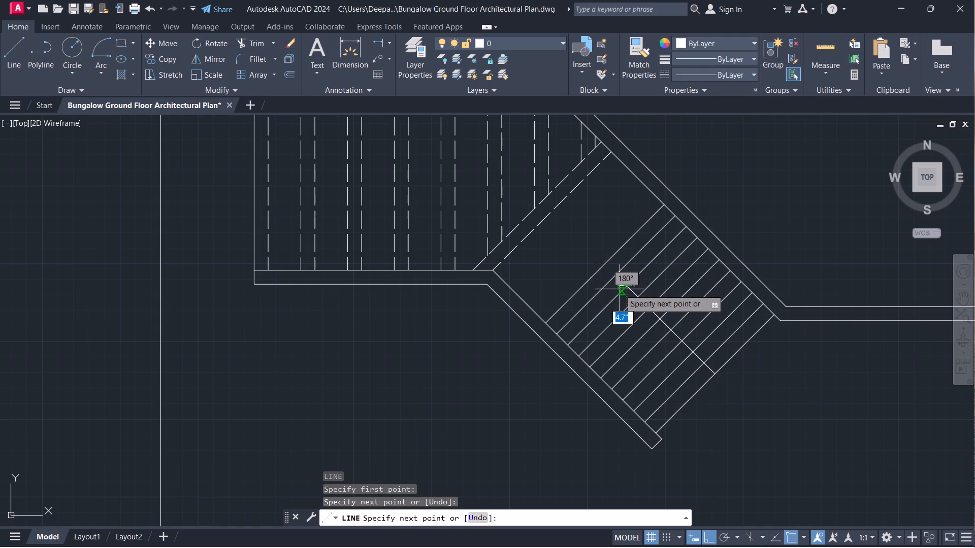
key(Escape)
Draw a 3-sided inscribed polygon of about 3" radius centred on the direction line's northwest end, with one corner aimed northwest and Ortho off.
scroll(620, 293, up, 1)
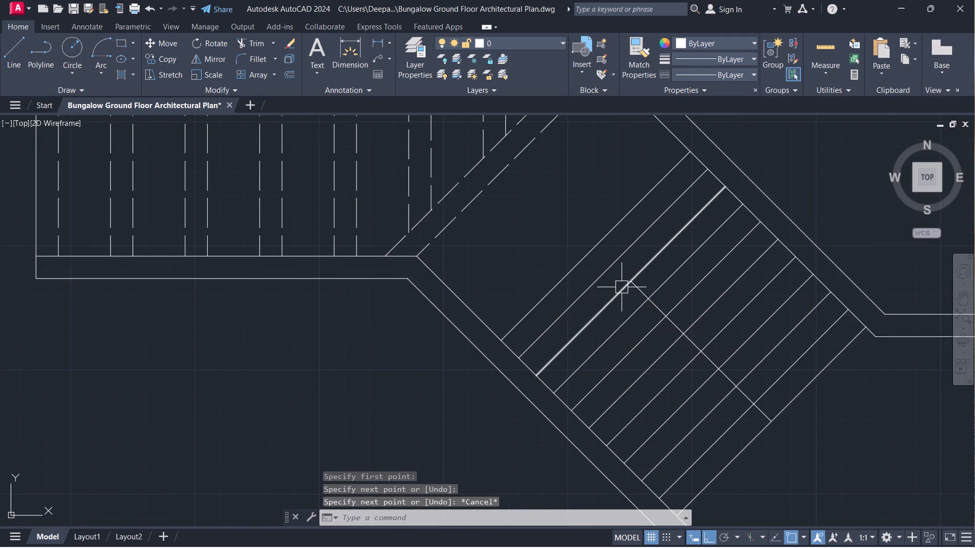
text(POL)
key(space)
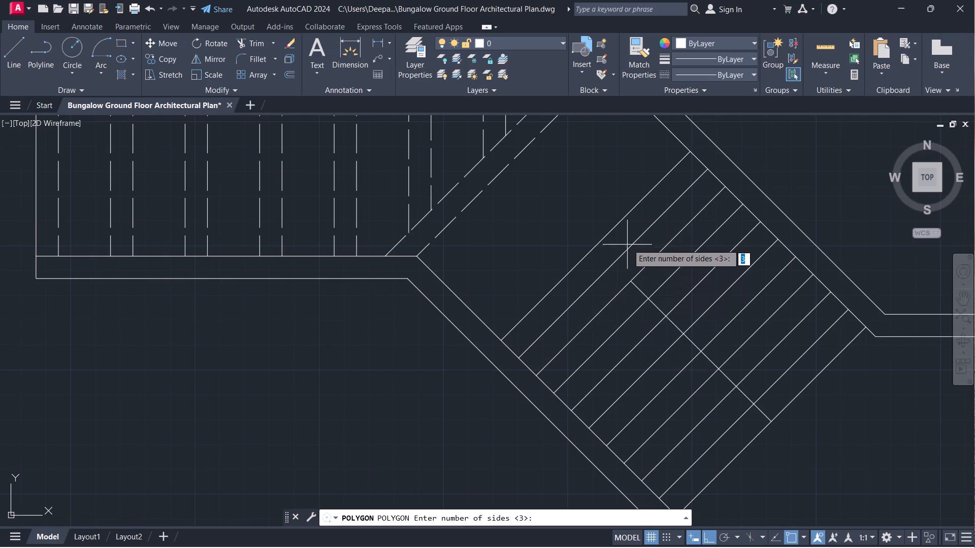
scroll(634, 279, up, 1)
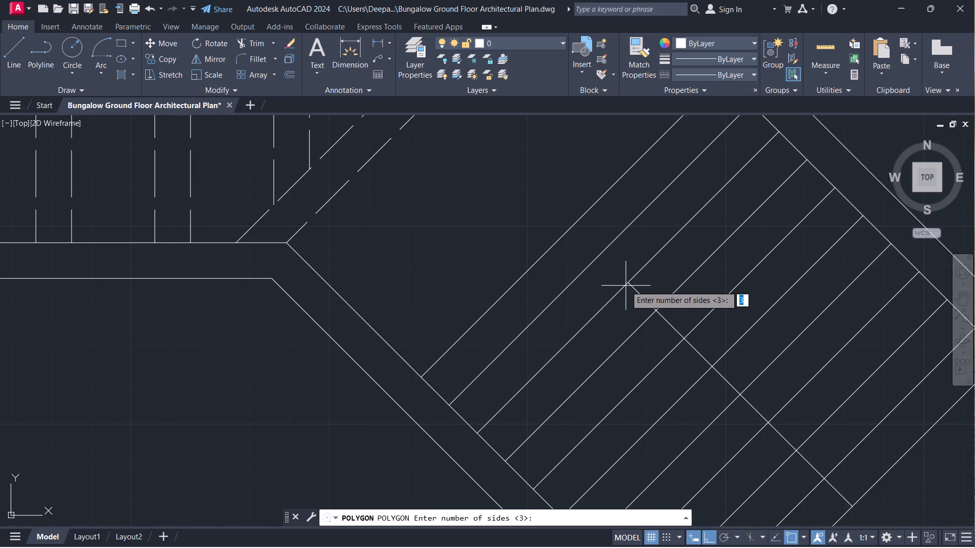
key(space)
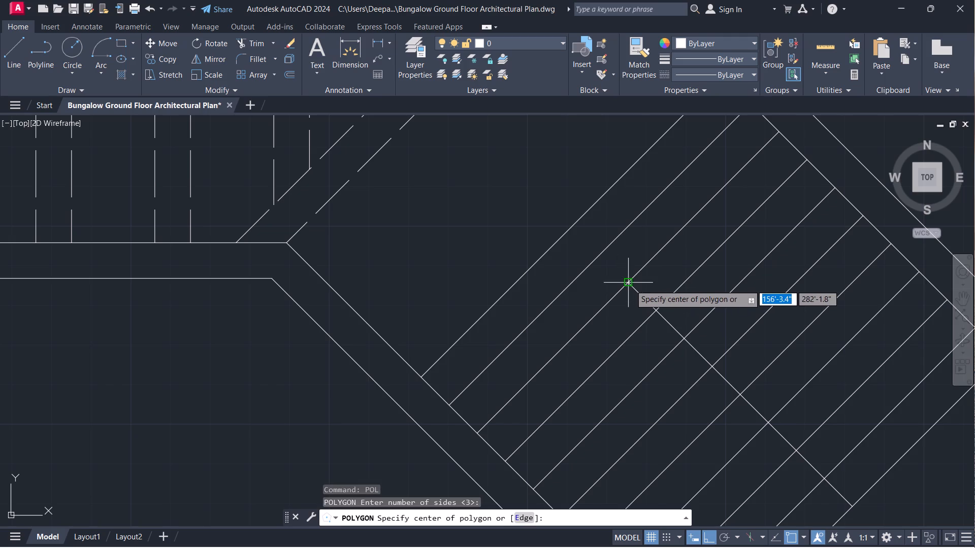
click(630, 285)
drag(658, 313, 631, 285)
scroll(603, 261, up, 2)
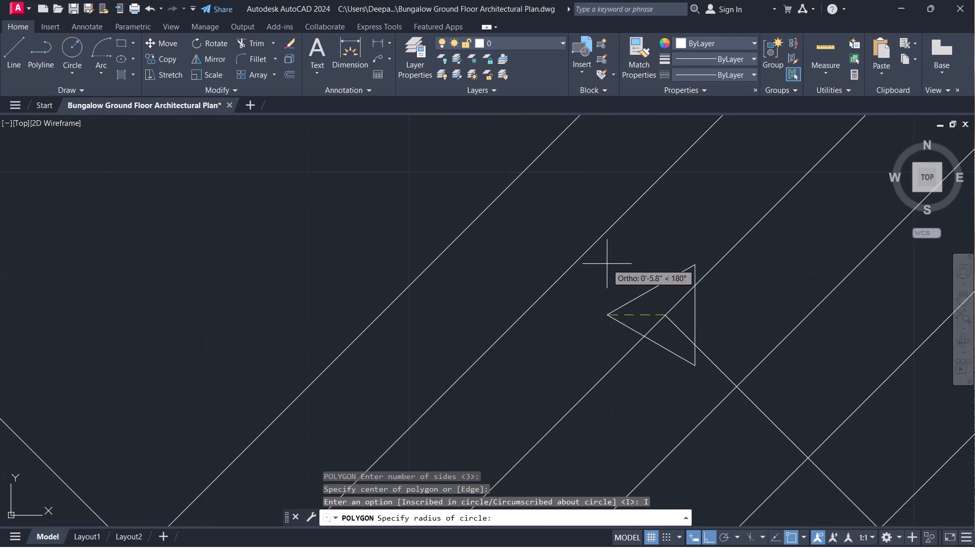
key(F8)
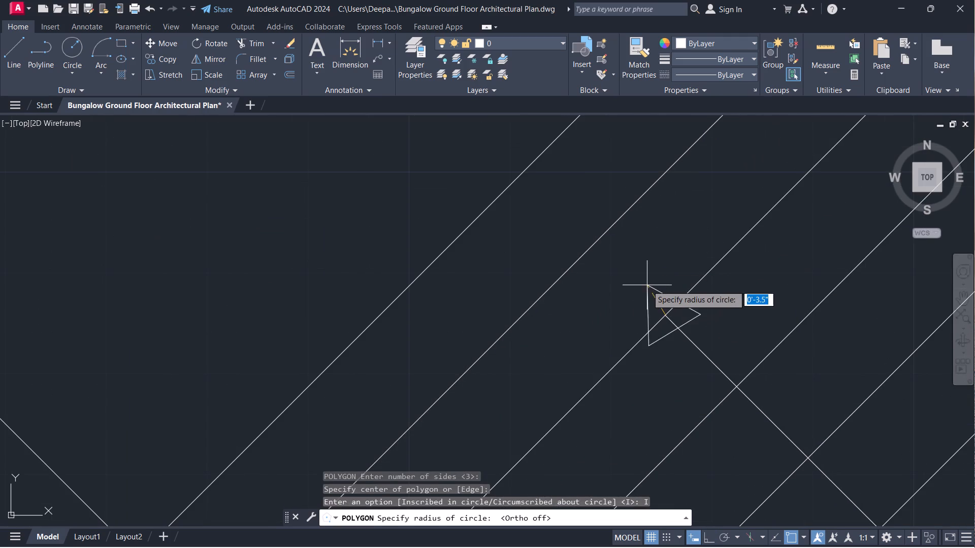
scroll(643, 290, up, 1)
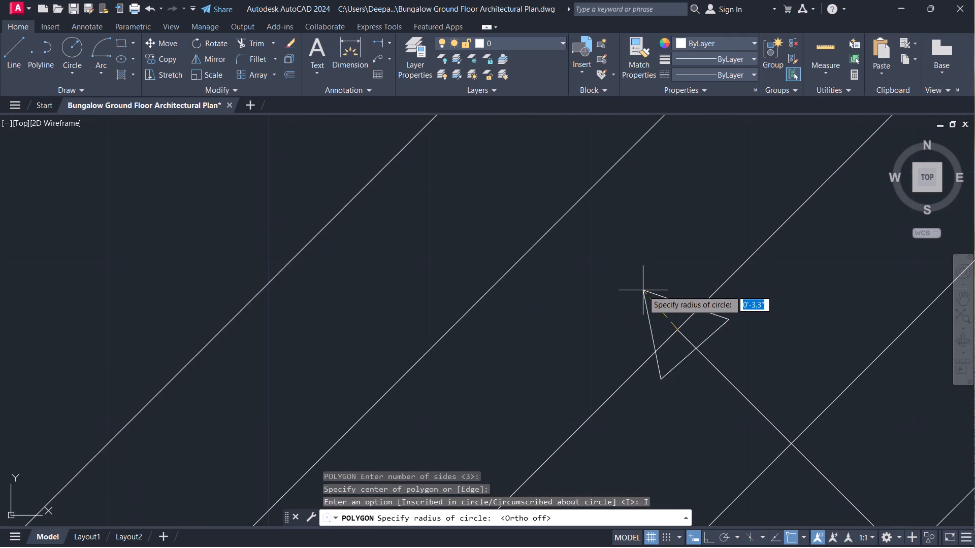
click(640, 296)
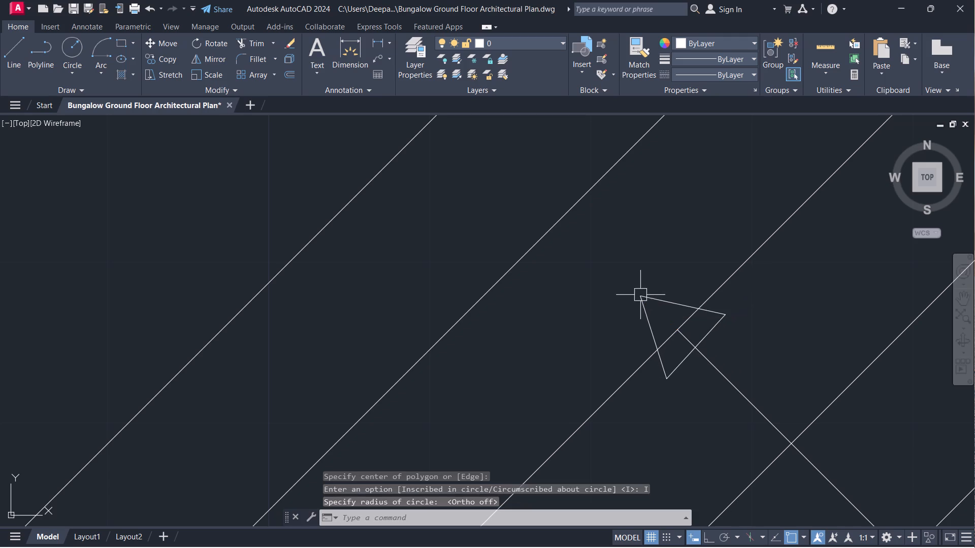
key(Escape)
Trim the portions of the tread and direction line that lie inside the triangular arrowhead.
scroll(691, 330, up, 3)
middle_drag(691, 330, 709, 325)
scroll(709, 325, down, 1)
text(TR)
key(space)
drag(711, 324, 680, 311)
key(Escape)
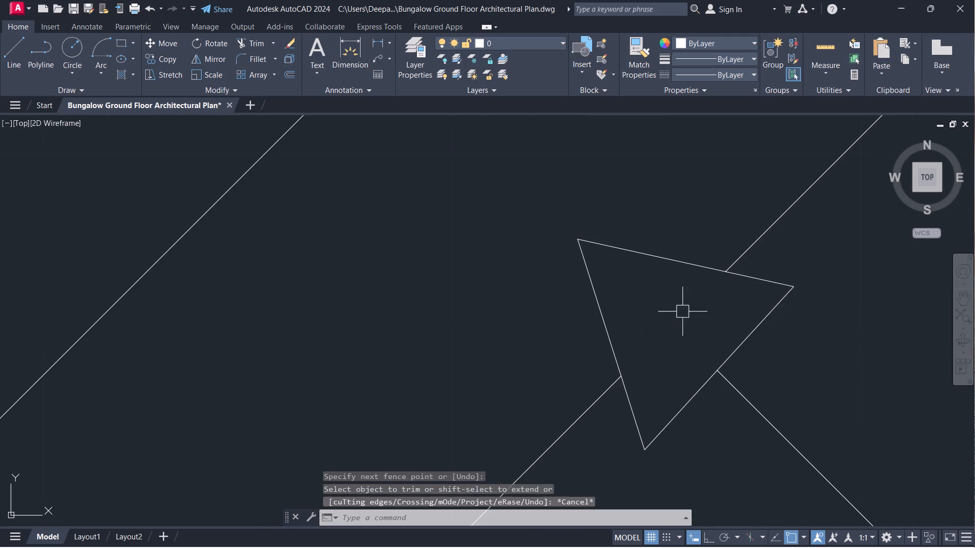
Fill the triangular arrowhead with a solid hatch.
scroll(683, 323, down, 4)
scroll(684, 323, up, 2)
text(H)
key(space)
click(684, 323)
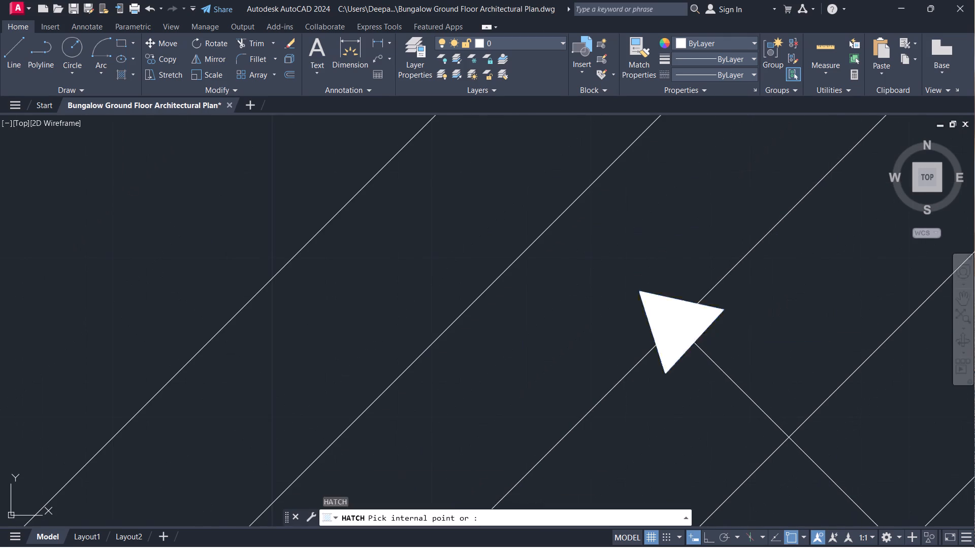
key(Escape)
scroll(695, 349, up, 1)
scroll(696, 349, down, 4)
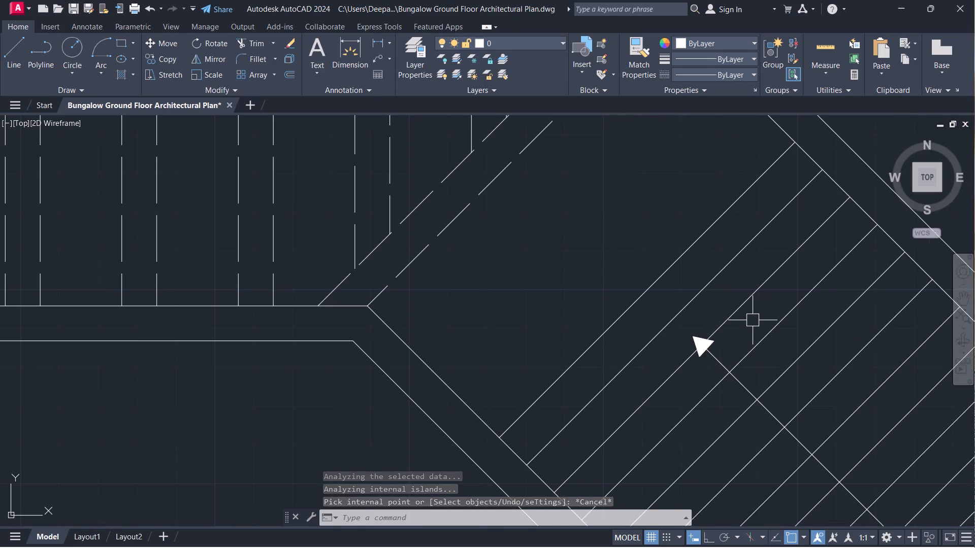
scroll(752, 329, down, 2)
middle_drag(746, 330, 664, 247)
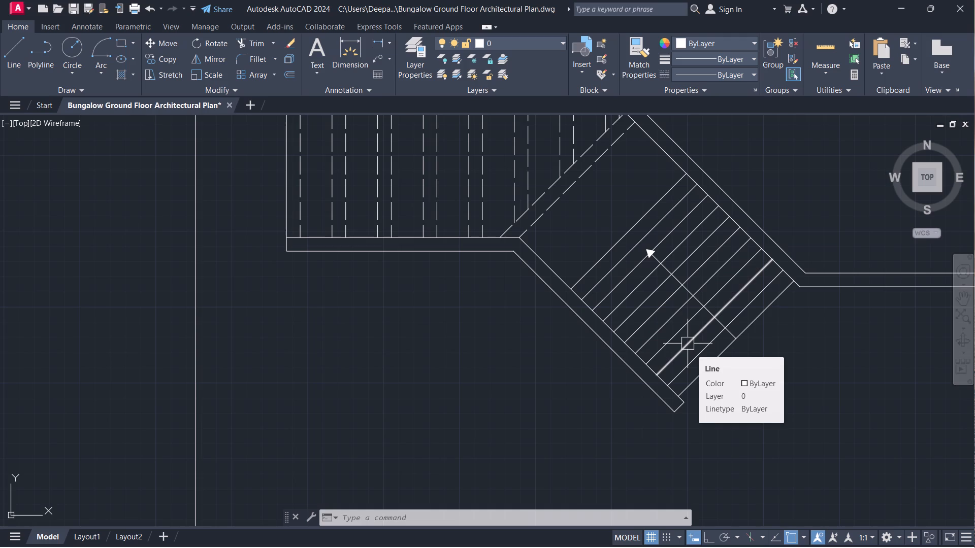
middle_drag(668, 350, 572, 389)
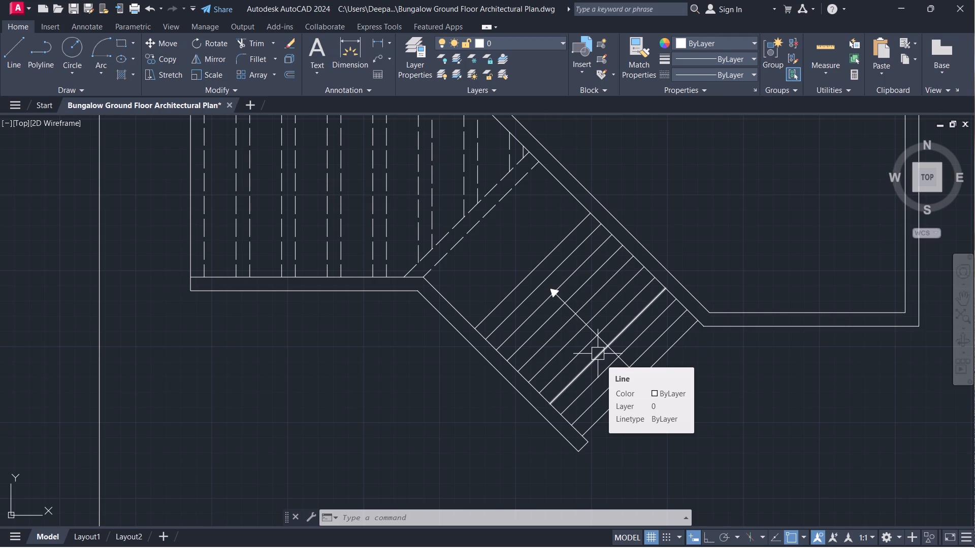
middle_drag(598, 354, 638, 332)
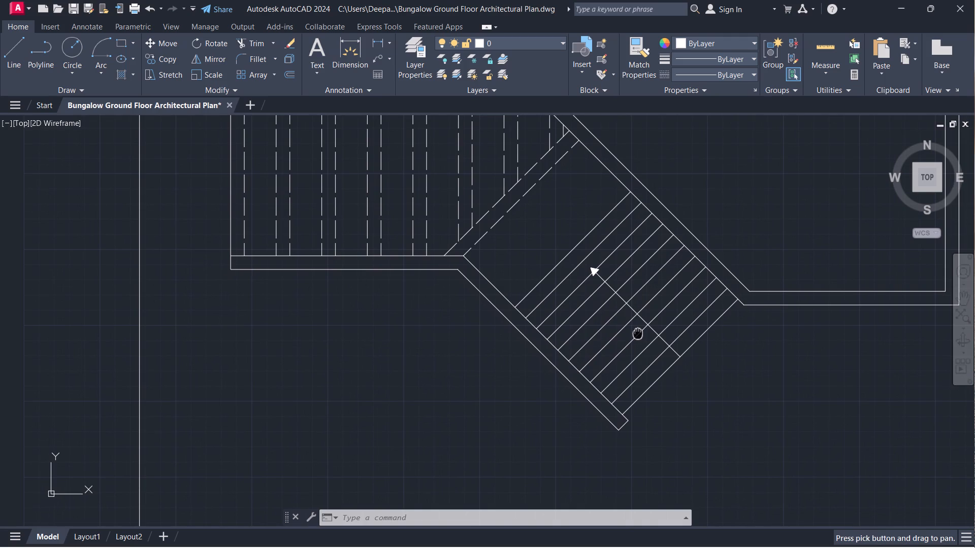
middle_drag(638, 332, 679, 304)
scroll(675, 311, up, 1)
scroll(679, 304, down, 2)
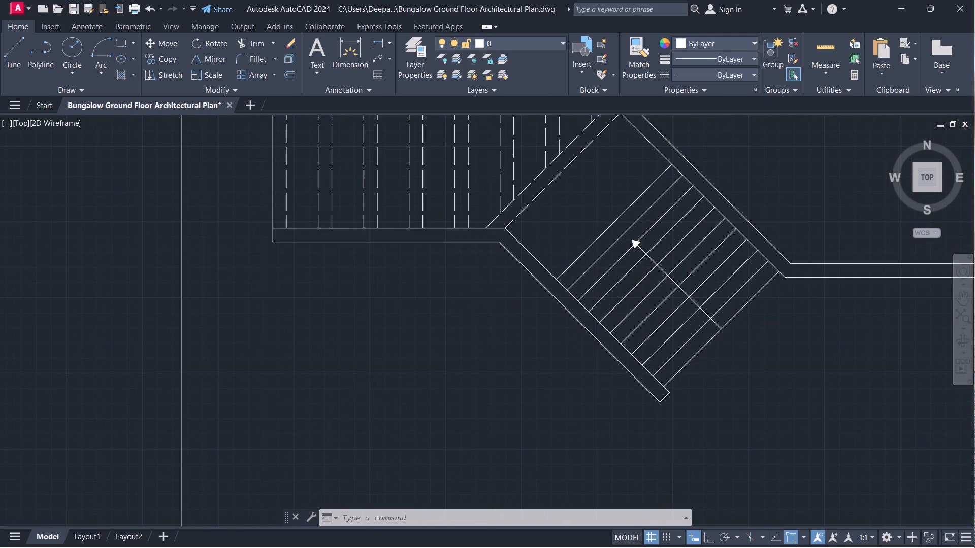
Draw a line from the stair wall's southernmost corner 3' south and then 6' west, with Ortho on.
scroll(679, 304, down, 1)
middle_drag(614, 348, 625, 311)
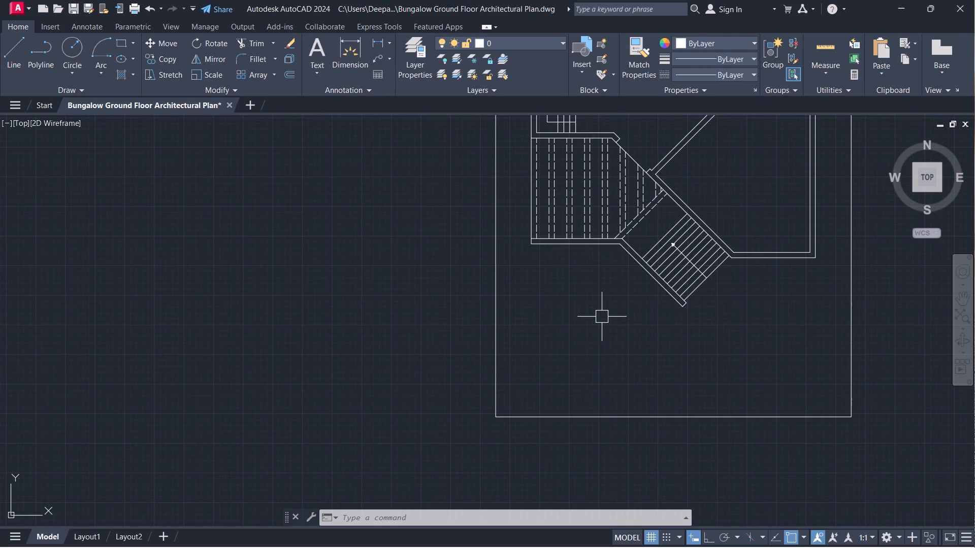
key(l)
key(space)
scroll(645, 317, up, 2)
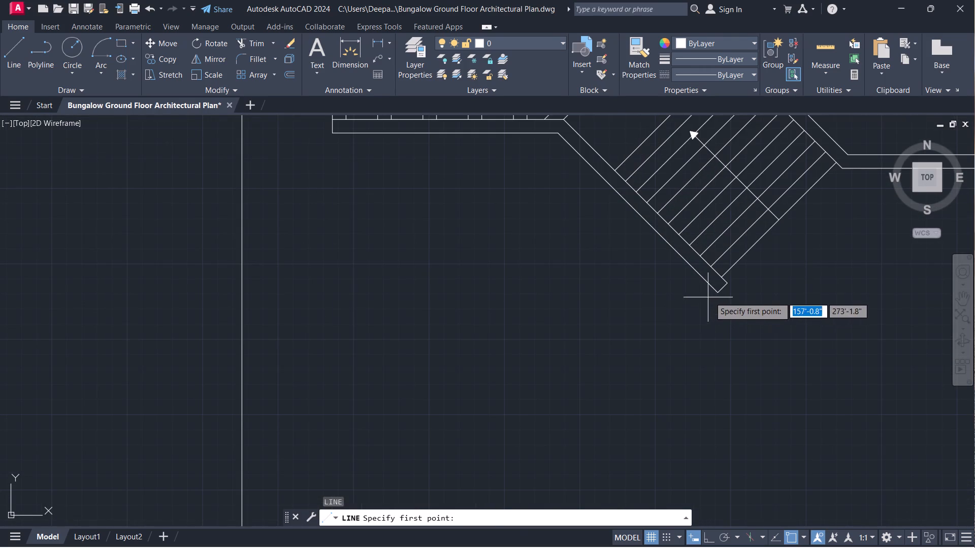
click(719, 295)
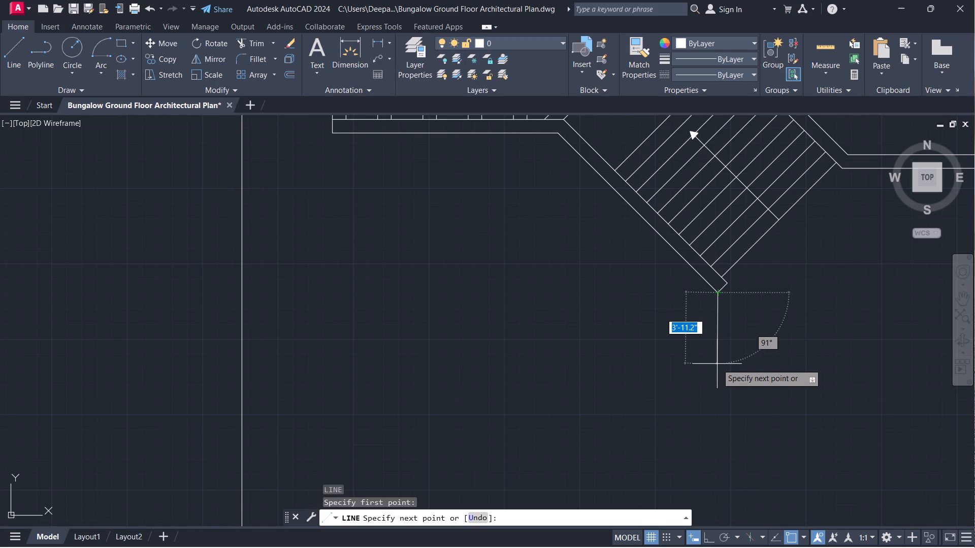
key(F8)
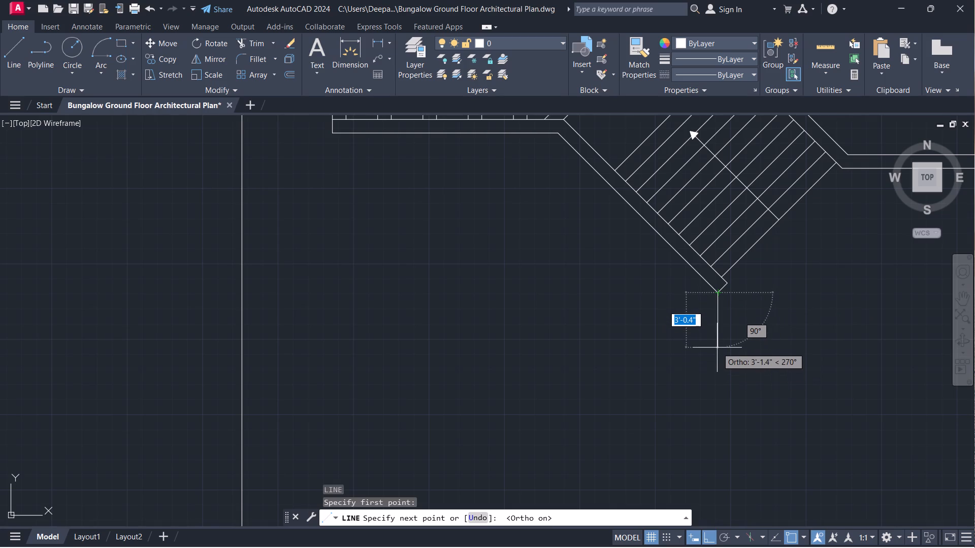
key(4)
key(BackSpace)
key(3)
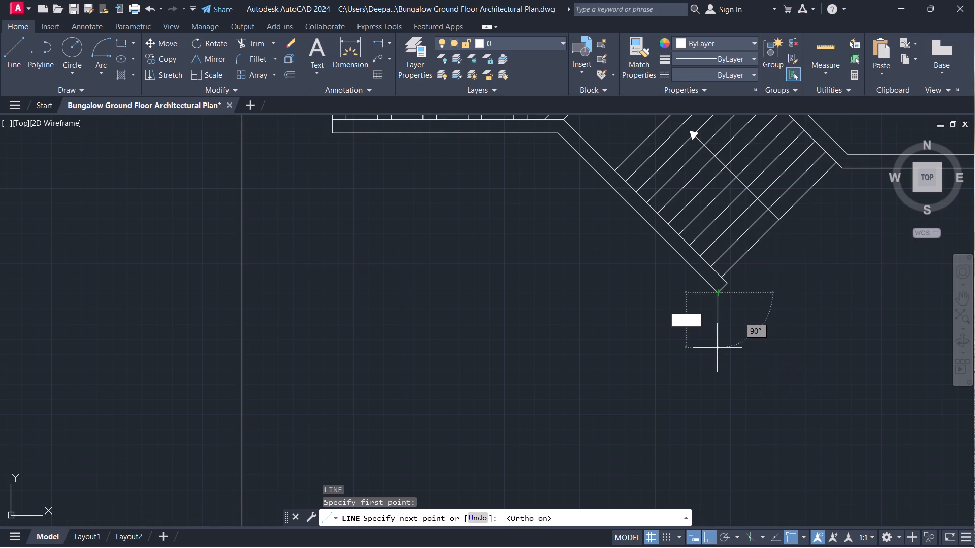
key(apostrophe)
key(Return)
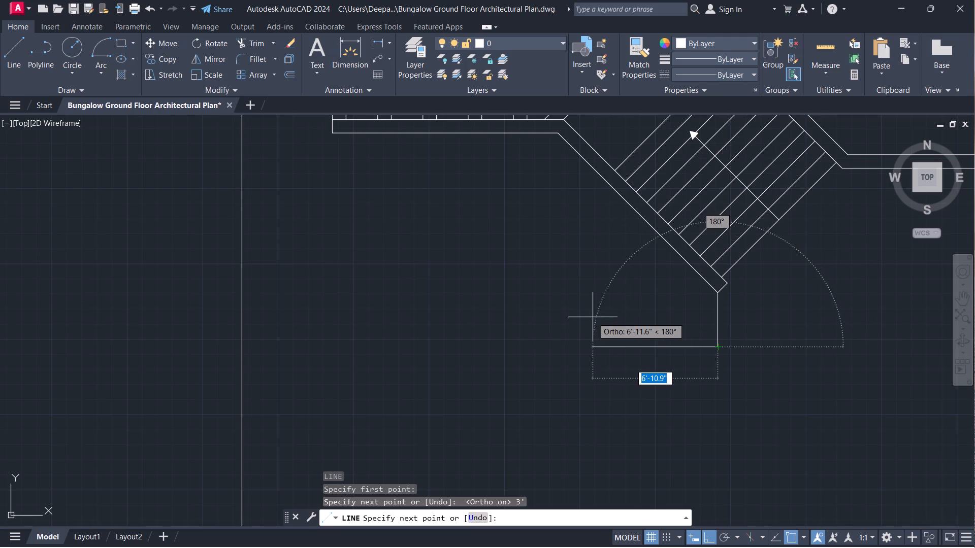
key(6)
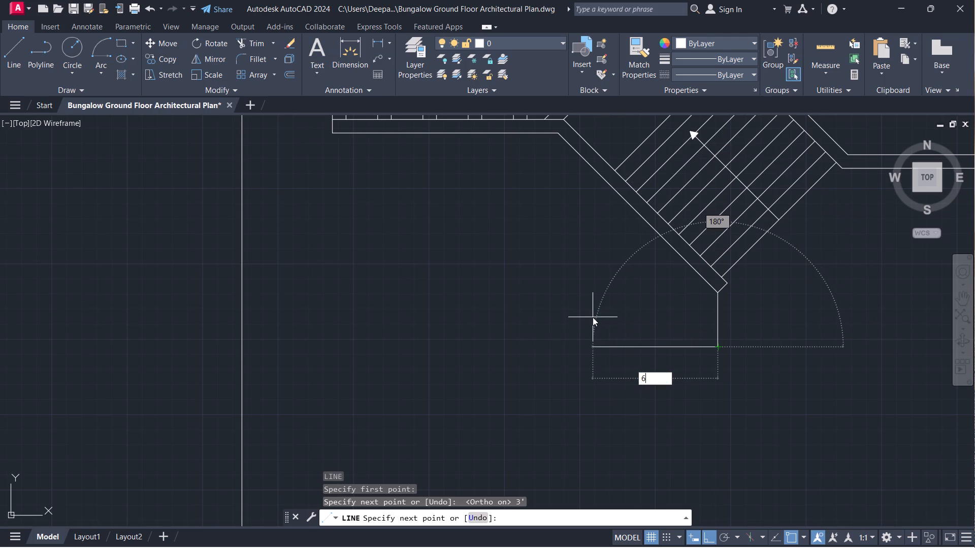
key(apostrophe)
key(Return)
key(Escape)
Stretch the west end of the new horizontal line a further 3' west.
scroll(593, 317, up, 1)
scroll(736, 330, down, 3)
middle_drag(703, 313, 663, 289)
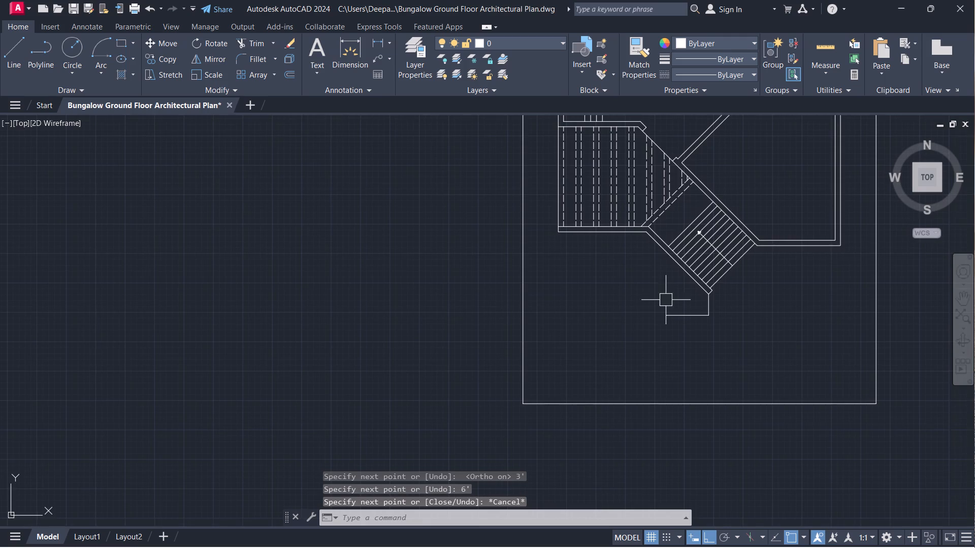
scroll(666, 302, up, 2)
click(682, 313)
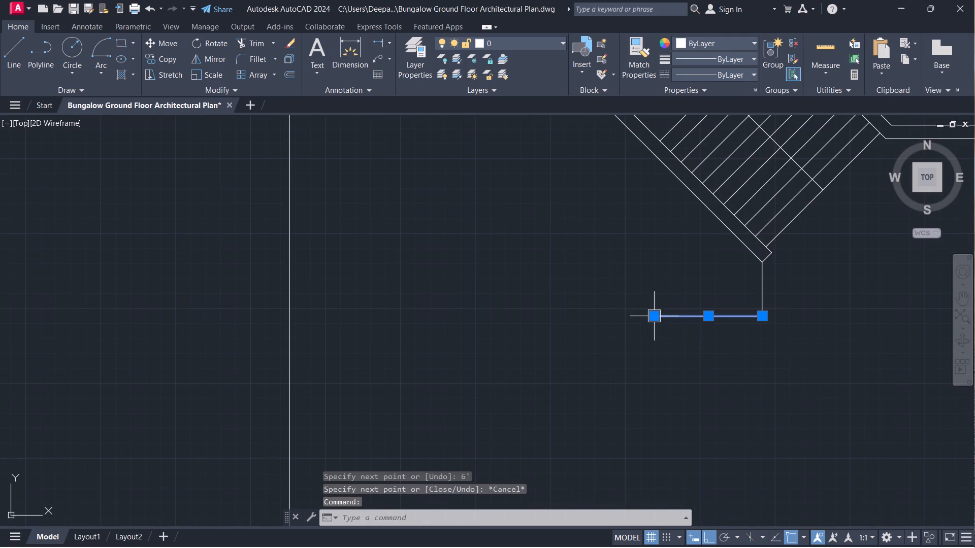
drag(658, 320, 652, 318)
text(3')
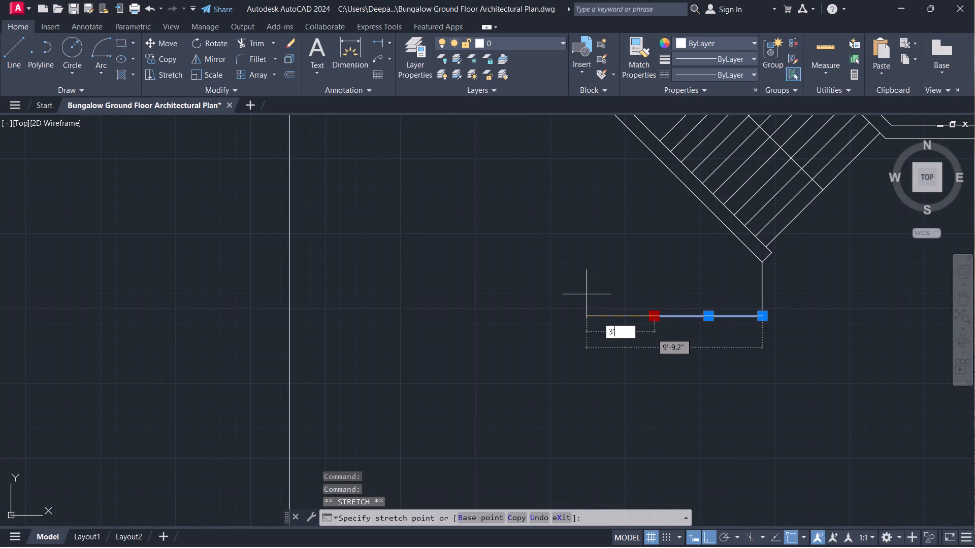
key(Return)
key(Escape)
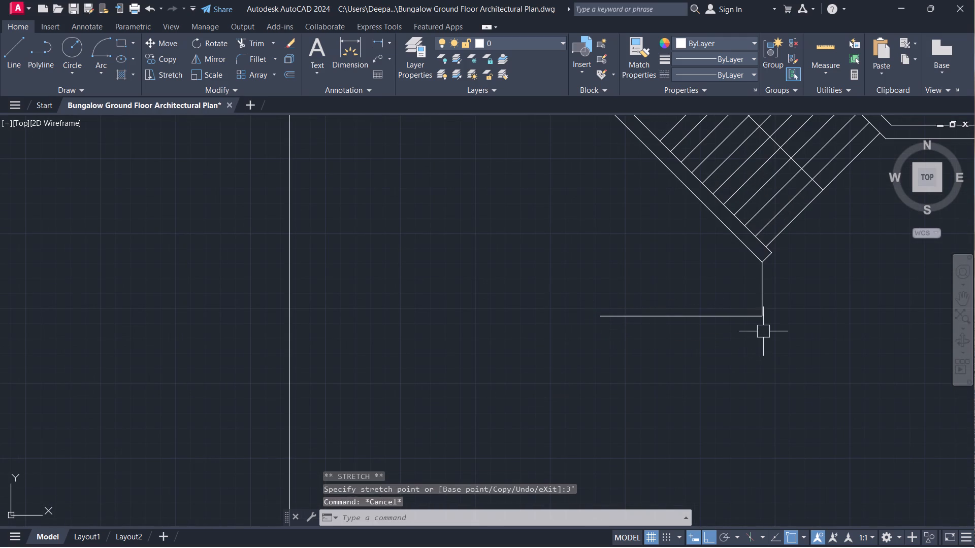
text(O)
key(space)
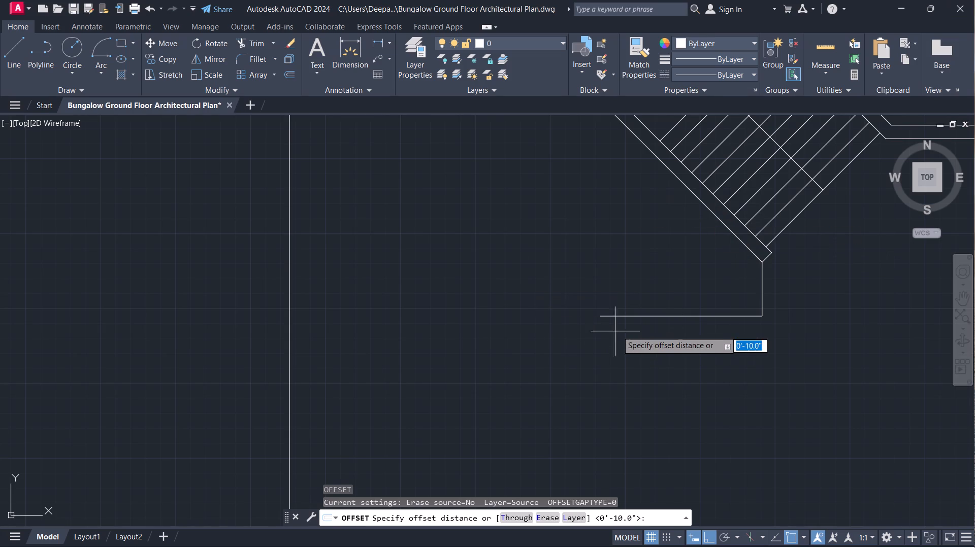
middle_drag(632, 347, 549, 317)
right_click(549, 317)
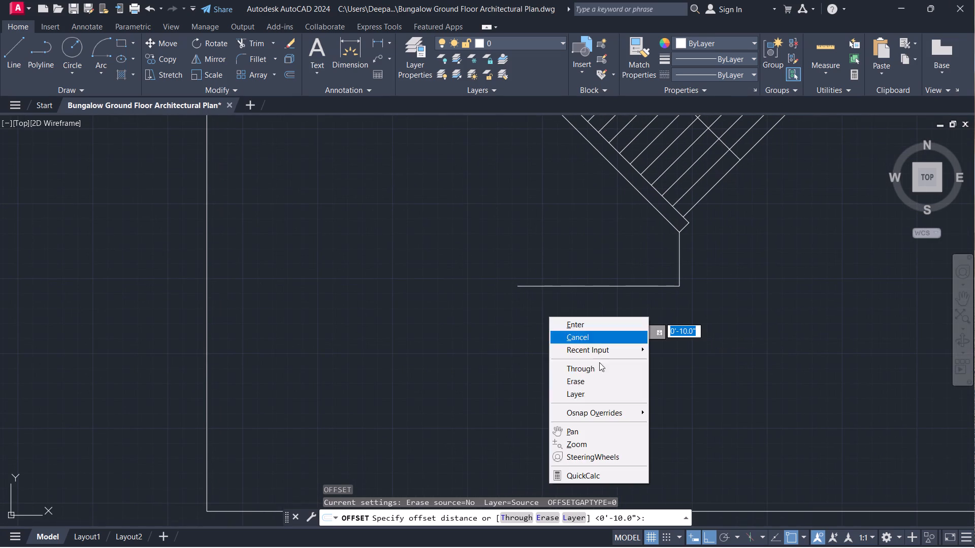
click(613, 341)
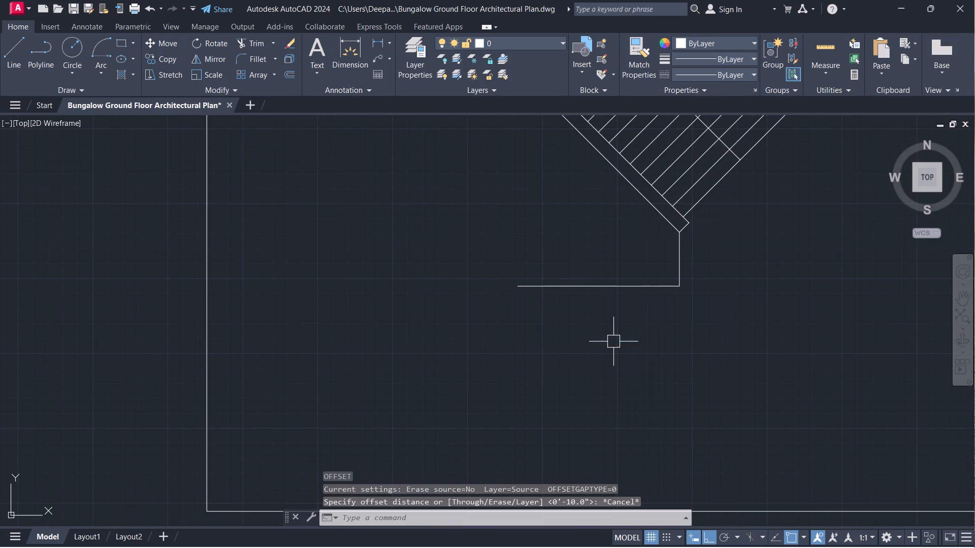
Offset the new vertical line 4" to the east and the new horizontal line 4" to the south.
text(O)
key(space)
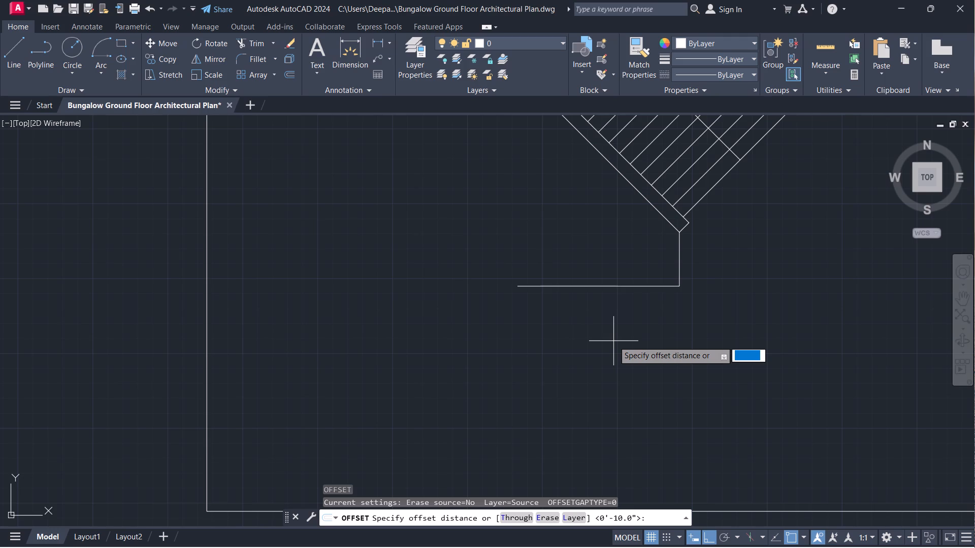
key(4)
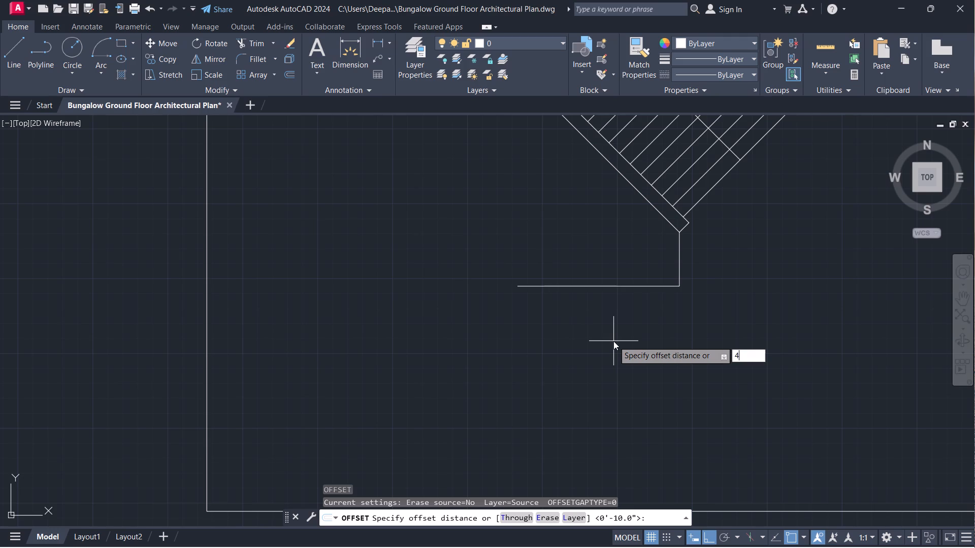
key(Return)
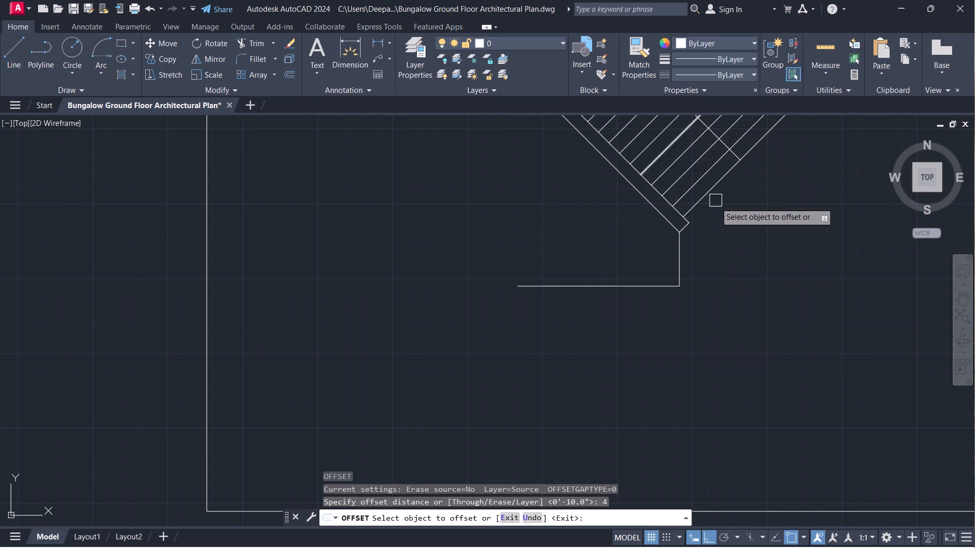
click(678, 265)
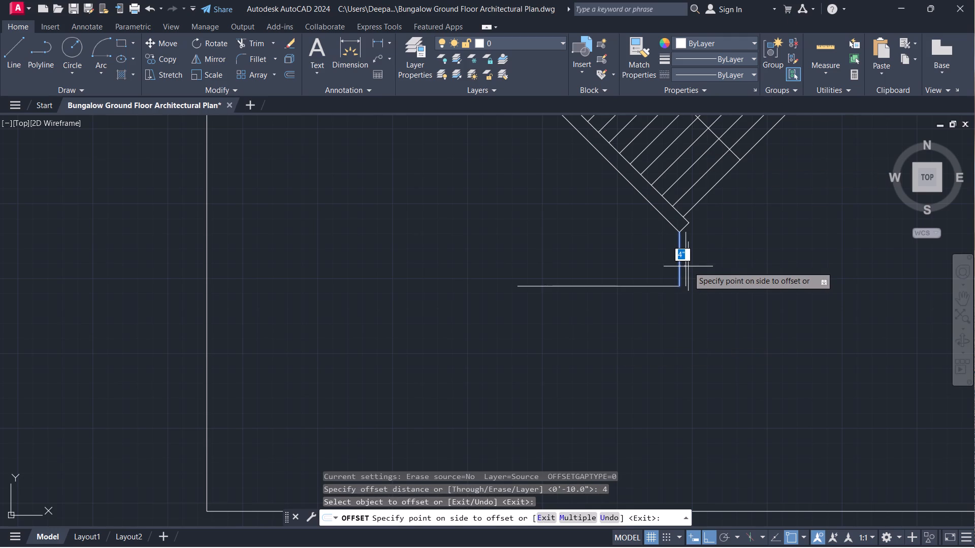
click(707, 260)
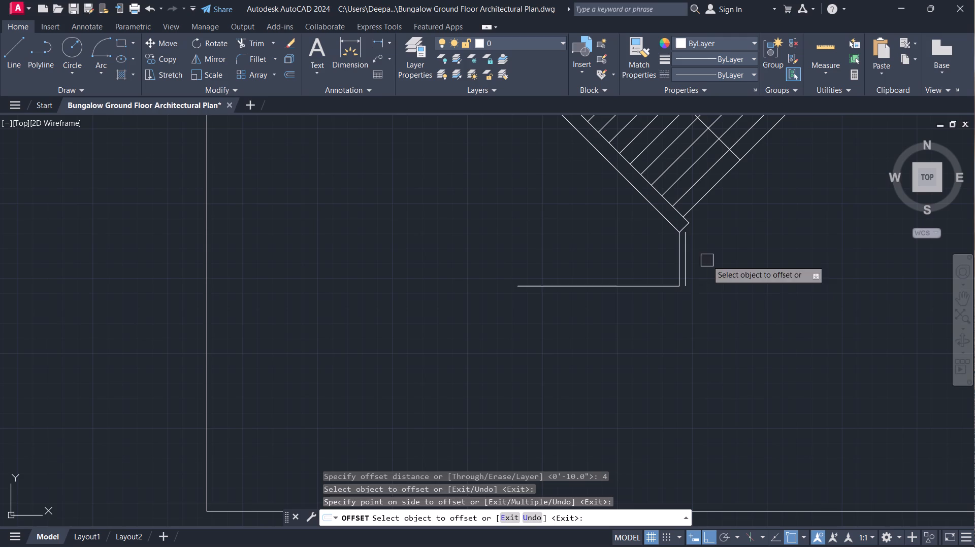
click(663, 283)
click(666, 328)
right_click(667, 329)
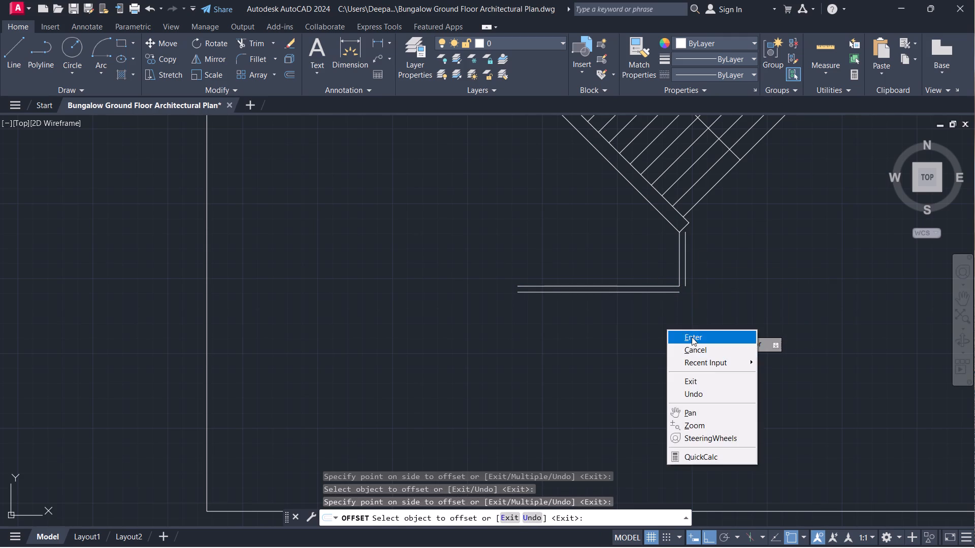
click(697, 353)
Fillet the two offset lines with zero radius so they meet in a square outer corner.
scroll(682, 323, up, 3)
text(F)
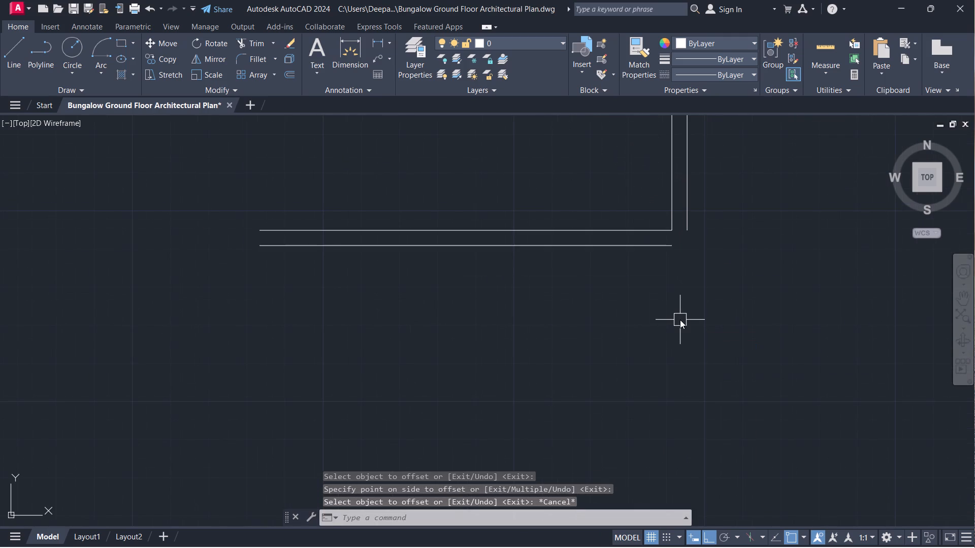
key(space)
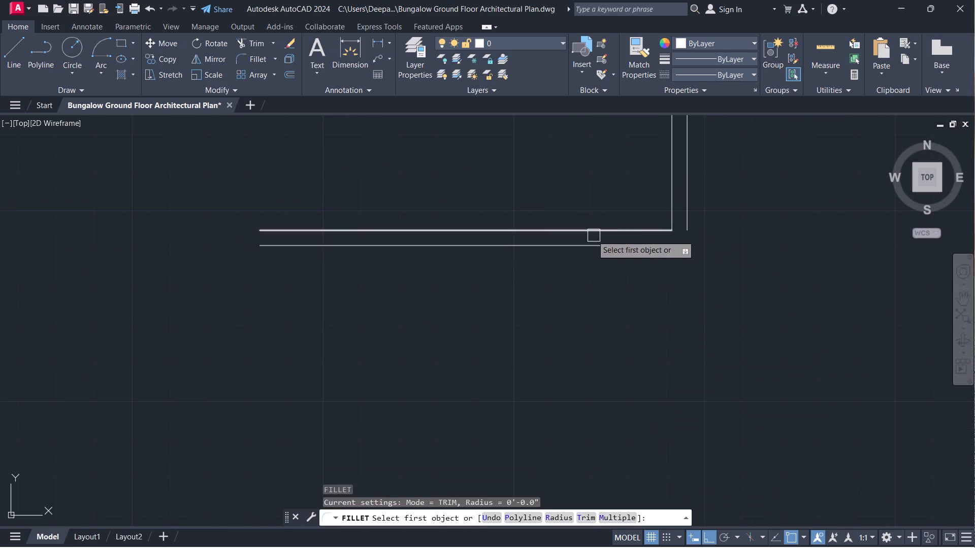
scroll(568, 248, up, 1)
click(631, 251)
click(645, 243)
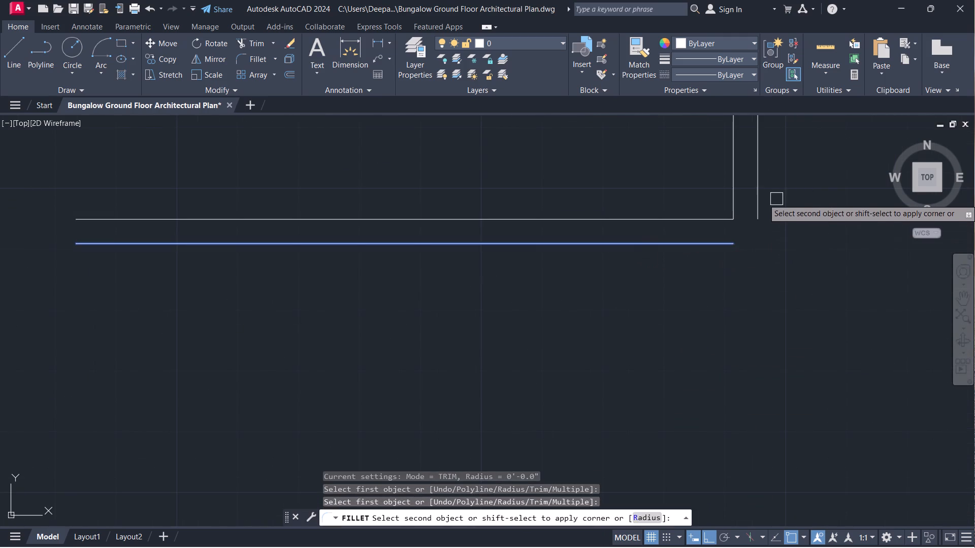
click(760, 204)
Extend the outer vertical line north to the diagonal end edge of the stair wall.
scroll(769, 244, up, 1)
scroll(769, 244, down, 4)
middle_drag(769, 244, 677, 397)
scroll(678, 334, up, 2)
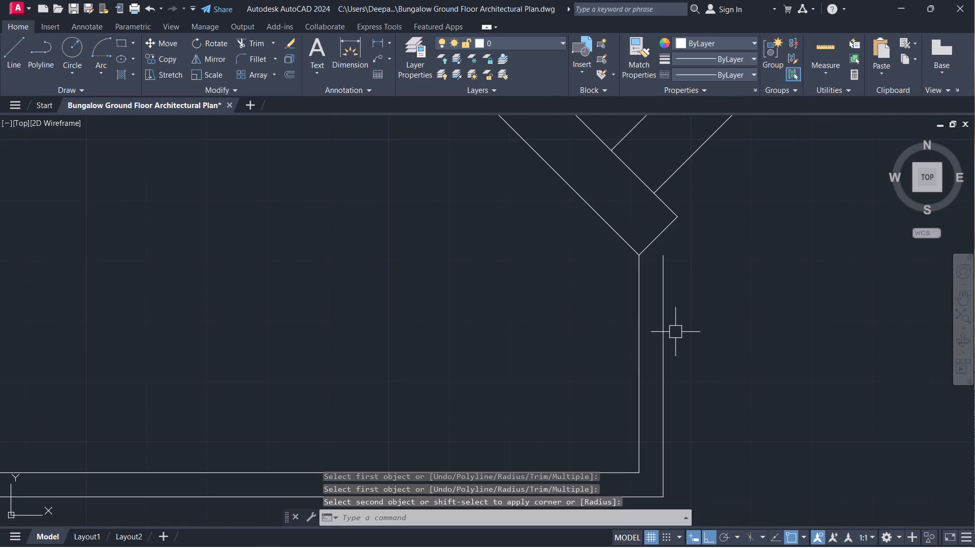
text(EX)
key(space)
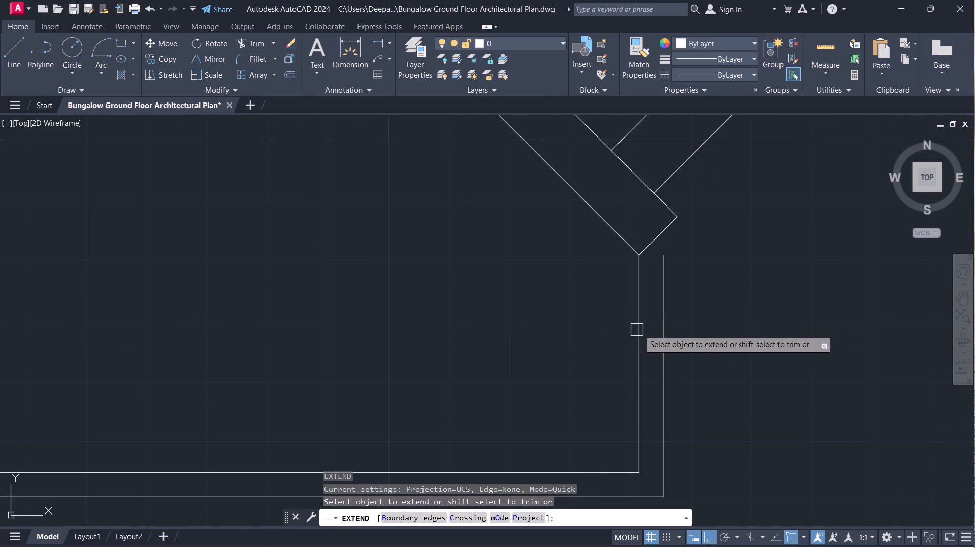
click(658, 286)
right_click(698, 276)
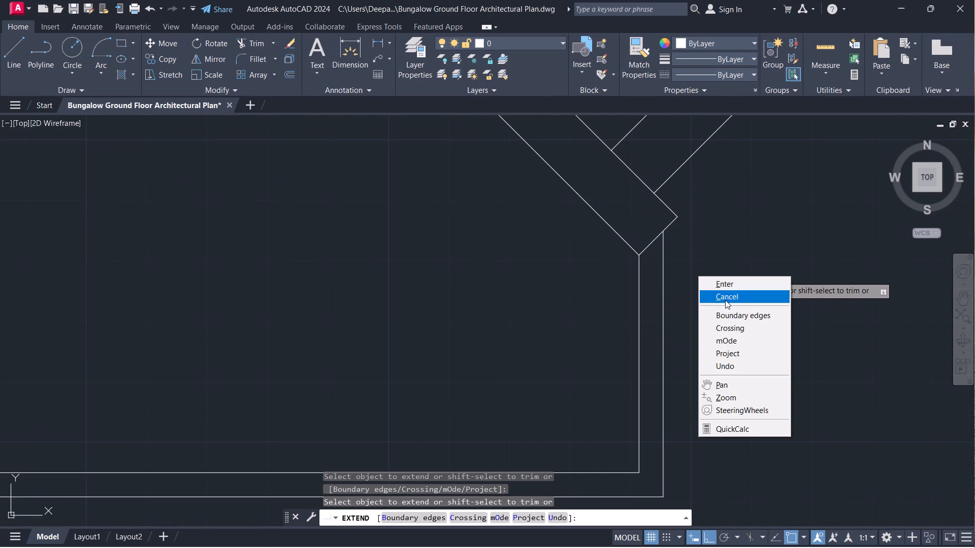
click(726, 300)
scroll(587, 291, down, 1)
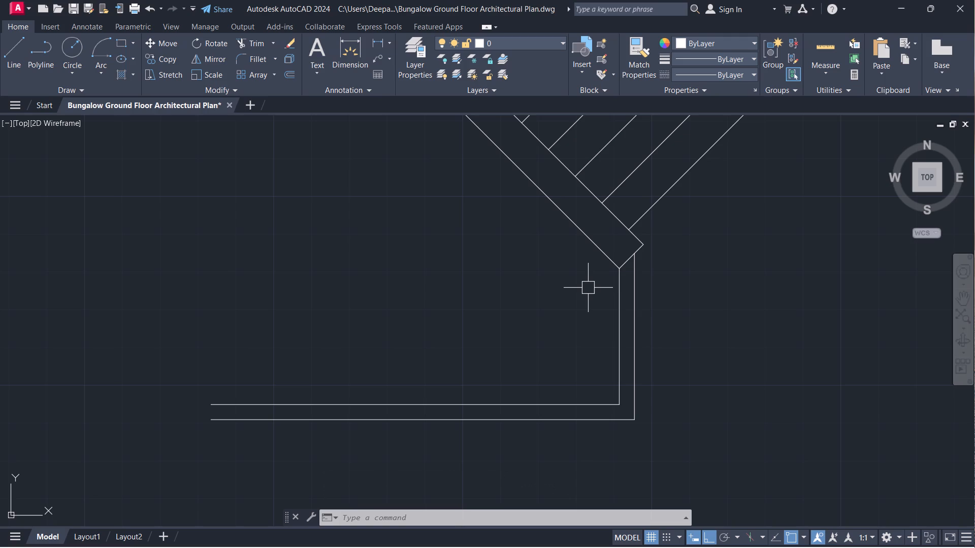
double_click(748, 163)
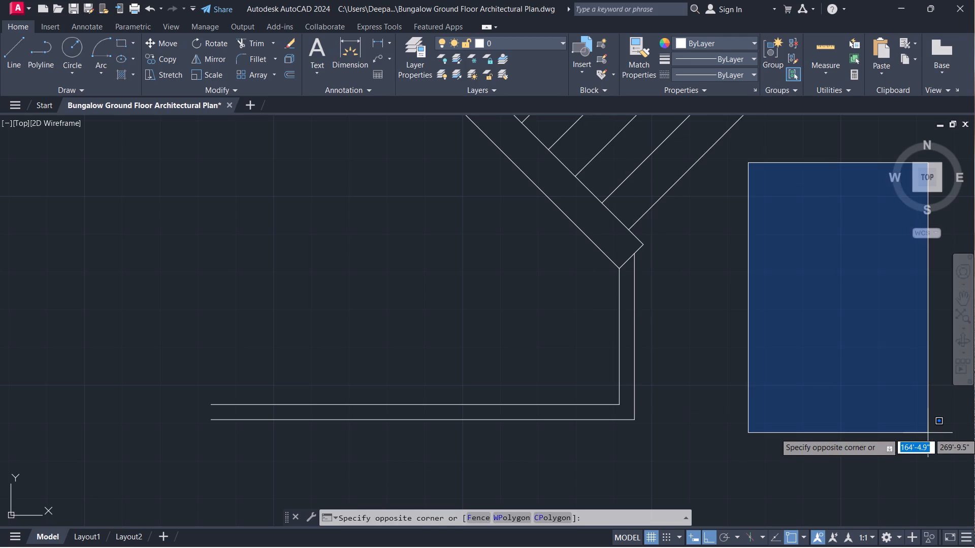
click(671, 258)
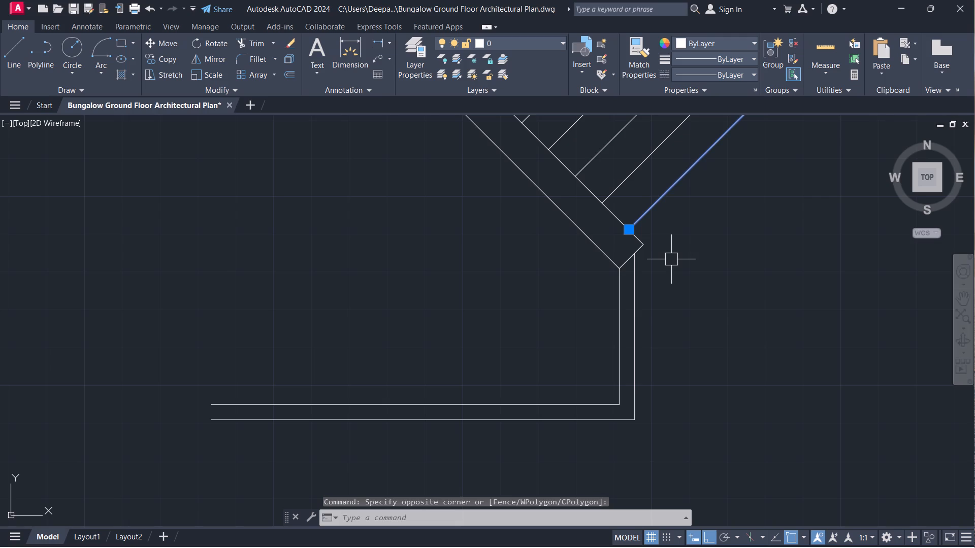
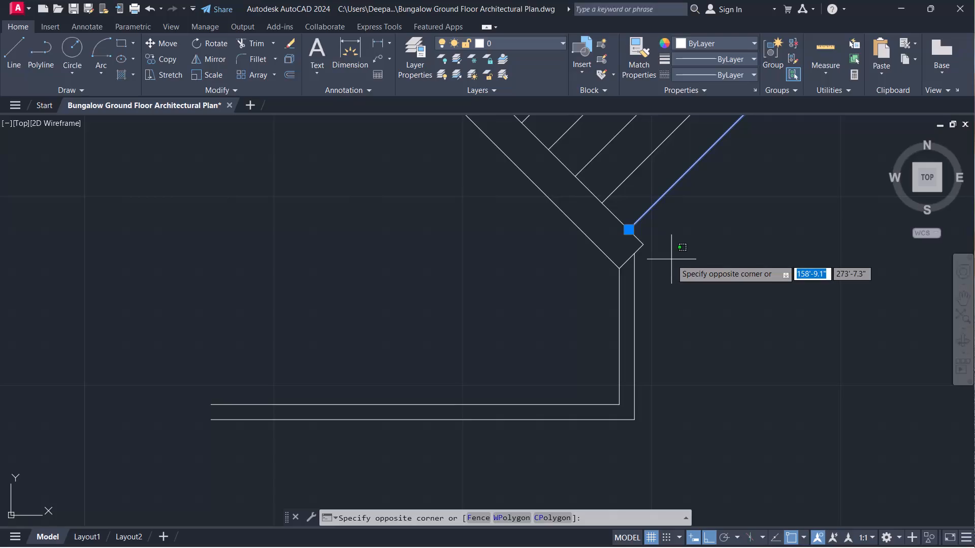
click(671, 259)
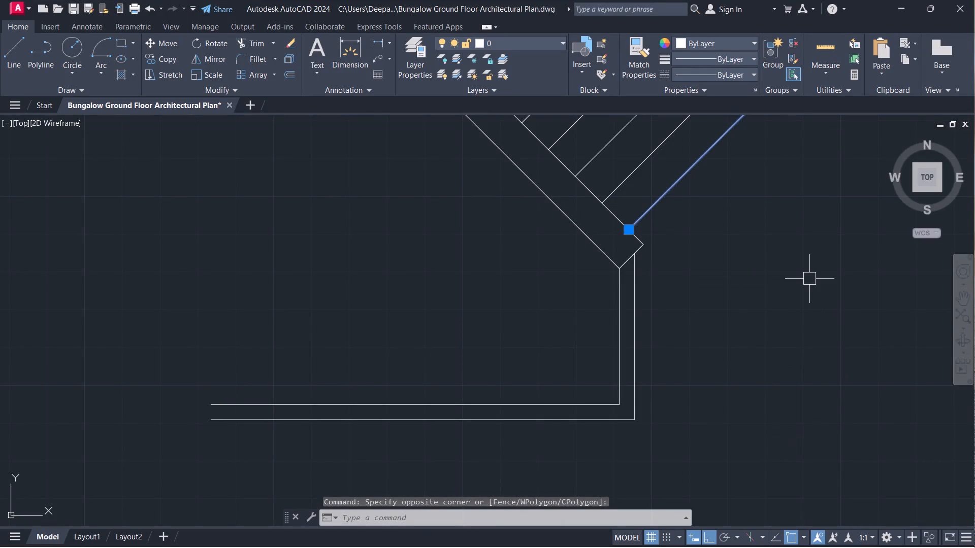
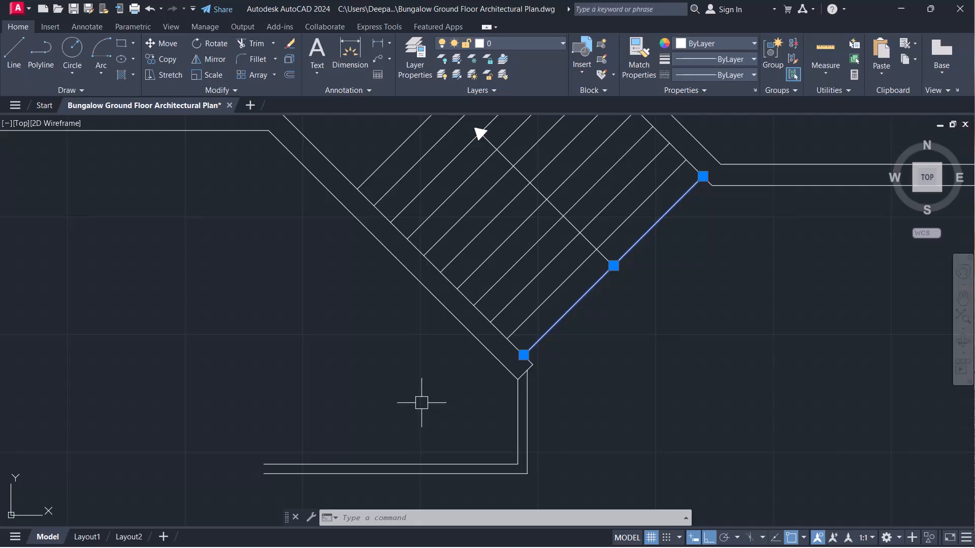
Offset the outer line of the thin horizontal wall 3' south to mark the stair flight's width.
key(Escape)
scroll(384, 425, down, 2)
scroll(377, 430, up, 1)
middle_drag(377, 430, 418, 429)
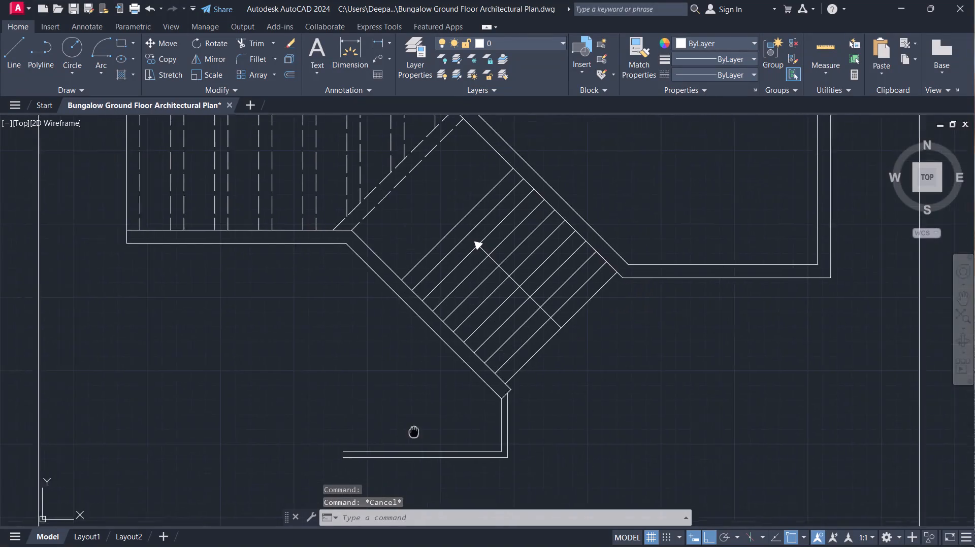
middle_drag(418, 429, 482, 379)
text(O 3')
key(Return)
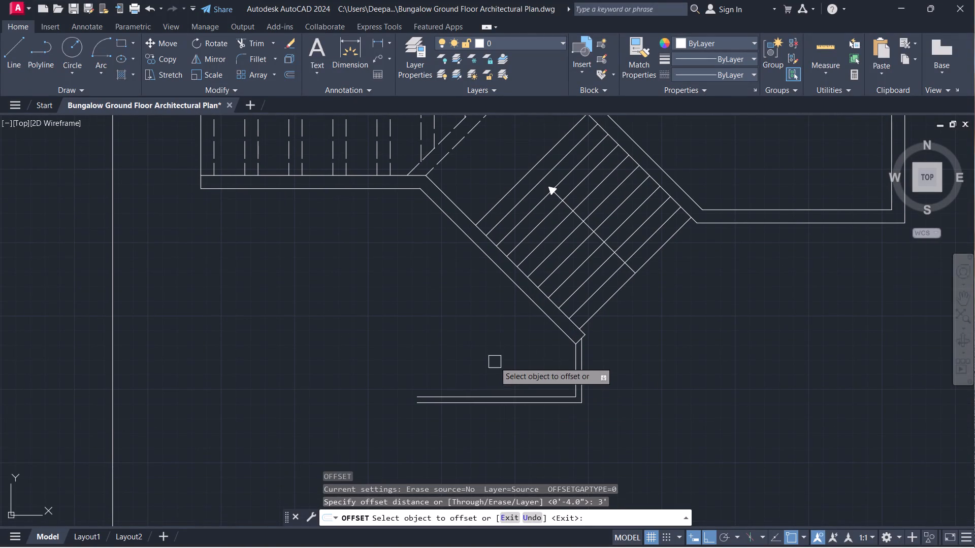
scroll(508, 374, up, 2)
middle_drag(500, 427, 495, 302)
click(463, 326)
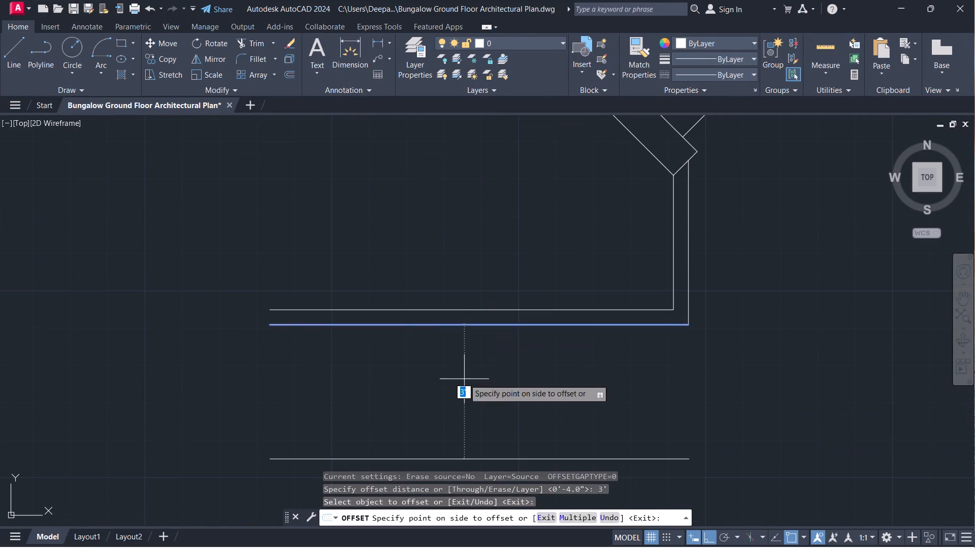
click(464, 384)
key(Escape)
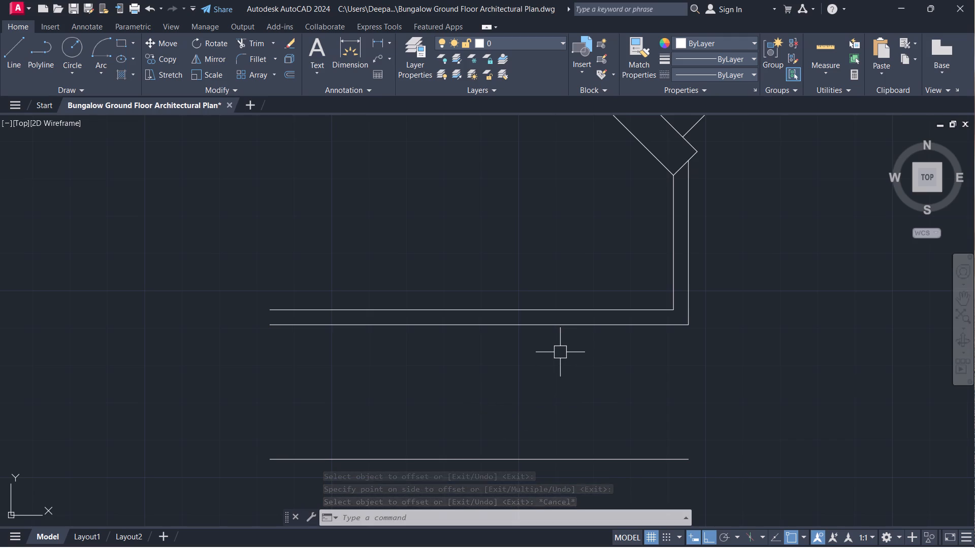
Draw the first step line from the wall's outer line south to the 3' offset line, aligned with the vertical wall's inner face.
text(L)
key(space)
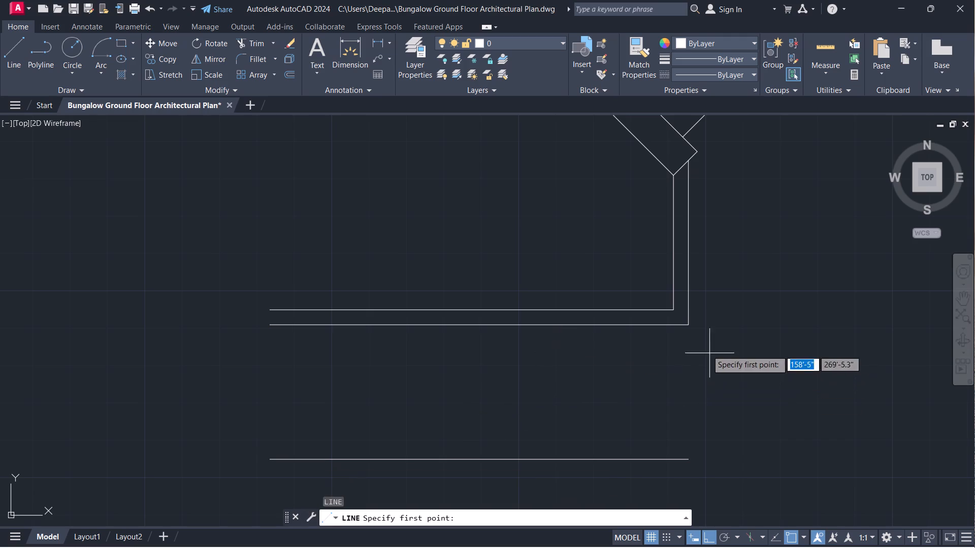
click(674, 329)
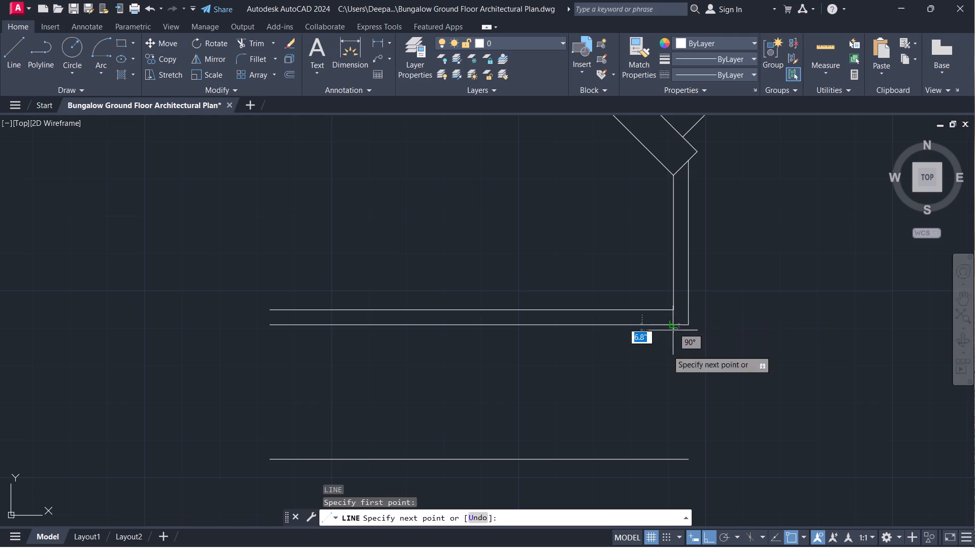
click(671, 459)
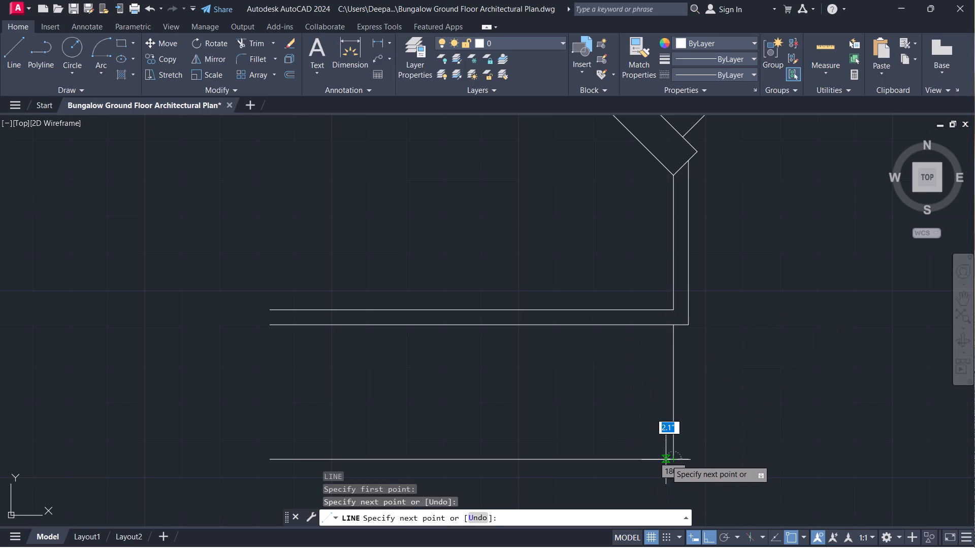
key(Escape)
Offset the first step line 10" westward repeatedly, each from the previous one, to add five more step lines.
text(O 10)
key(Return)
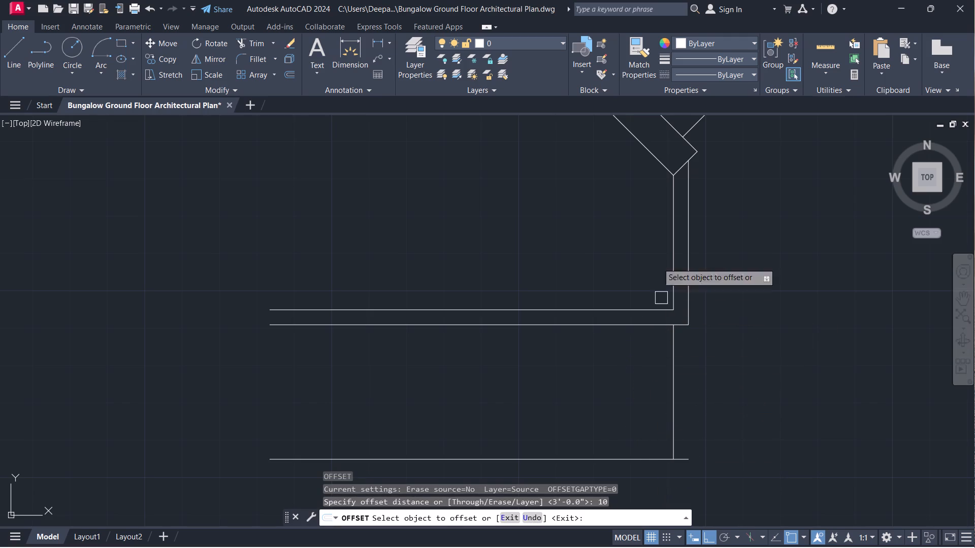
click(669, 407)
click(651, 399)
click(641, 397)
double_click(595, 399)
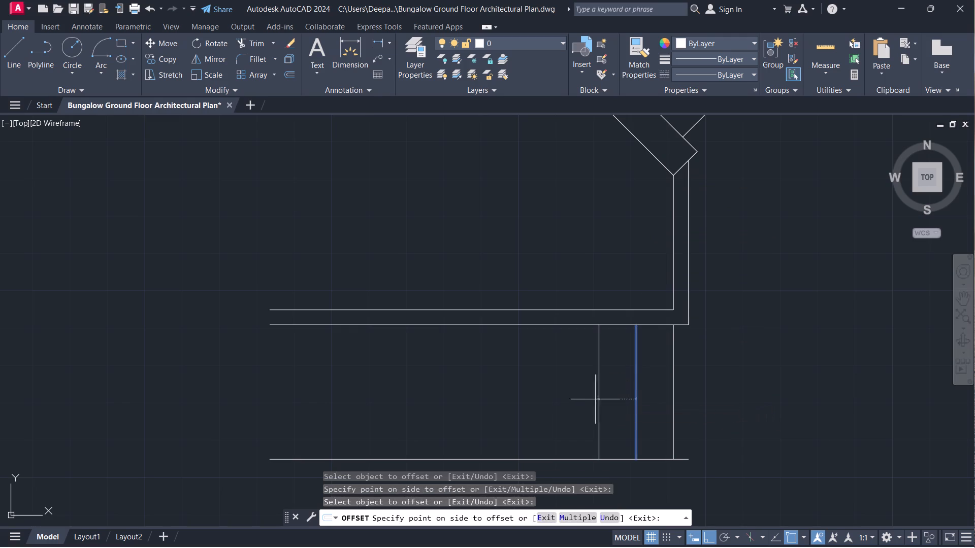
click(583, 397)
click(594, 402)
click(578, 405)
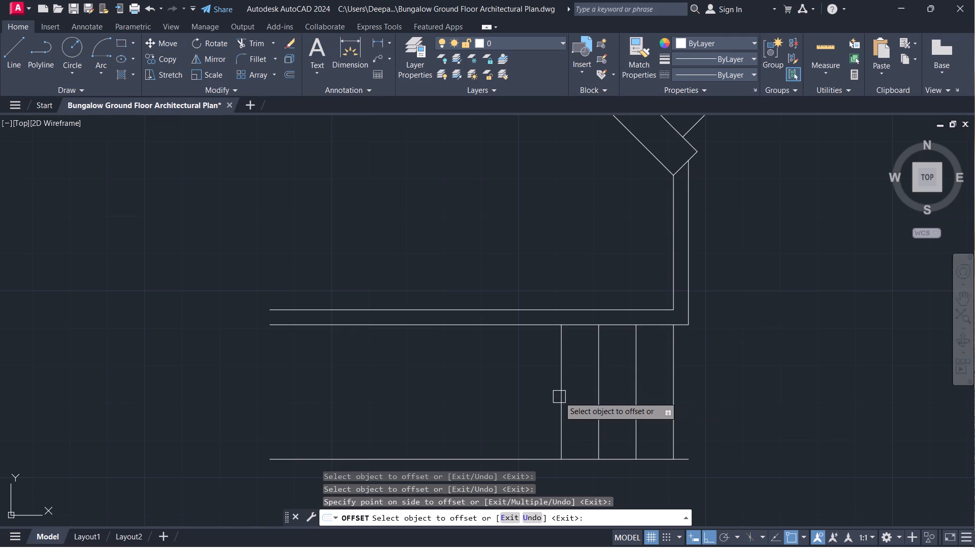
click(560, 396)
triple_click(525, 393)
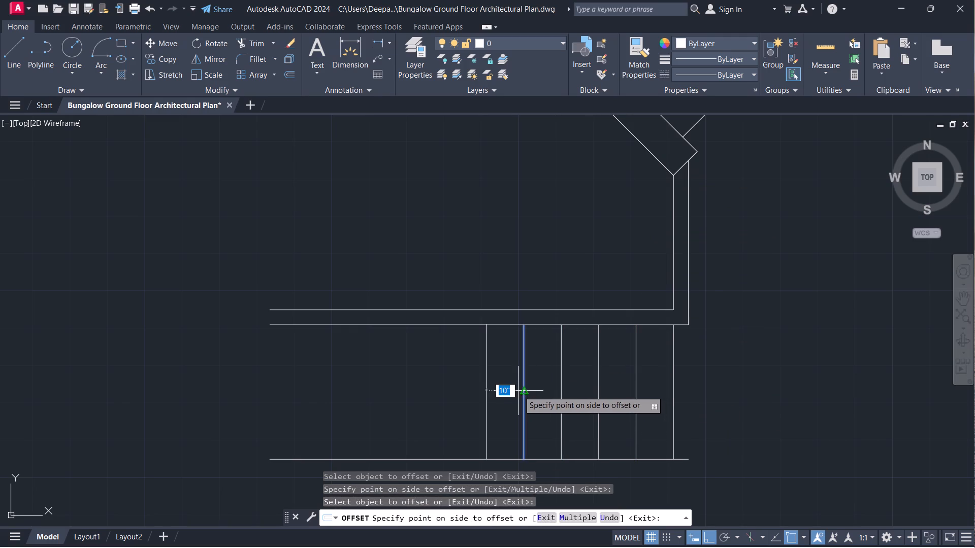
click(518, 391)
click(524, 394)
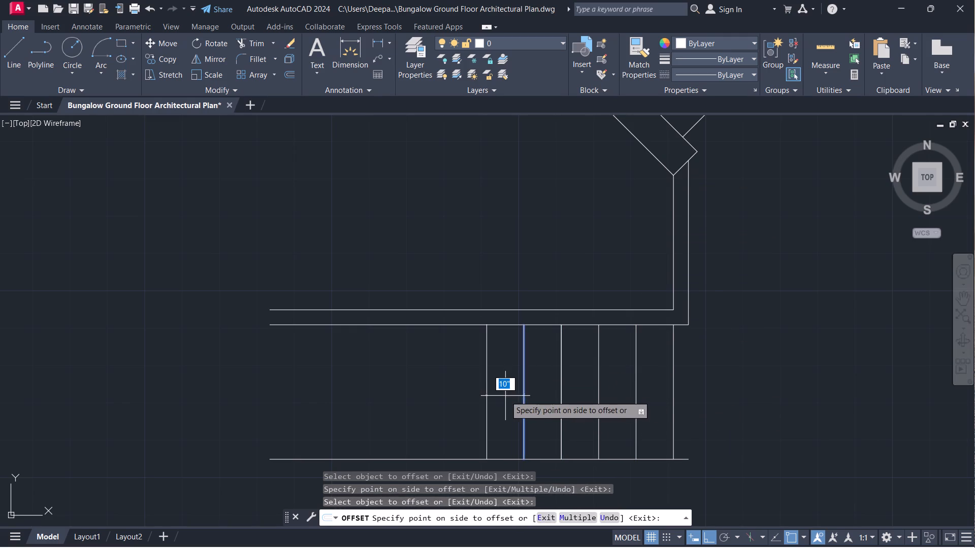
click(505, 396)
Continue the 10" offsets westward from the last step line to add five more along the flight.
click(492, 398)
click(470, 404)
click(452, 415)
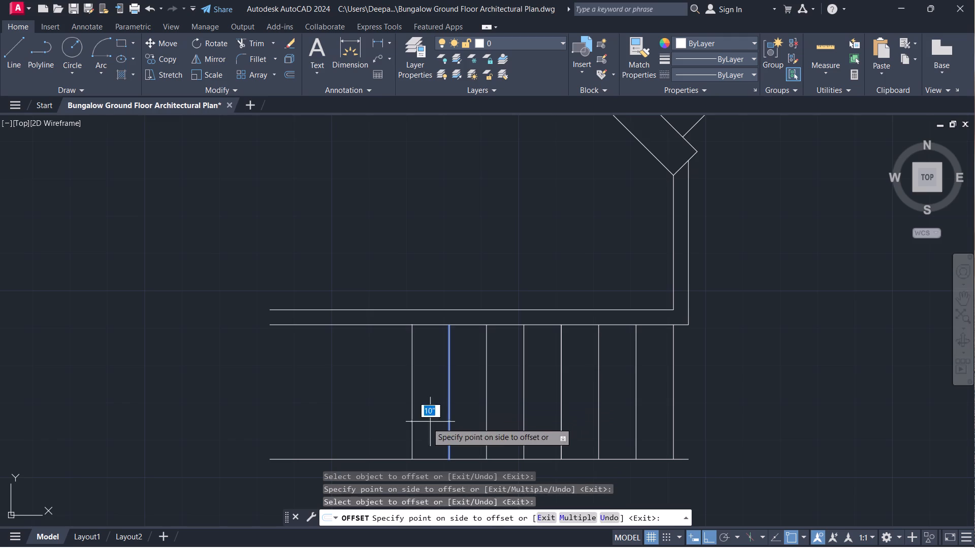
click(425, 423)
click(410, 428)
click(397, 426)
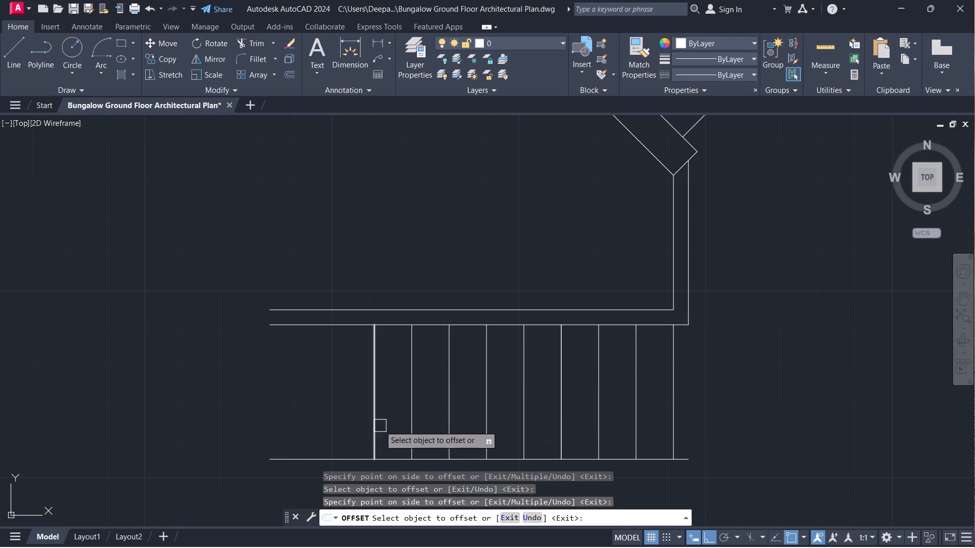
click(380, 426)
click(359, 425)
click(336, 424)
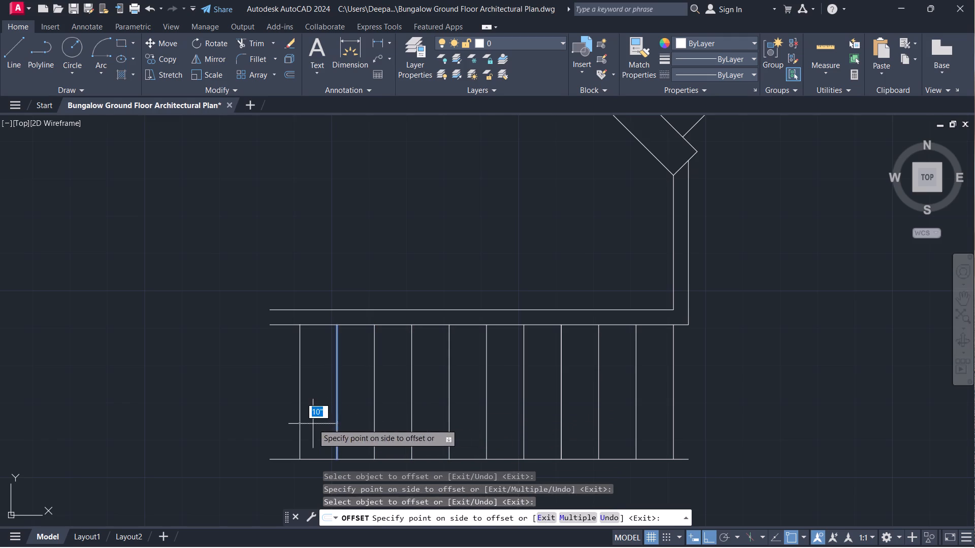
click(313, 424)
click(306, 419)
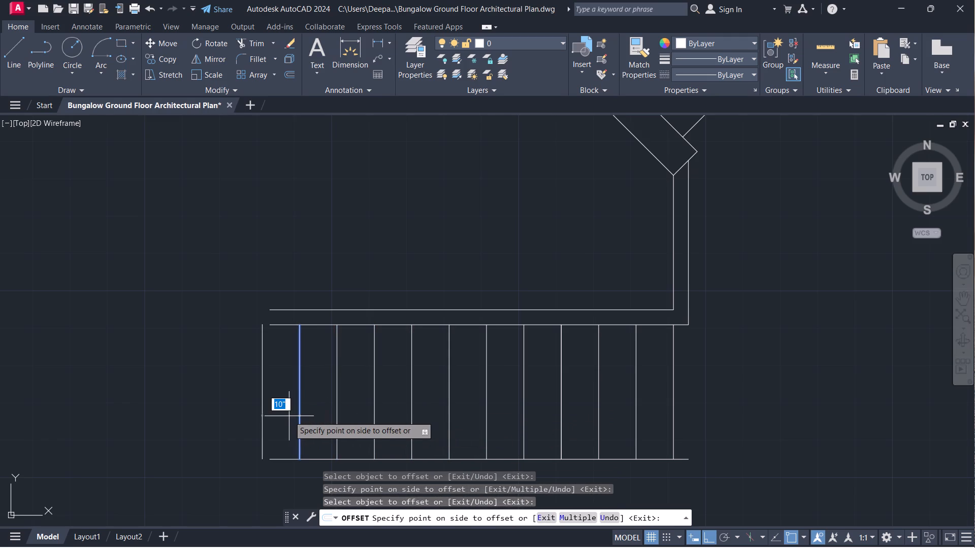
right_click(308, 414)
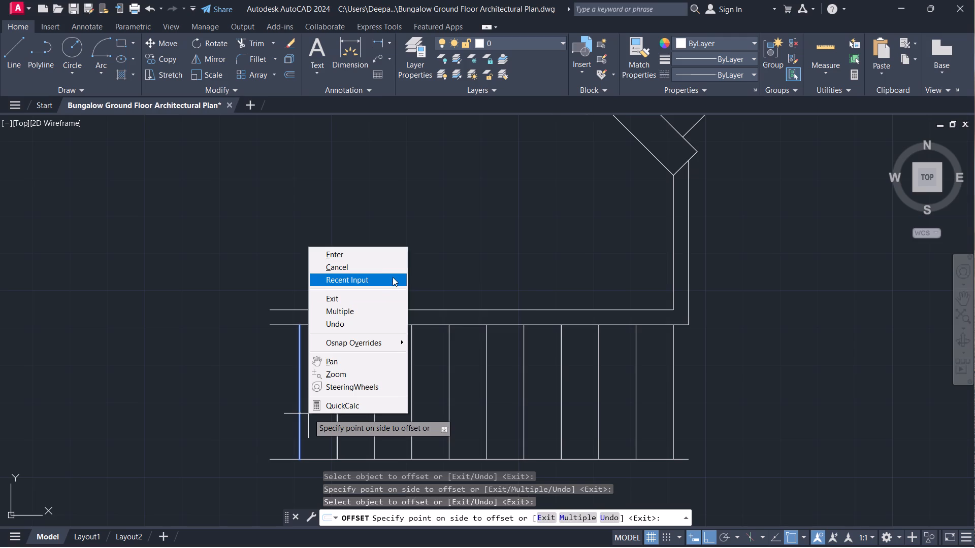
click(390, 267)
Close the west end of the thin wall north of the steps with a short vertical line.
text(L)
key(space)
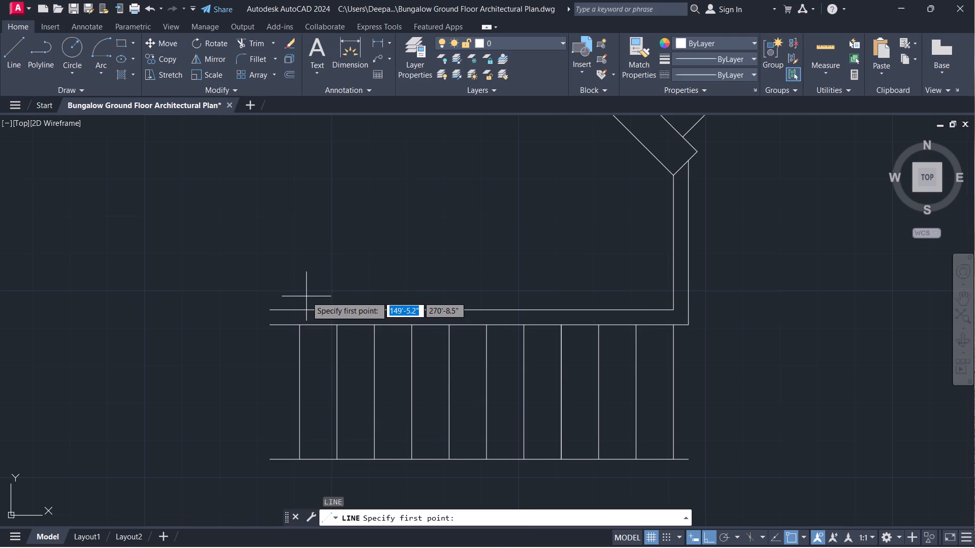
click(269, 309)
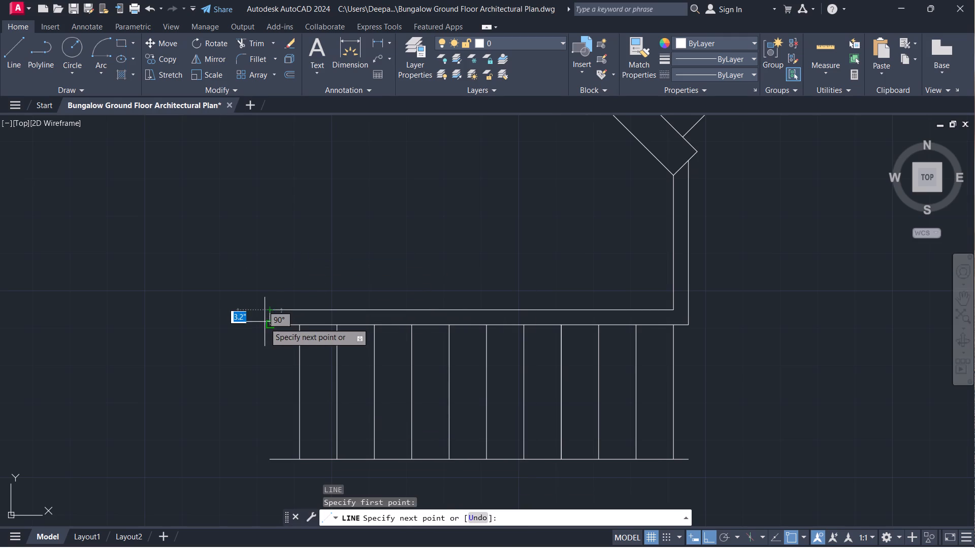
click(265, 326)
right_click(266, 327)
click(283, 342)
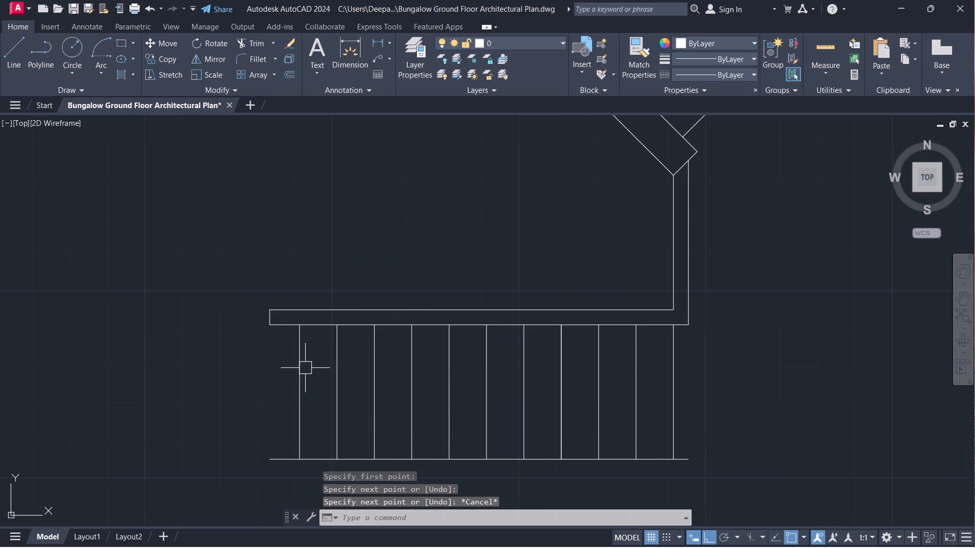
Offset the line along the steps' south side 4" south to form the second thin wall.
middle_drag(305, 368, 365, 258)
scroll(363, 259, down, 2)
text(O)
key(space)
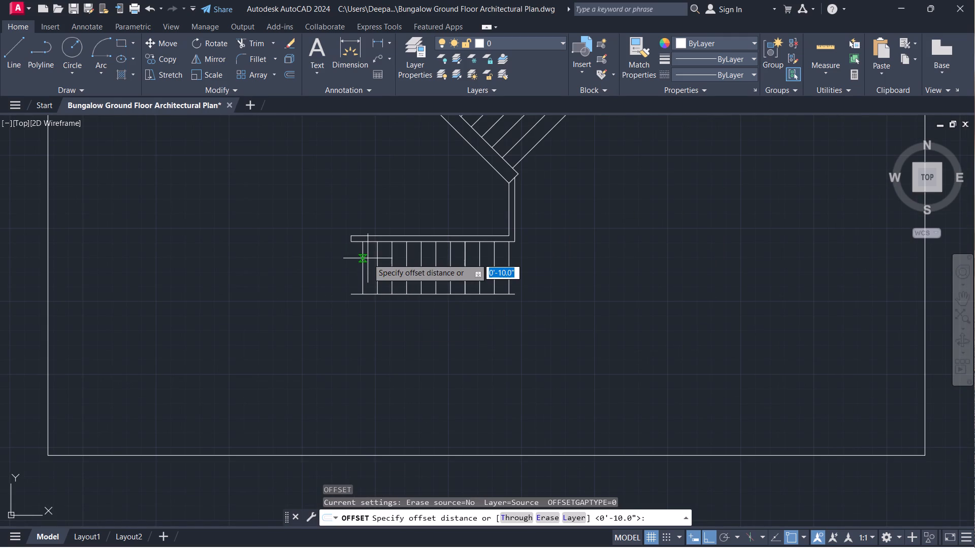
key(4)
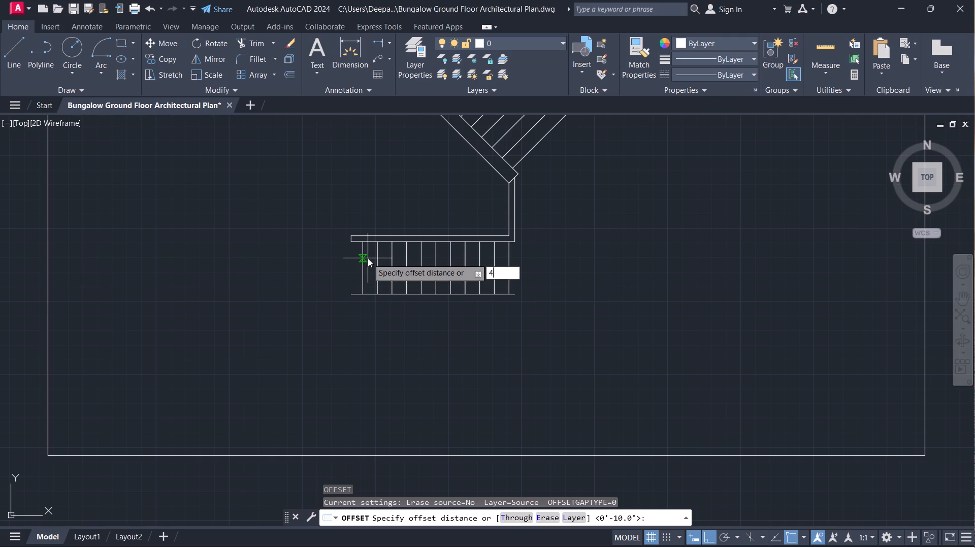
key(Return)
scroll(372, 348, up, 5)
middle_drag(371, 167, 360, 448)
scroll(378, 192, down, 1)
scroll(360, 448, down, 1)
click(334, 301)
click(336, 322)
right_click(356, 367)
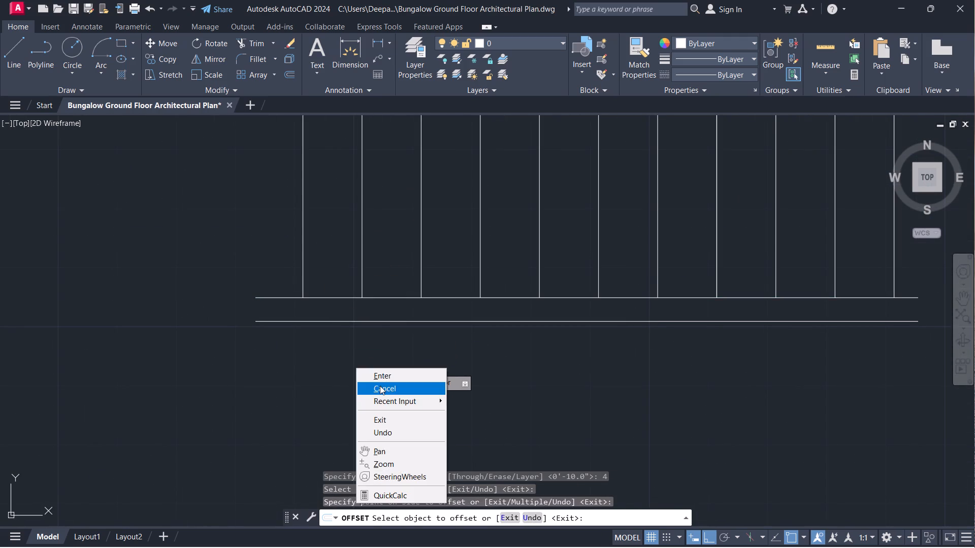
click(380, 386)
Close the east end of the 4" wall south of the steps with a short vertical line.
scroll(500, 380, down, 3)
scroll(547, 368, up, 2)
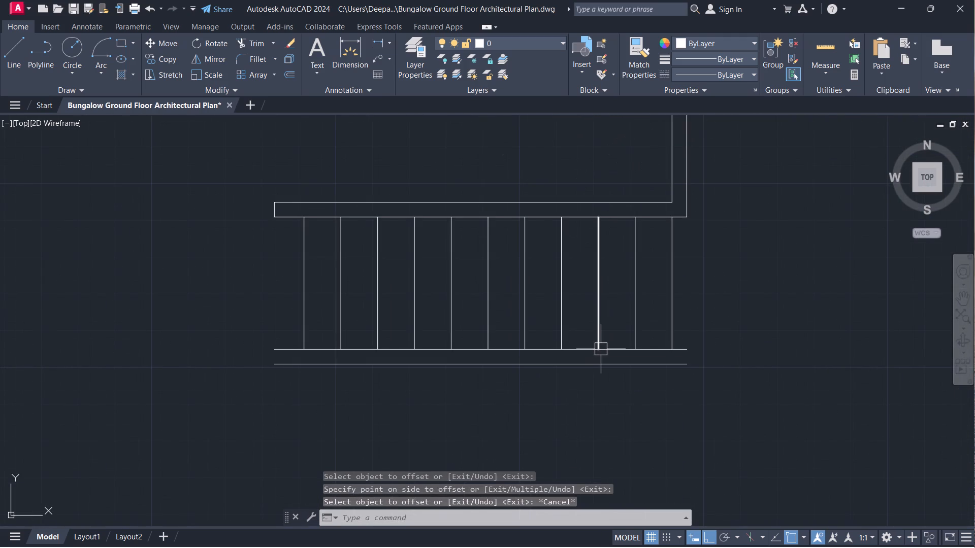
text(L)
key(space)
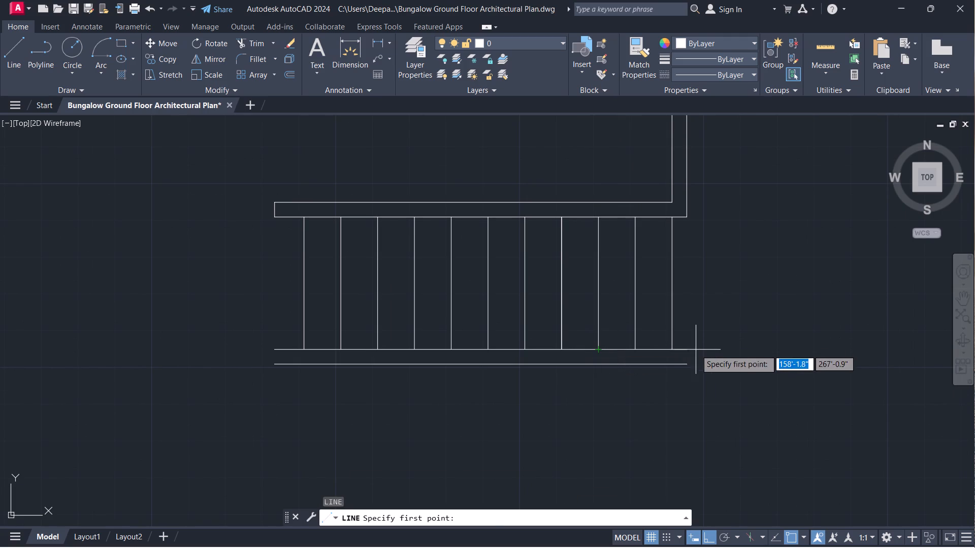
click(687, 344)
click(684, 363)
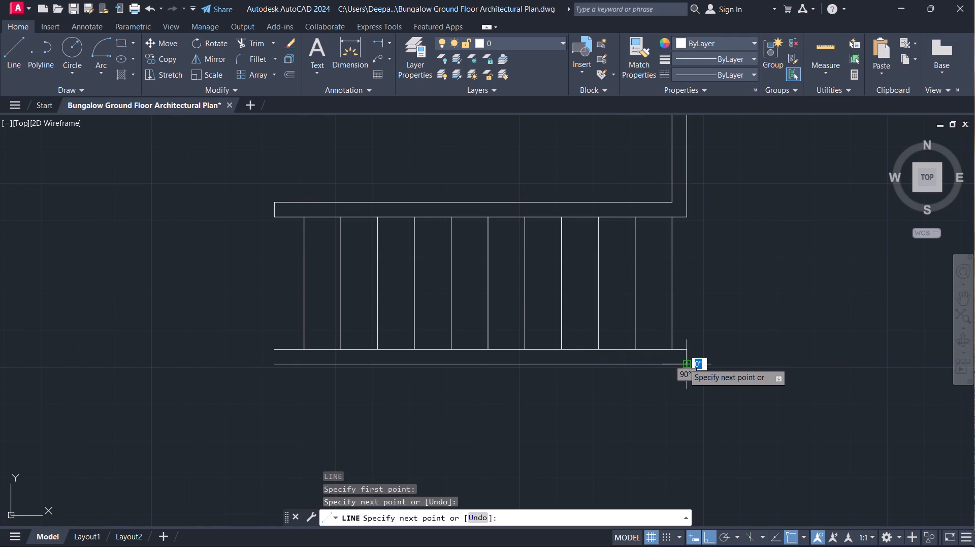
right_click(713, 319)
click(726, 336)
Close the west end of the 4" wall south of the steps with a short vertical line.
middle_drag(467, 377, 748, 408)
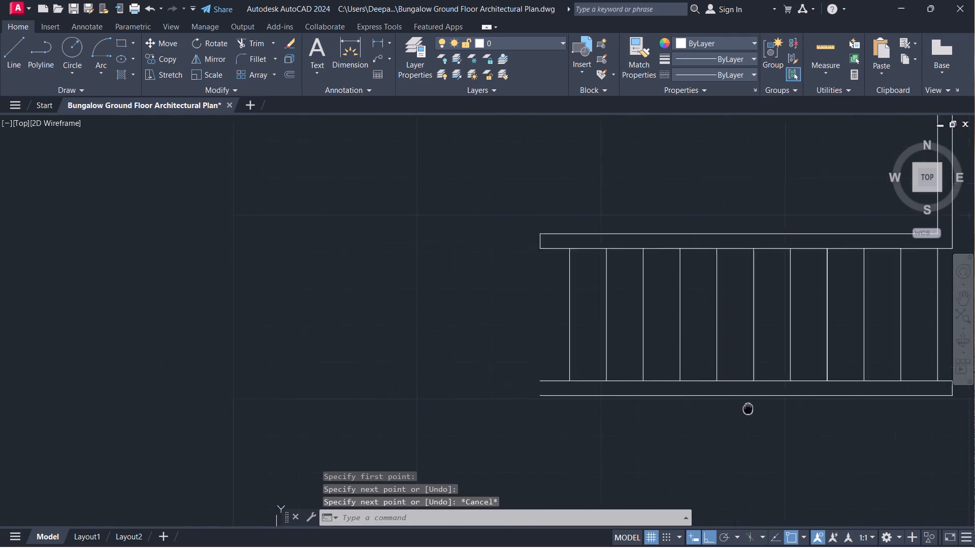
middle_drag(748, 408, 802, 408)
scroll(802, 408, up, 1)
text(L)
key(space)
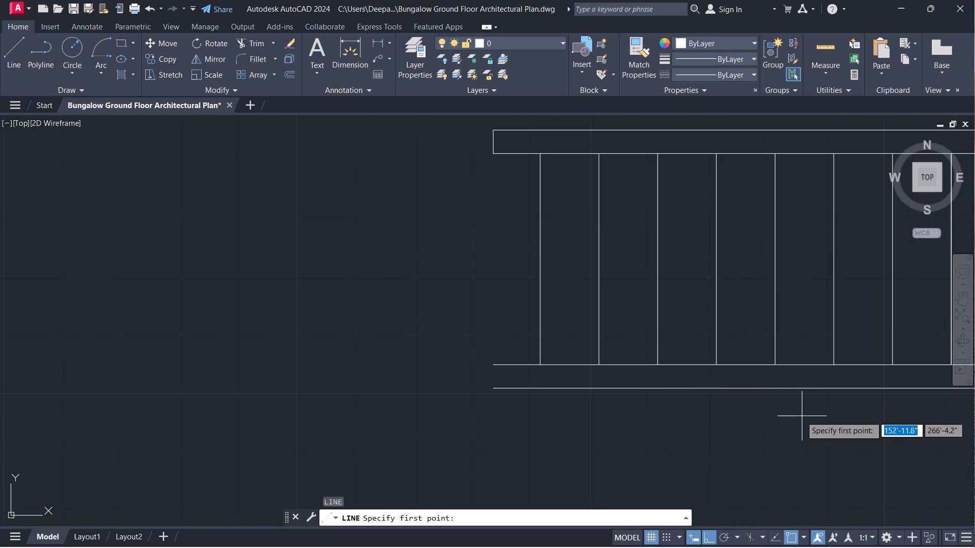
click(492, 360)
click(490, 386)
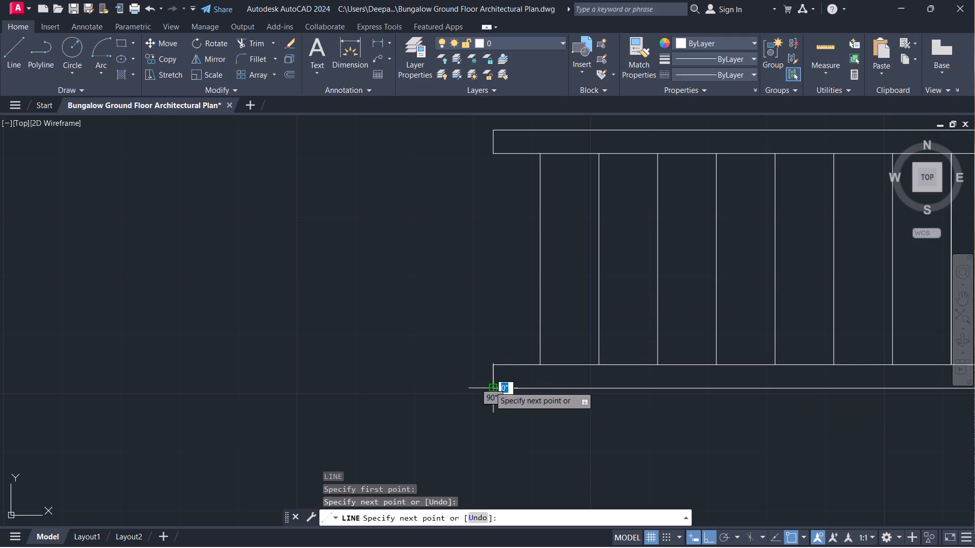
right_click(470, 396)
click(511, 423)
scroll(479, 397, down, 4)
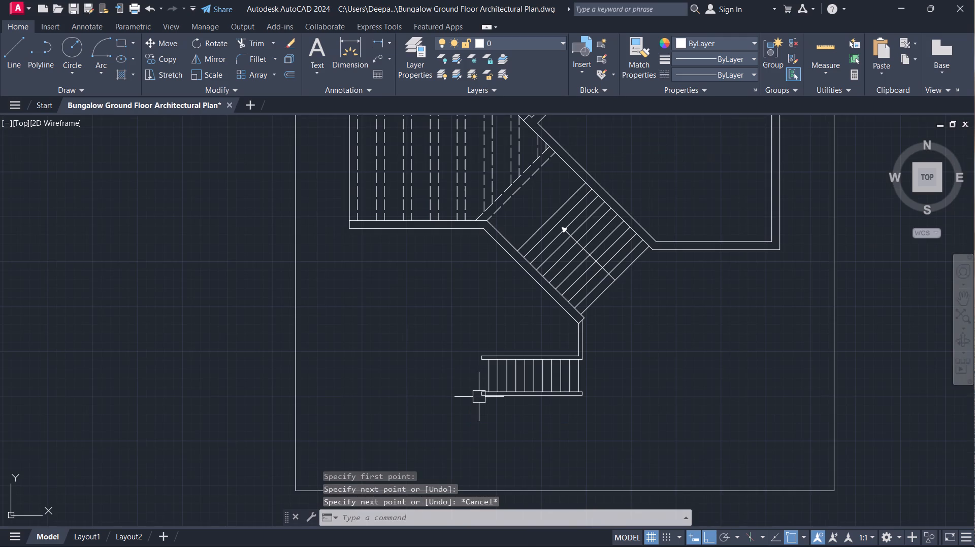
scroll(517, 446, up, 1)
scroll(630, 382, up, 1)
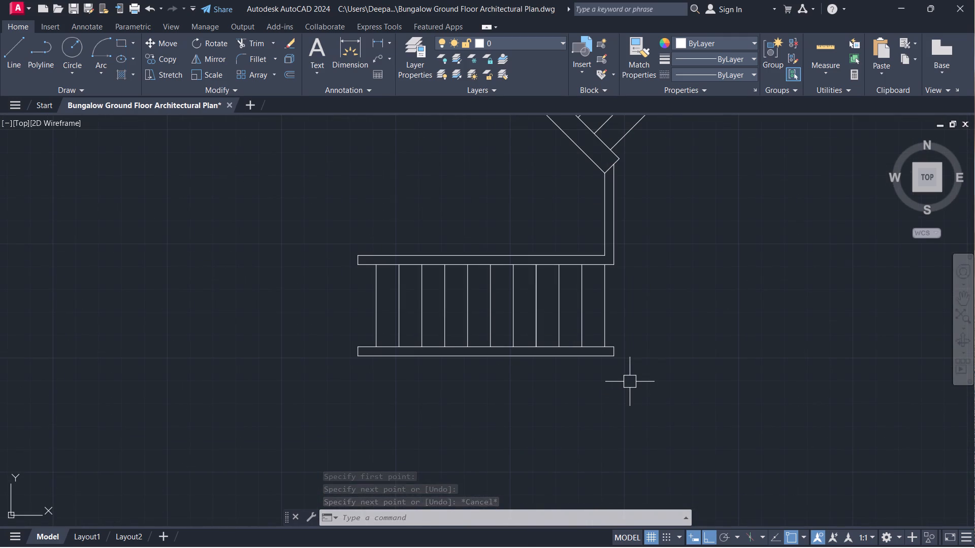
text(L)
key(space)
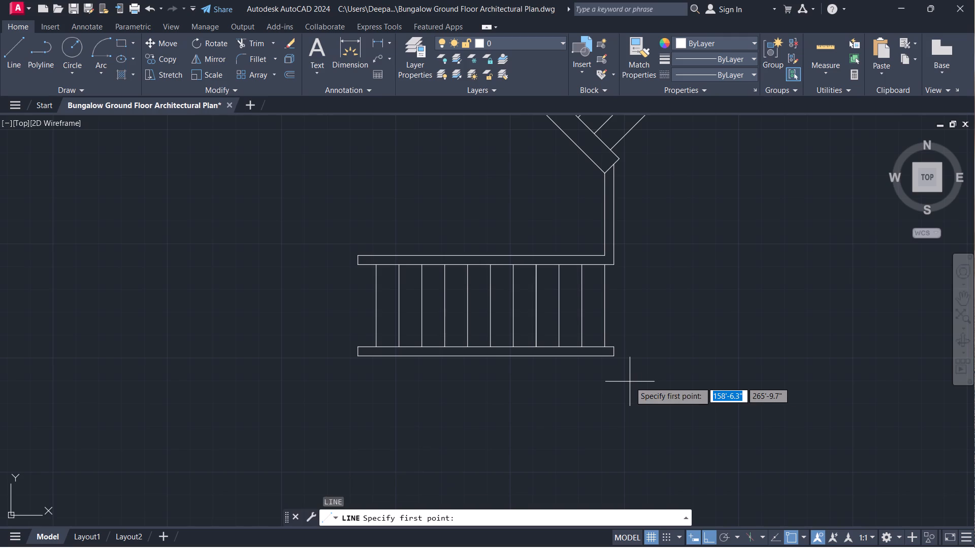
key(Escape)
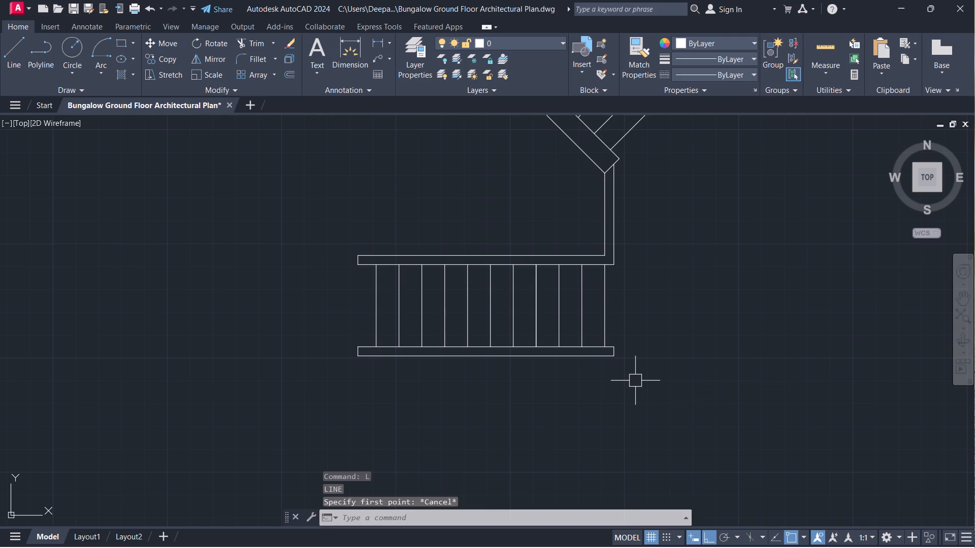
Extend the east end line of the 4" wall south of the steps down to the plot's south boundary line.
text(EX)
key(space)
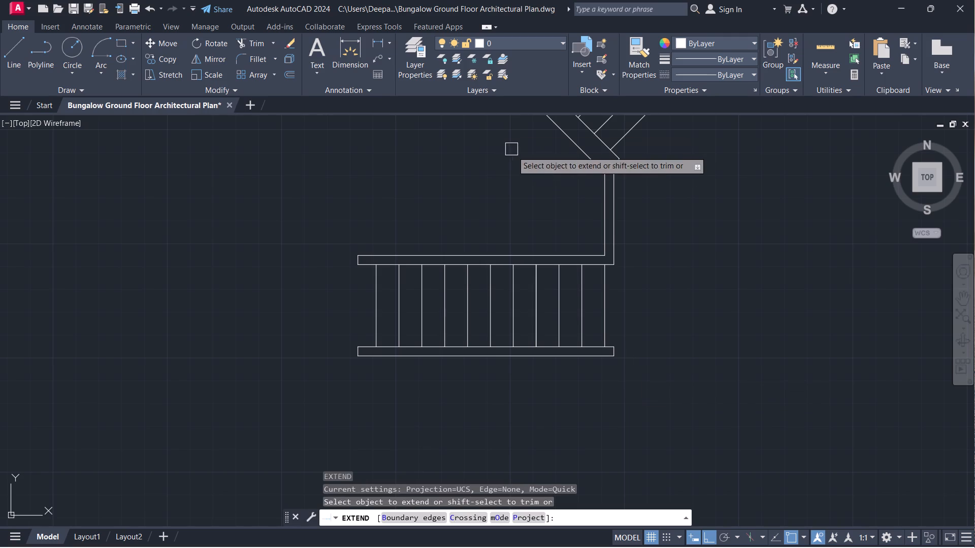
scroll(599, 213, down, 2)
scroll(601, 306, up, 1)
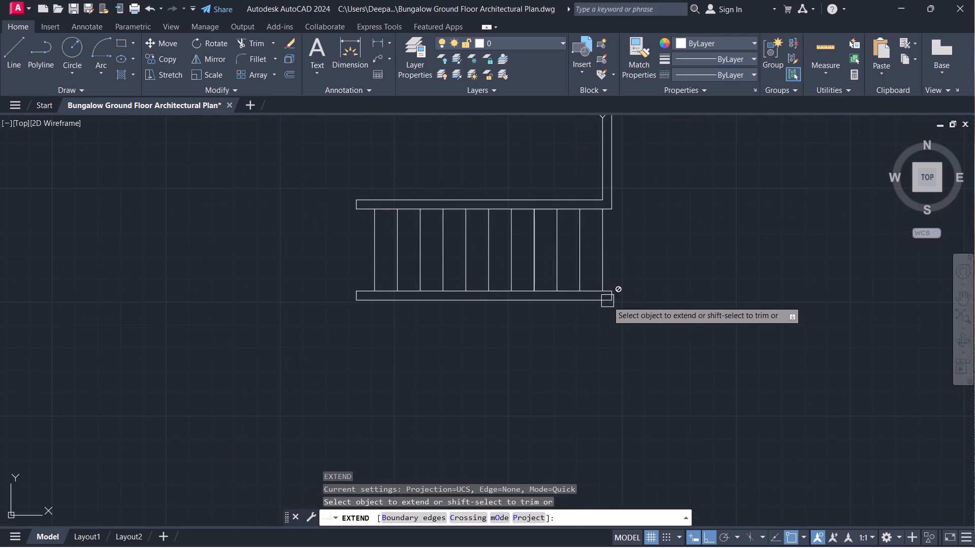
middle_drag(607, 301, 615, 236)
scroll(609, 230, up, 1)
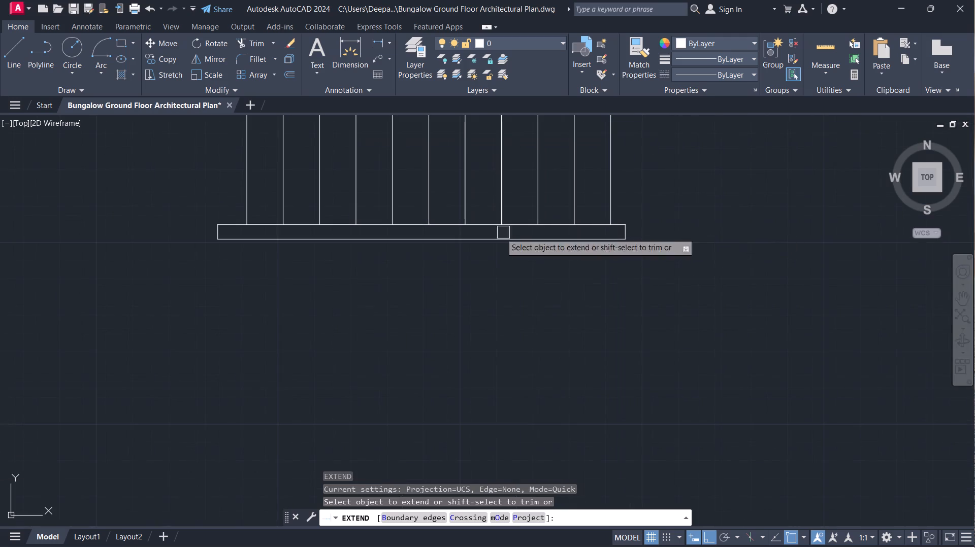
scroll(250, 231, up, 2)
click(260, 233)
scroll(733, 287, down, 4)
middle_drag(722, 269, 708, 262)
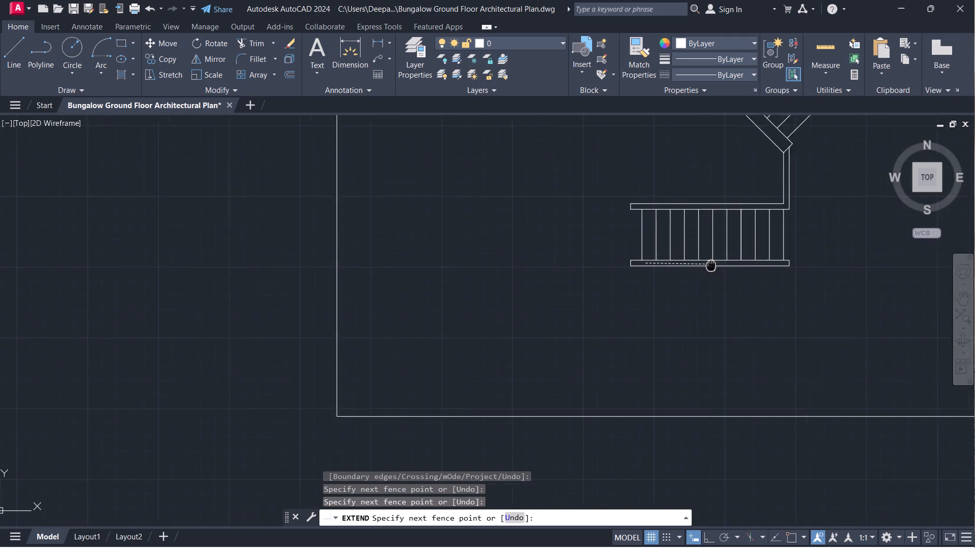
middle_drag(708, 262, 312, 196)
scroll(419, 184, up, 1)
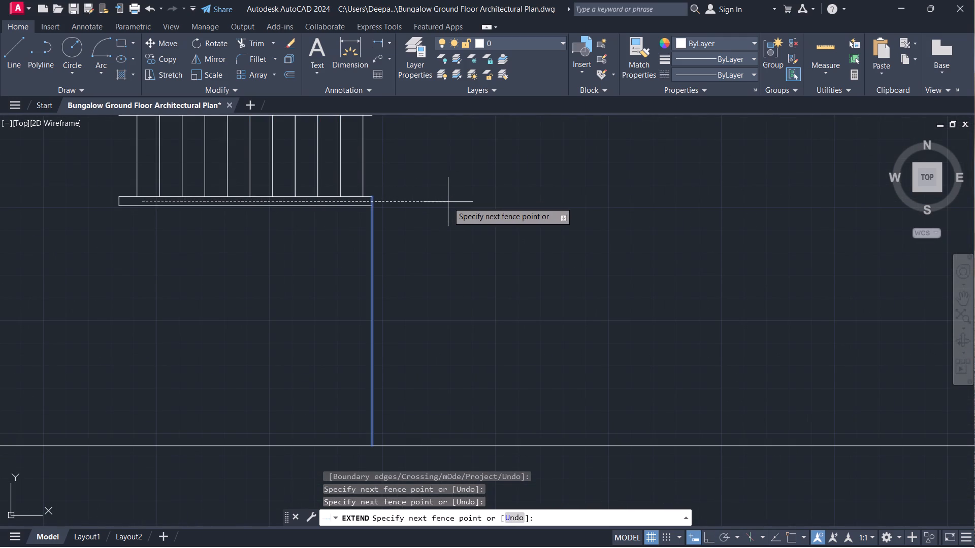
click(448, 202)
right_click(453, 205)
click(477, 227)
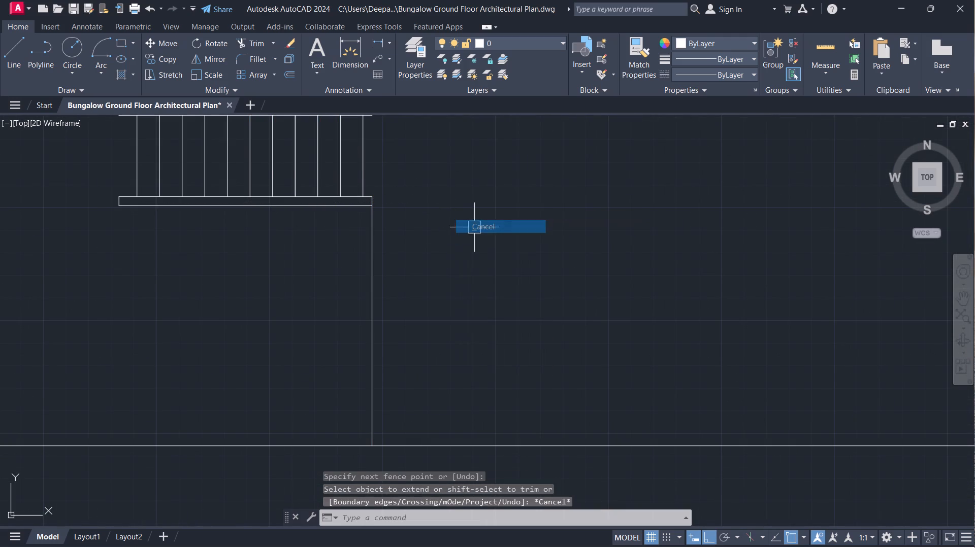
Create a blend curve between the south edge and the west end line of the 4" wall south of the steps.
scroll(411, 261, down, 1)
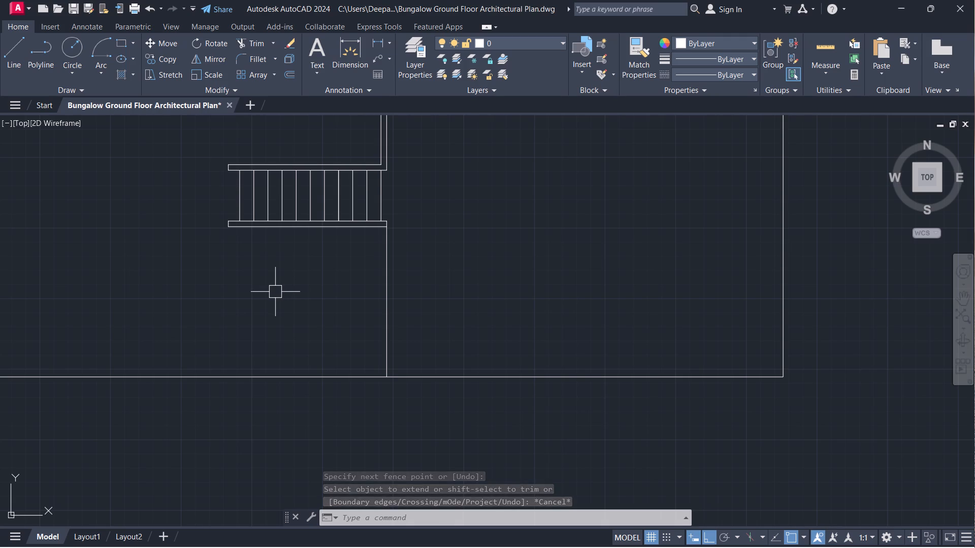
scroll(286, 321, down, 1)
middle_drag(286, 321, 411, 369)
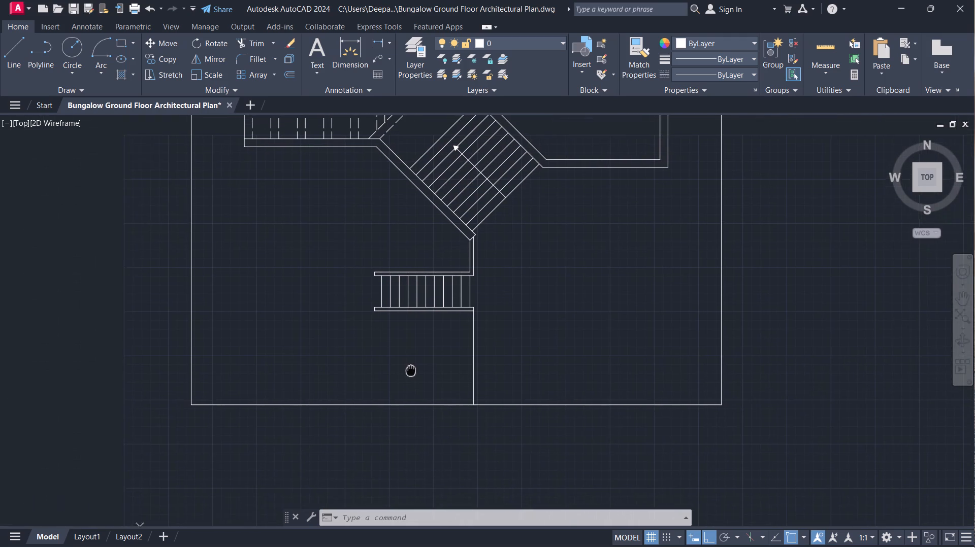
middle_drag(411, 369, 414, 380)
scroll(377, 355, down, 1)
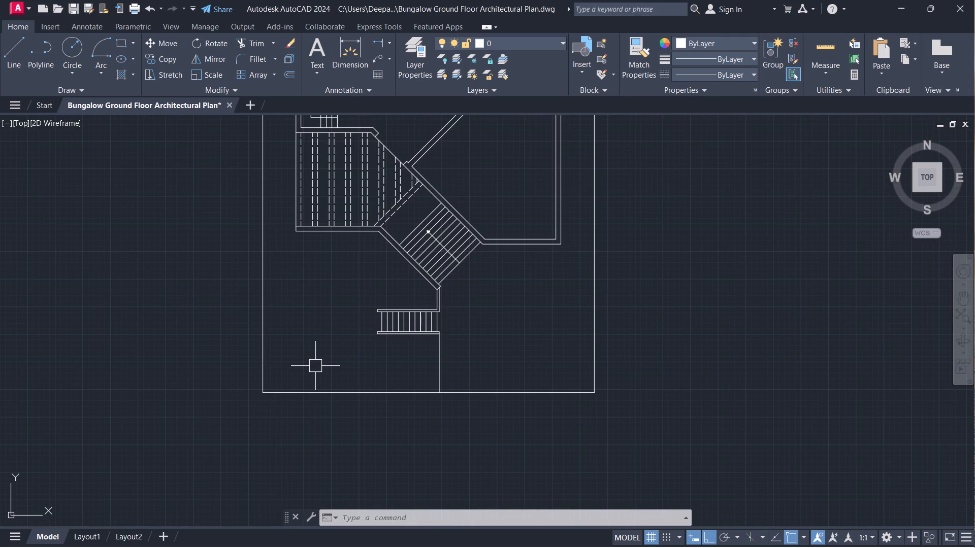
click(274, 60)
click(275, 110)
click(284, 57)
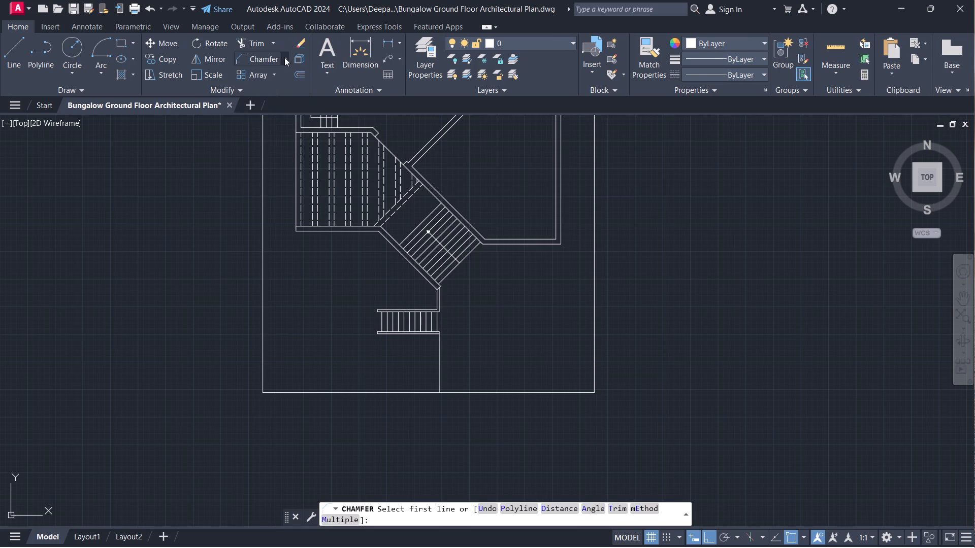
click(282, 134)
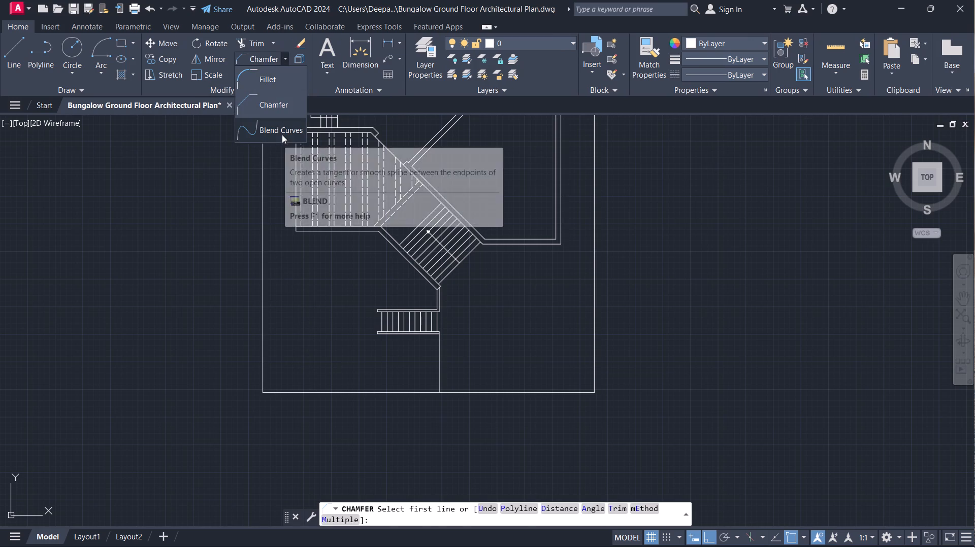
scroll(399, 347, up, 4)
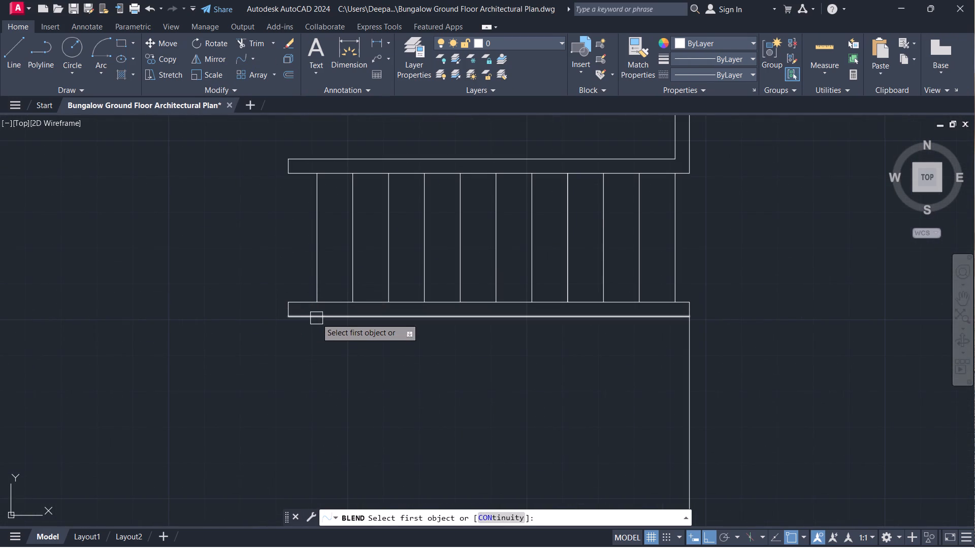
click(318, 317)
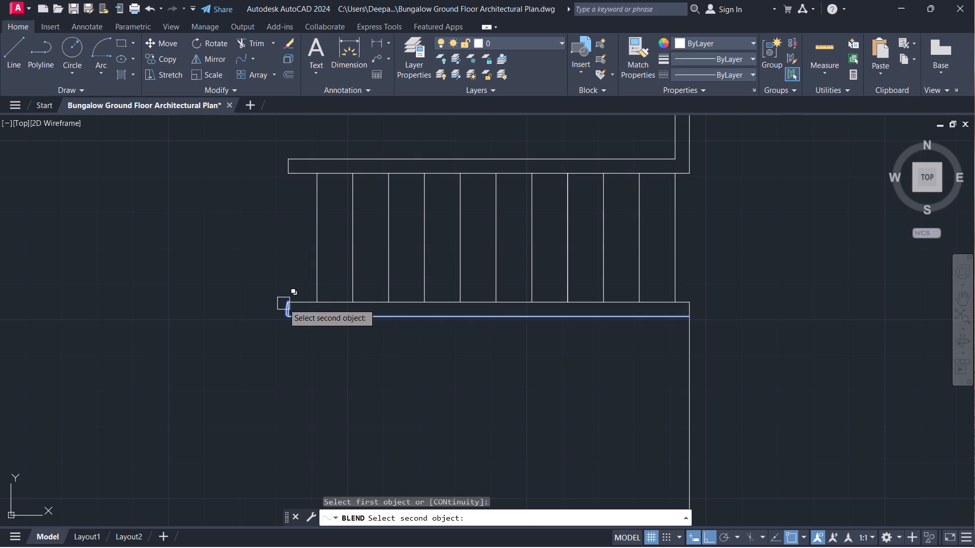
scroll(287, 306, up, 4)
click(289, 307)
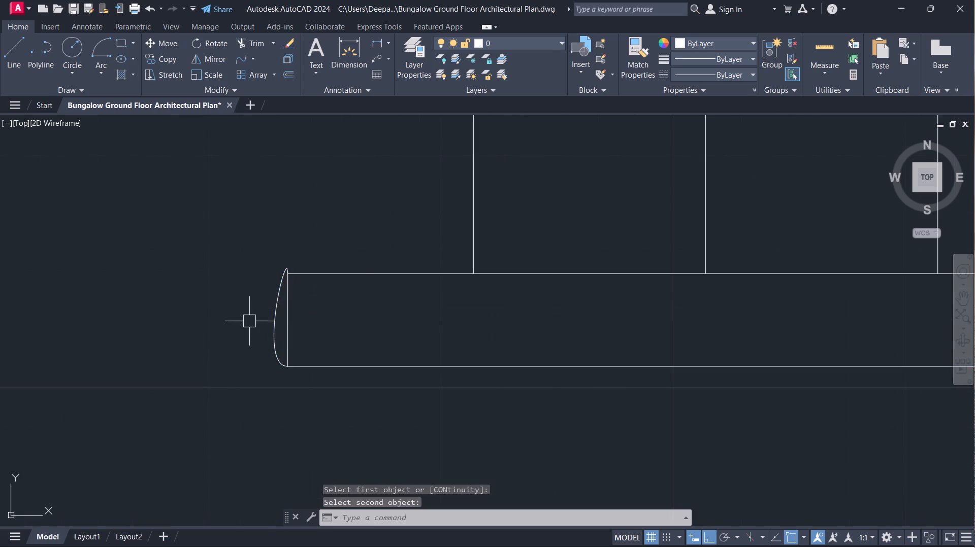
Stretch the blend curve's upper control vertex horizontally west, away from the wall end.
right_click(241, 319)
click(192, 160)
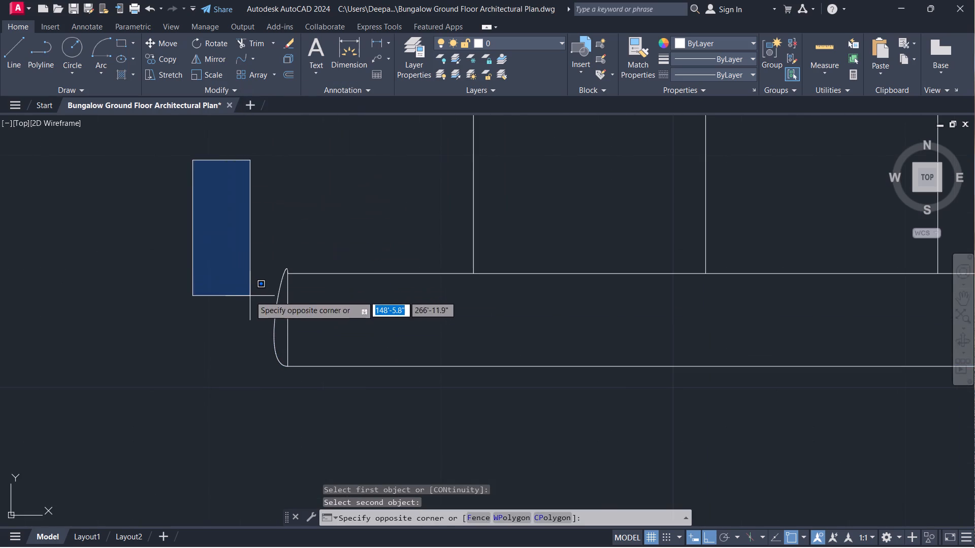
drag(216, 265, 222, 266)
click(270, 324)
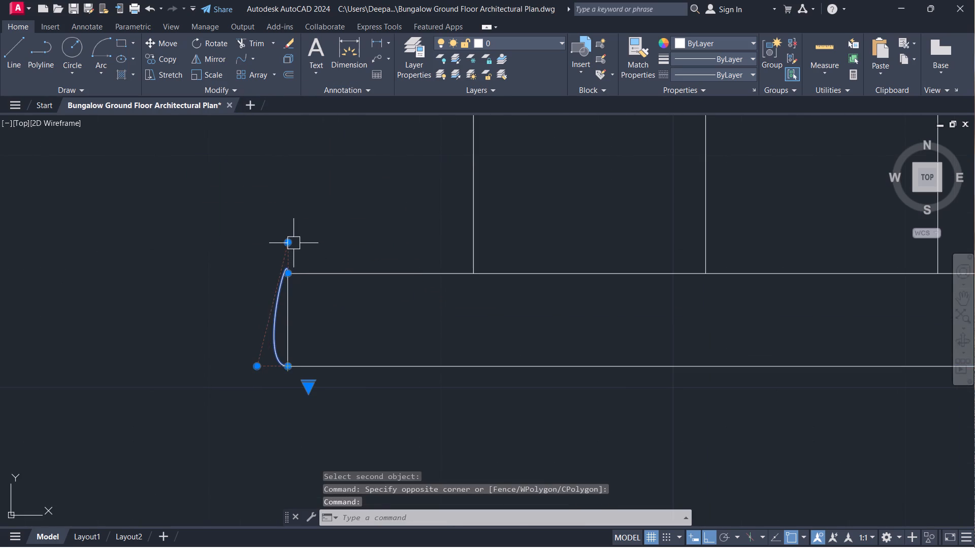
click(290, 242)
scroll(120, 230, down, 5)
scroll(119, 232, up, 5)
click(123, 231)
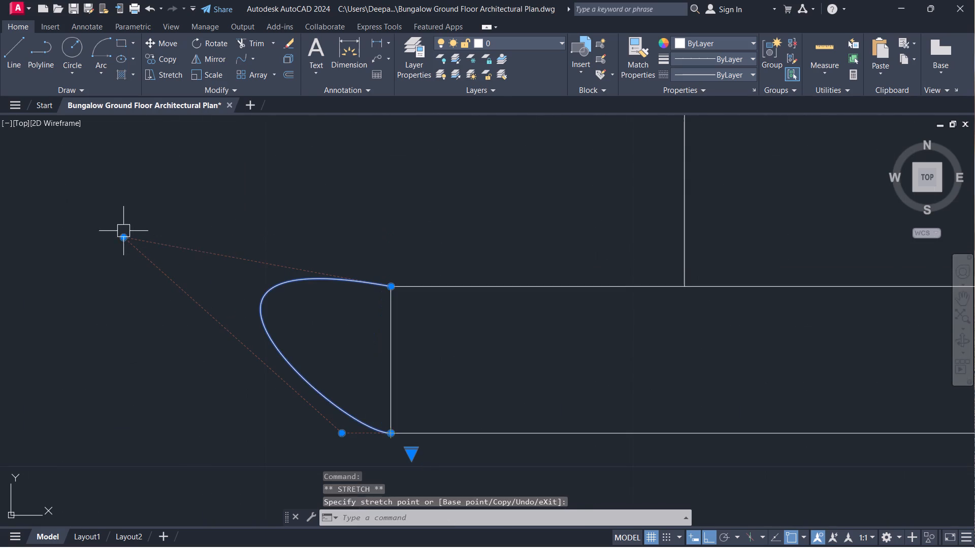
Stretch the curve's upper endpoint north onto the bottom line of the wall below the dashed-line area.
click(392, 286)
scroll(222, 241, down, 1)
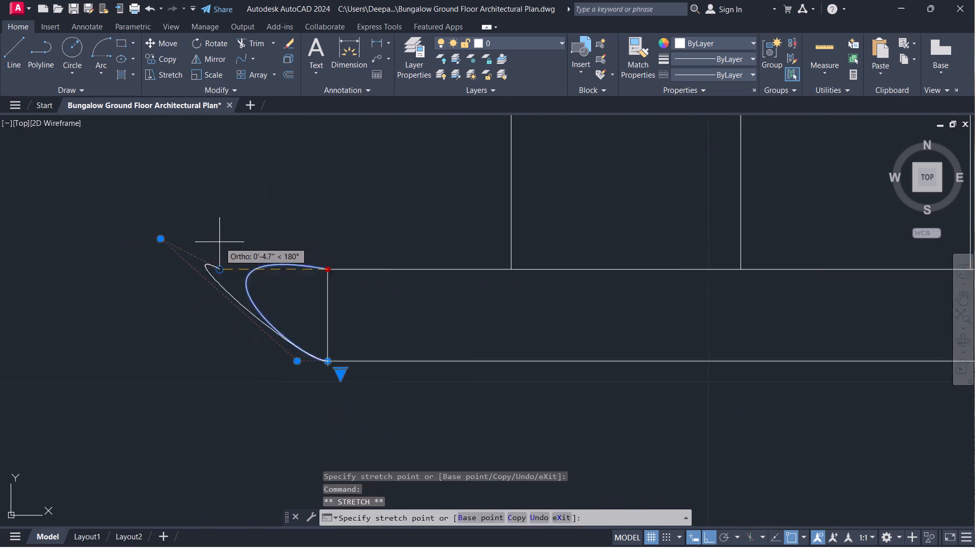
scroll(218, 243, down, 2)
middle_drag(218, 243, 313, 506)
scroll(336, 407, down, 4)
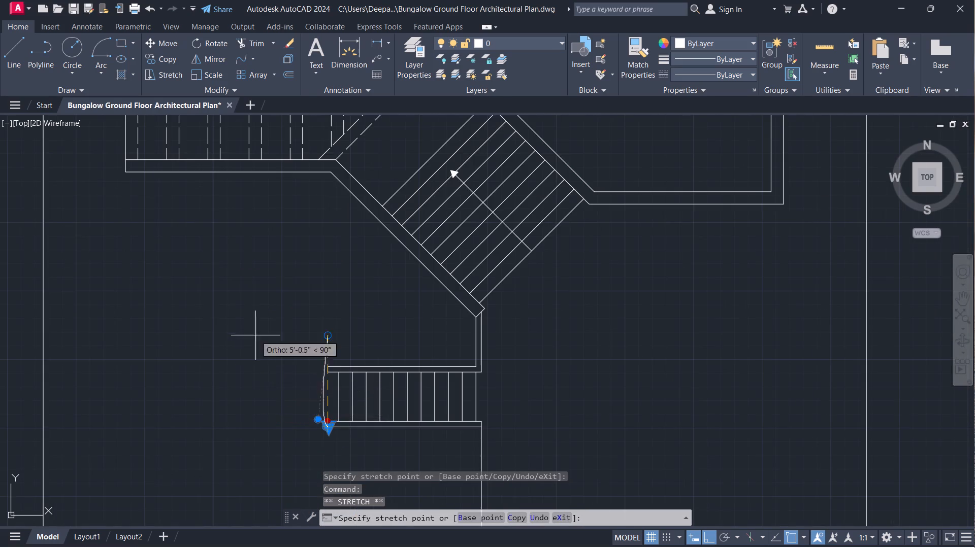
scroll(180, 194, up, 1)
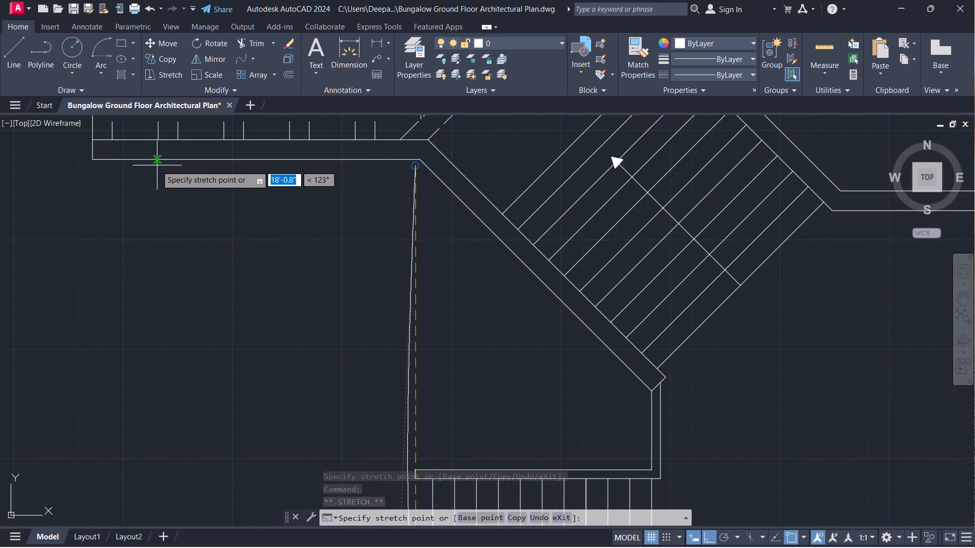
click(200, 159)
Stretch the curve's outer control vertex about 12'-4" west so that the curve bows outward.
scroll(225, 255, down, 4)
scroll(225, 255, up, 1)
scroll(225, 255, down, 1)
middle_drag(221, 252, 212, 115)
scroll(244, 170, up, 3)
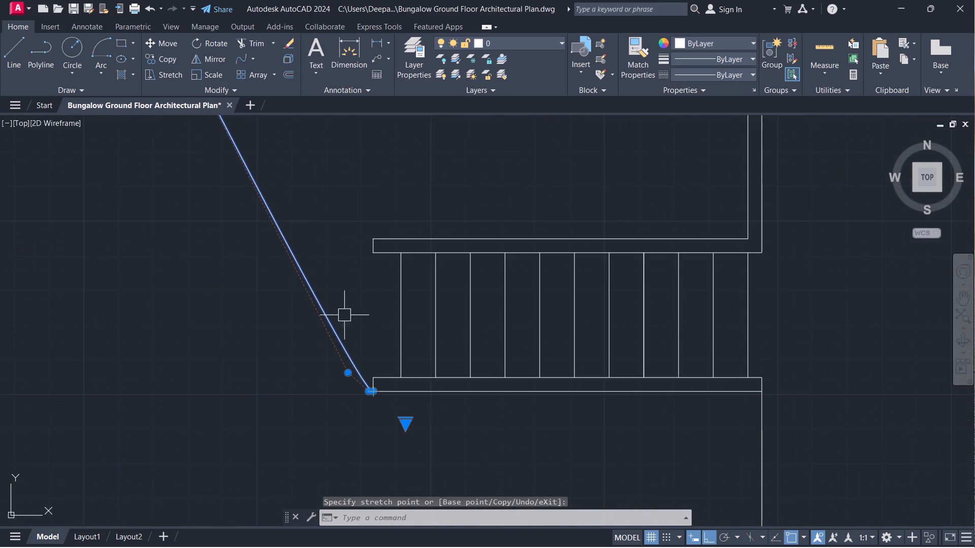
scroll(362, 361, up, 3)
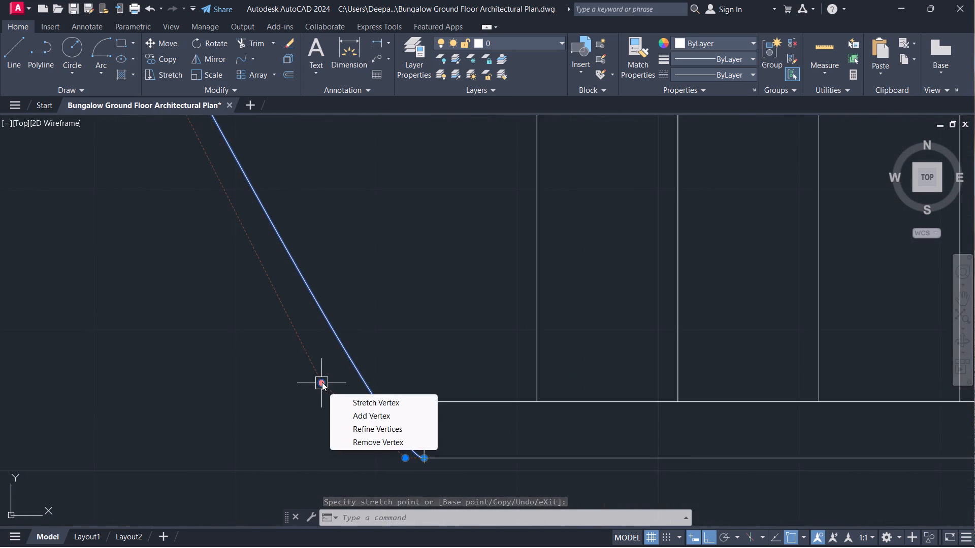
click(322, 382)
scroll(245, 288, down, 5)
middle_drag(245, 288, 452, 391)
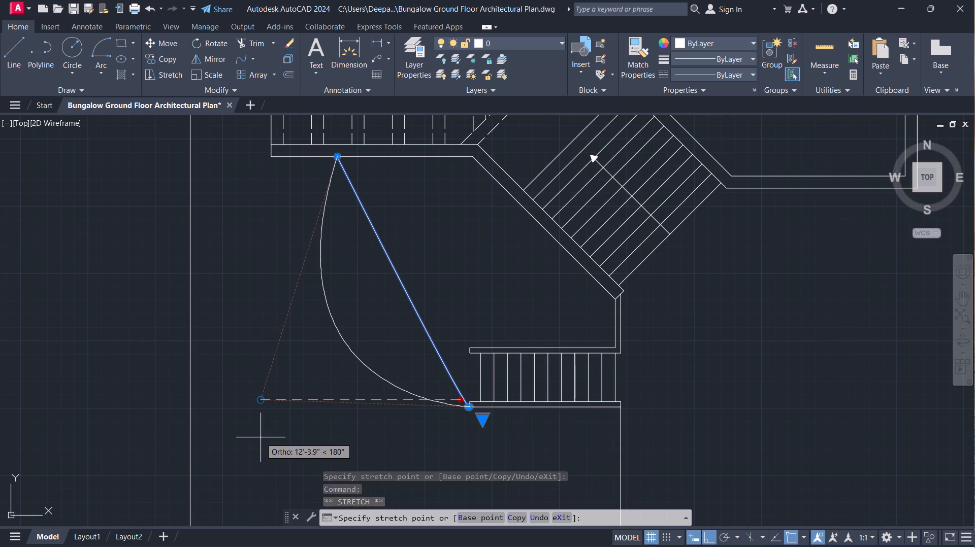
click(260, 460)
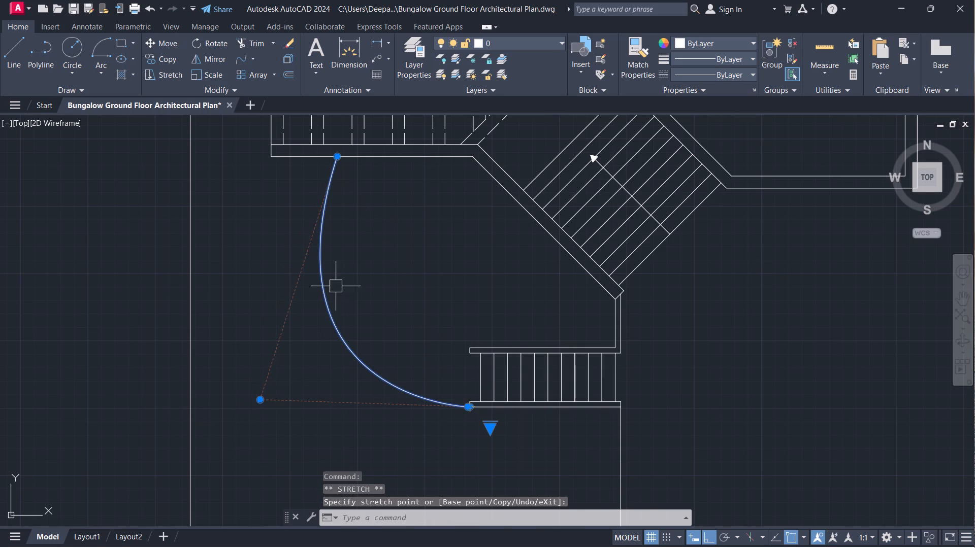
Stretch the control vertex beside the curve's lower endpoint horizontally west, in line with the wall's south edge.
click(327, 286)
click(321, 275)
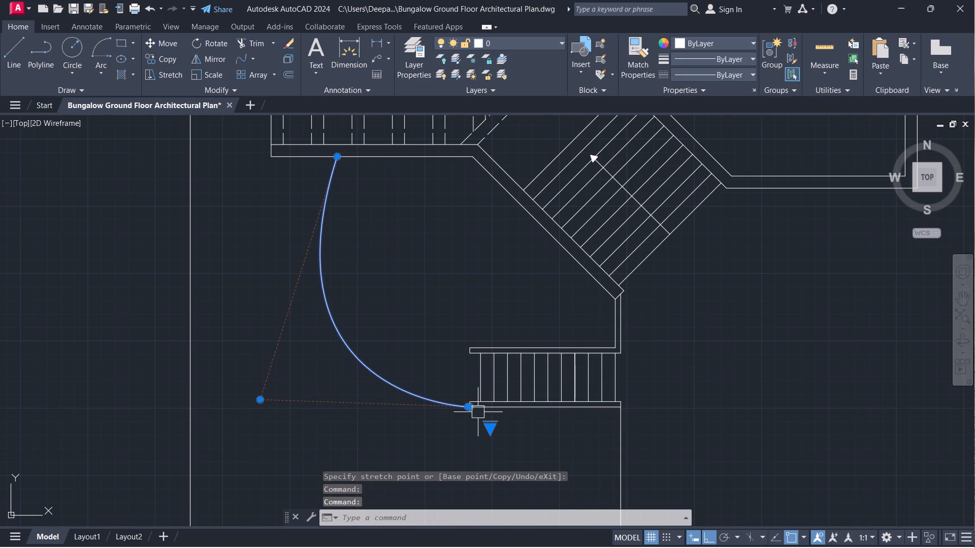
scroll(474, 408, up, 10)
scroll(521, 383, up, 3)
click(681, 247)
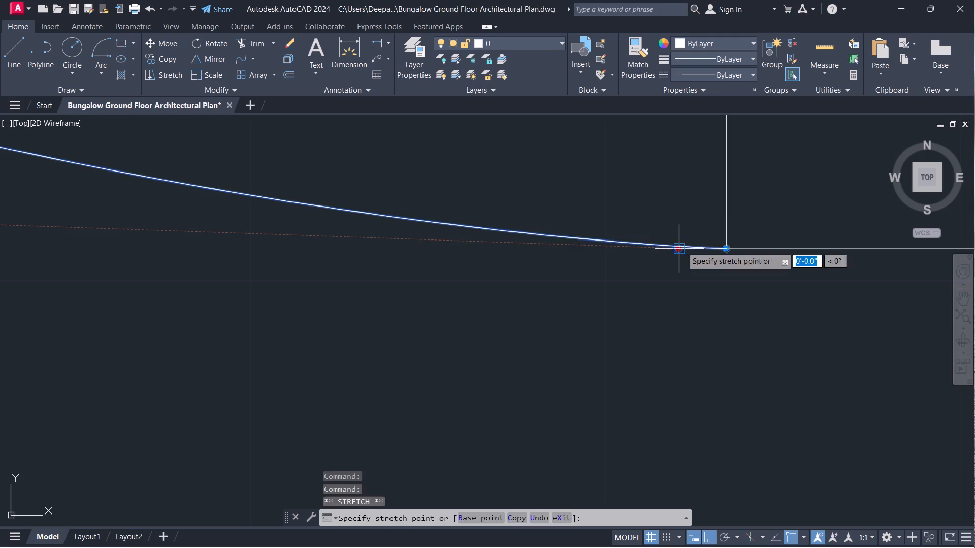
scroll(200, 365, down, 2)
scroll(200, 365, up, 1)
scroll(200, 365, down, 5)
middle_drag(182, 340, 316, 333)
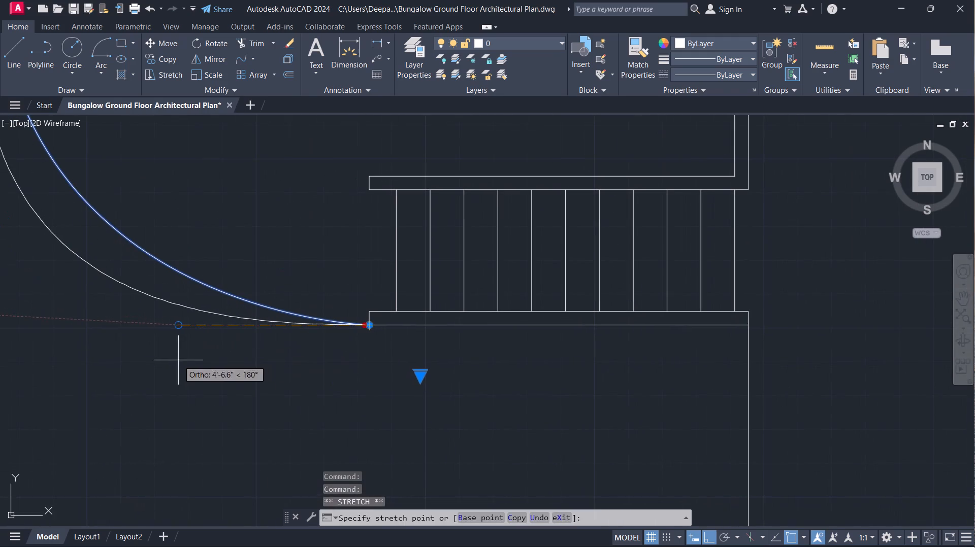
click(133, 357)
Stretch the curve's westernmost control vertex straight north by a little over 6' to round out the curve.
scroll(156, 305, down, 3)
middle_drag(159, 305, 234, 434)
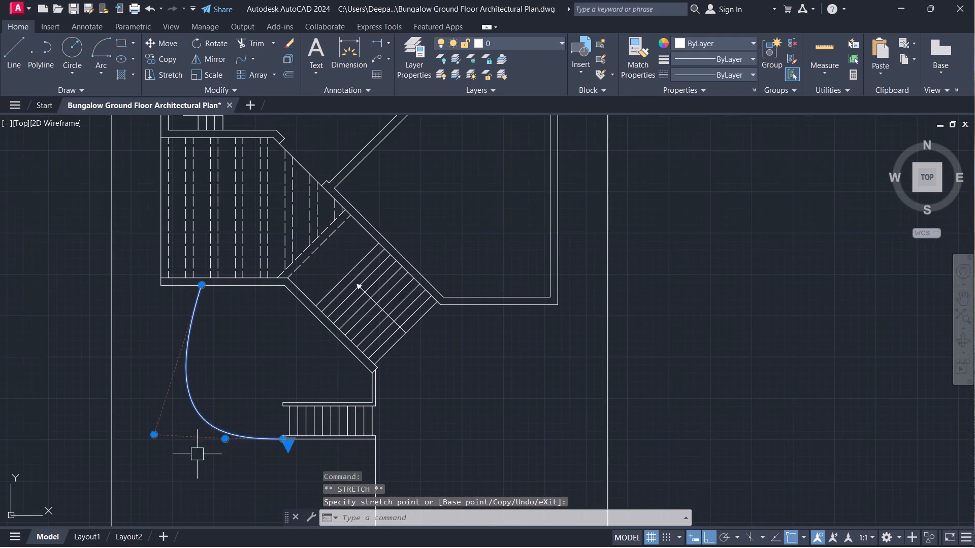
scroll(186, 460, up, 2)
click(110, 398)
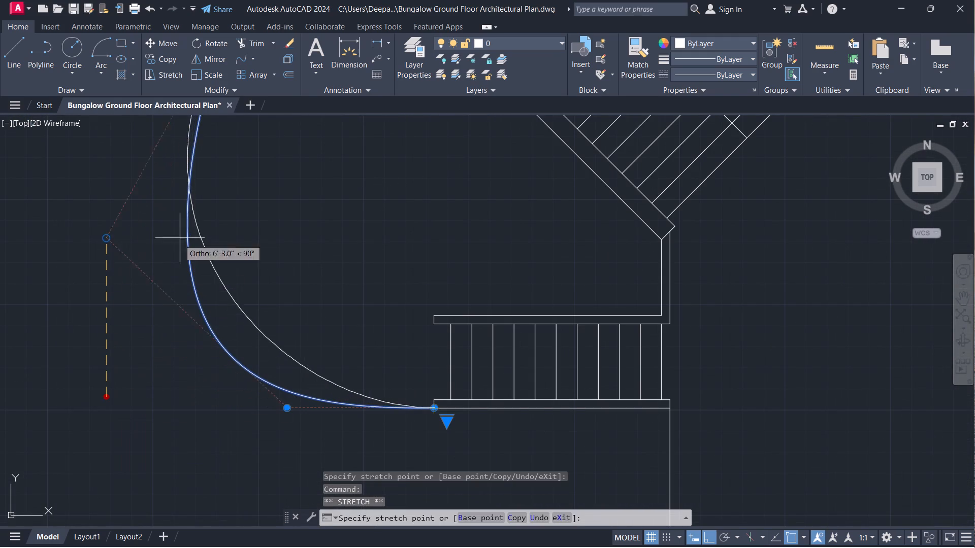
click(135, 230)
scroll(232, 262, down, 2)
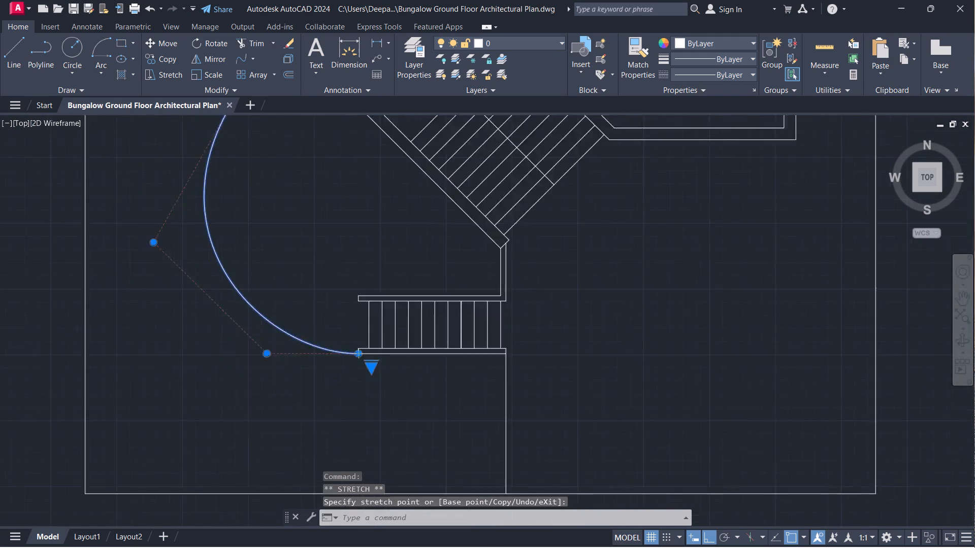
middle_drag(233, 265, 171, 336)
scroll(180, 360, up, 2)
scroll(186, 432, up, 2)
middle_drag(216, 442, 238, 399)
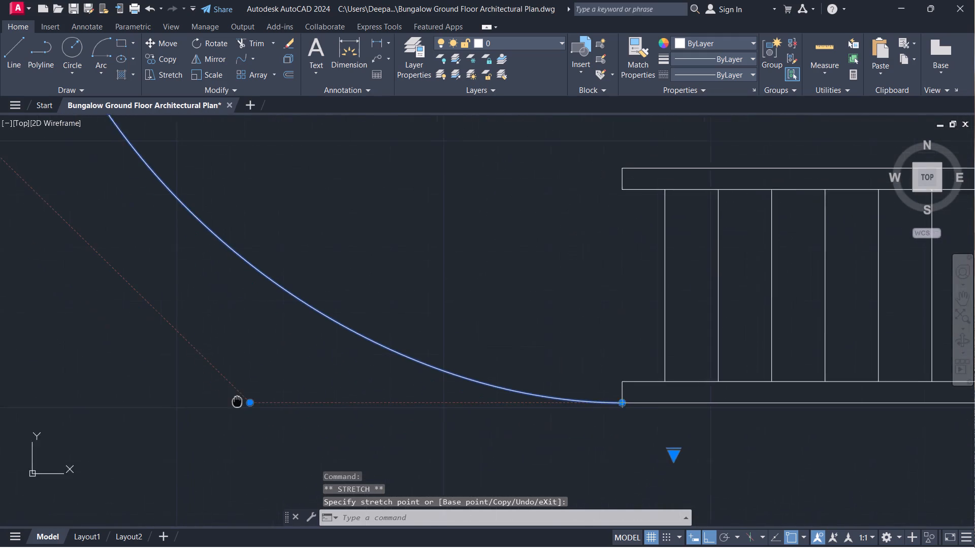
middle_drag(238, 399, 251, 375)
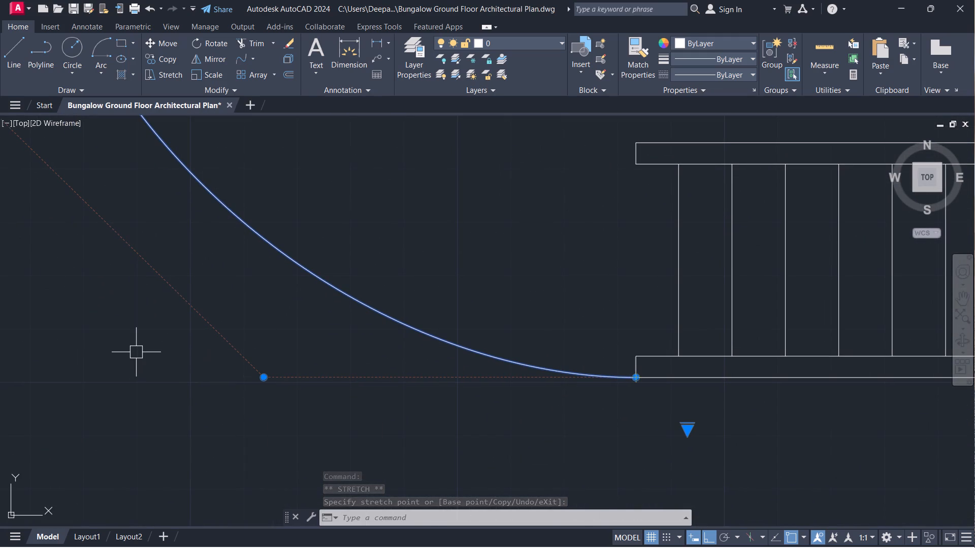
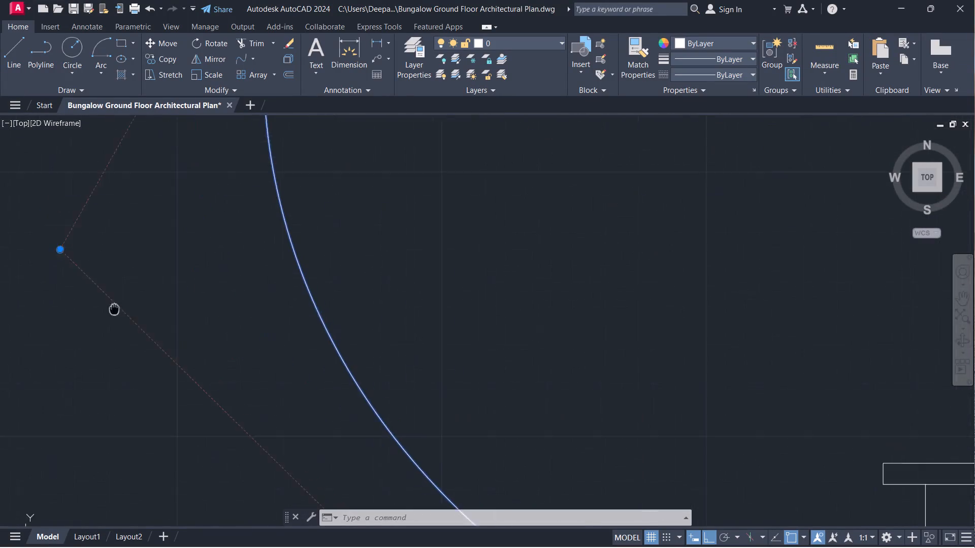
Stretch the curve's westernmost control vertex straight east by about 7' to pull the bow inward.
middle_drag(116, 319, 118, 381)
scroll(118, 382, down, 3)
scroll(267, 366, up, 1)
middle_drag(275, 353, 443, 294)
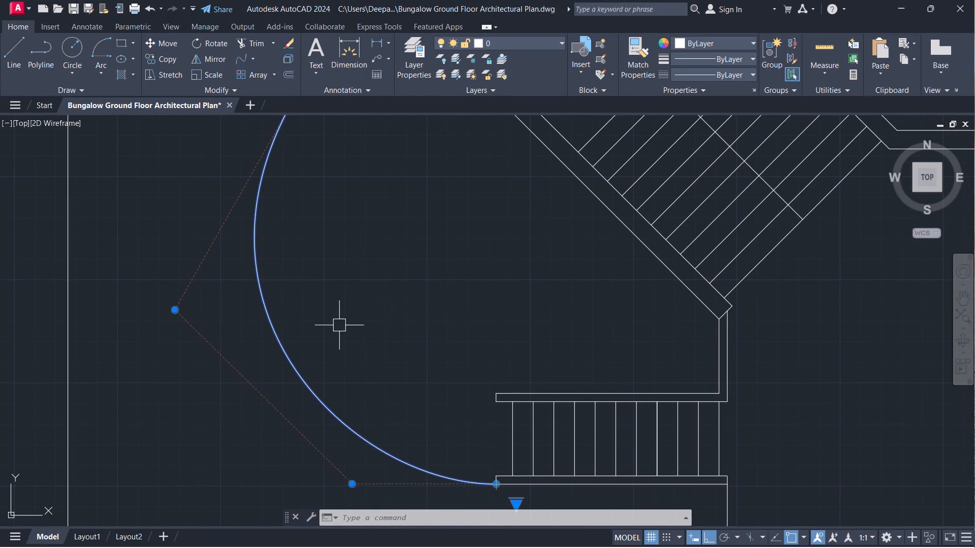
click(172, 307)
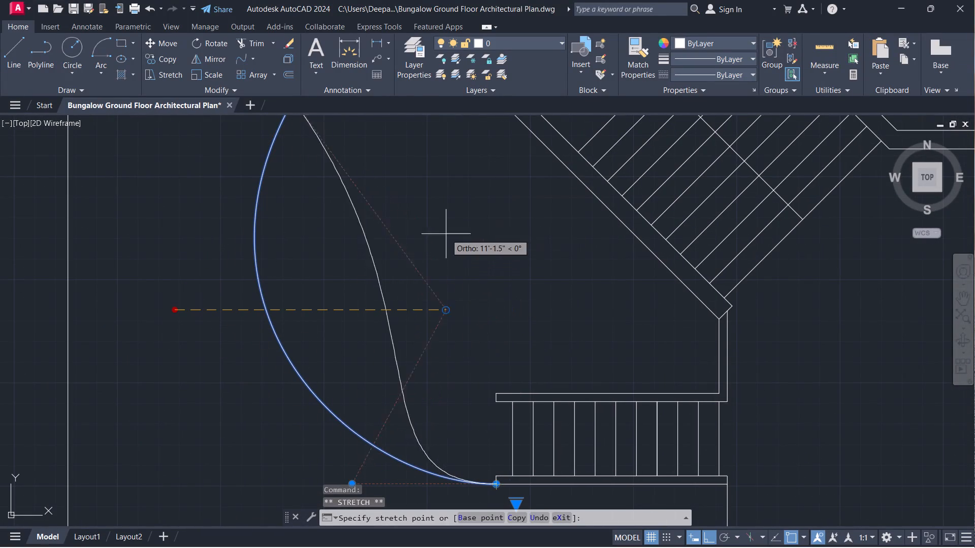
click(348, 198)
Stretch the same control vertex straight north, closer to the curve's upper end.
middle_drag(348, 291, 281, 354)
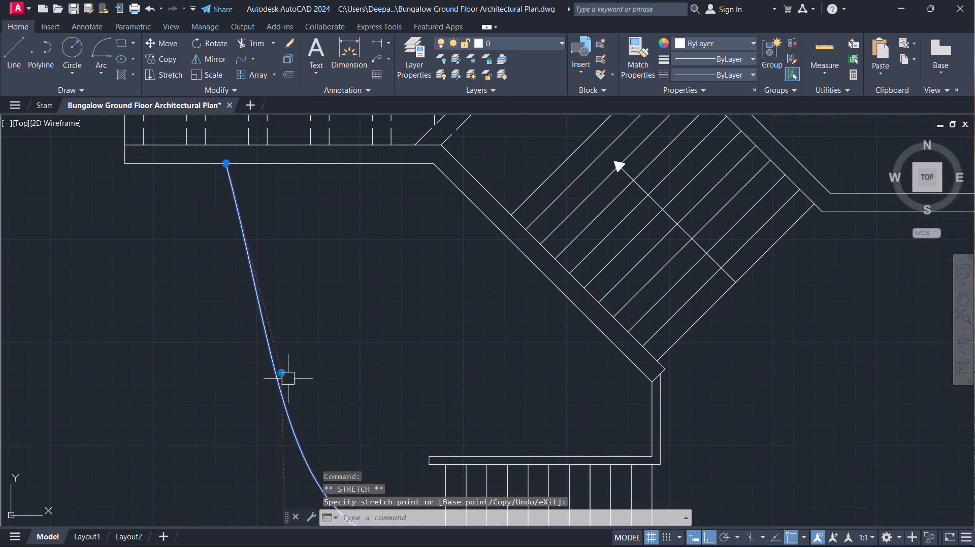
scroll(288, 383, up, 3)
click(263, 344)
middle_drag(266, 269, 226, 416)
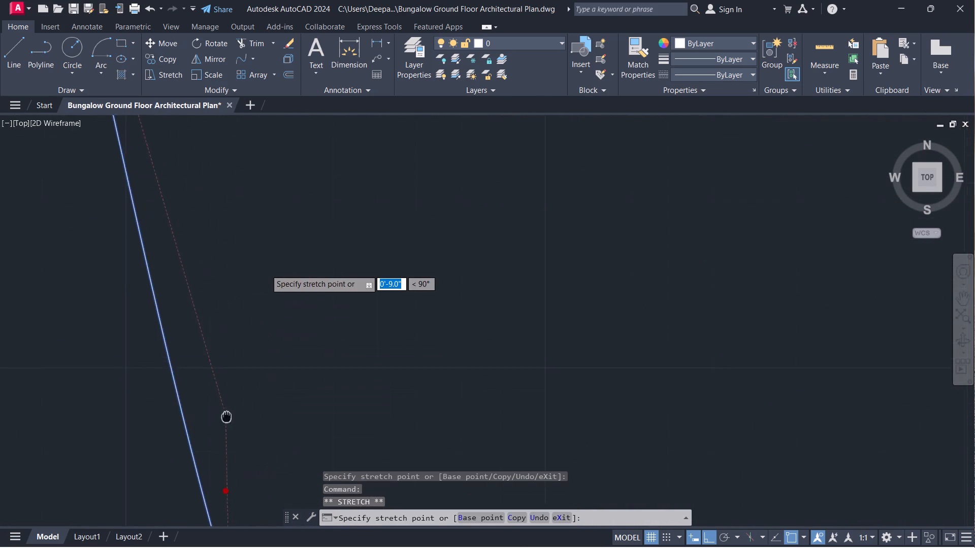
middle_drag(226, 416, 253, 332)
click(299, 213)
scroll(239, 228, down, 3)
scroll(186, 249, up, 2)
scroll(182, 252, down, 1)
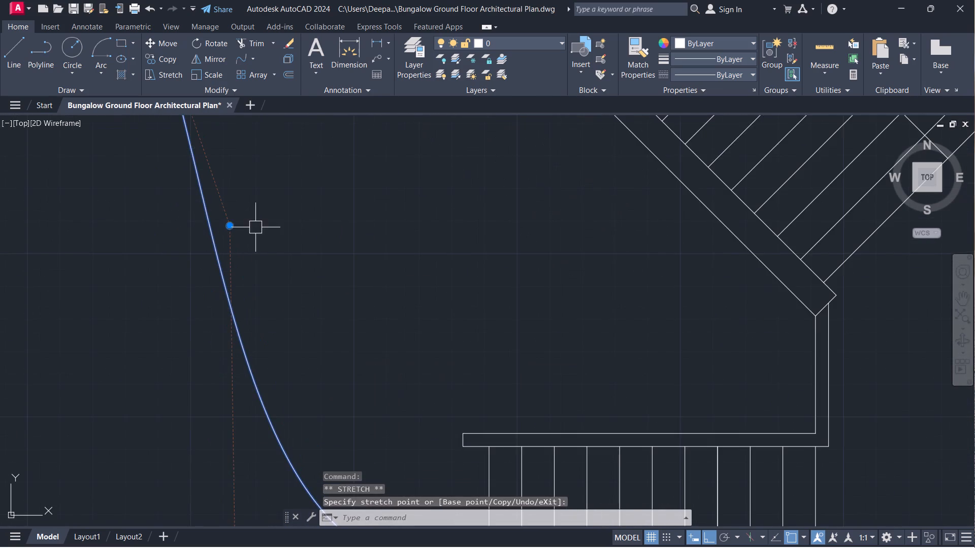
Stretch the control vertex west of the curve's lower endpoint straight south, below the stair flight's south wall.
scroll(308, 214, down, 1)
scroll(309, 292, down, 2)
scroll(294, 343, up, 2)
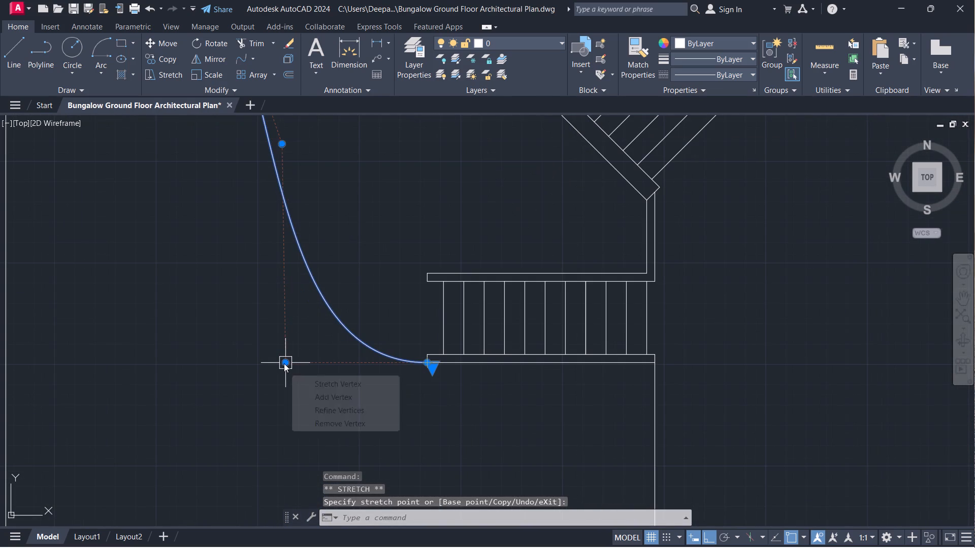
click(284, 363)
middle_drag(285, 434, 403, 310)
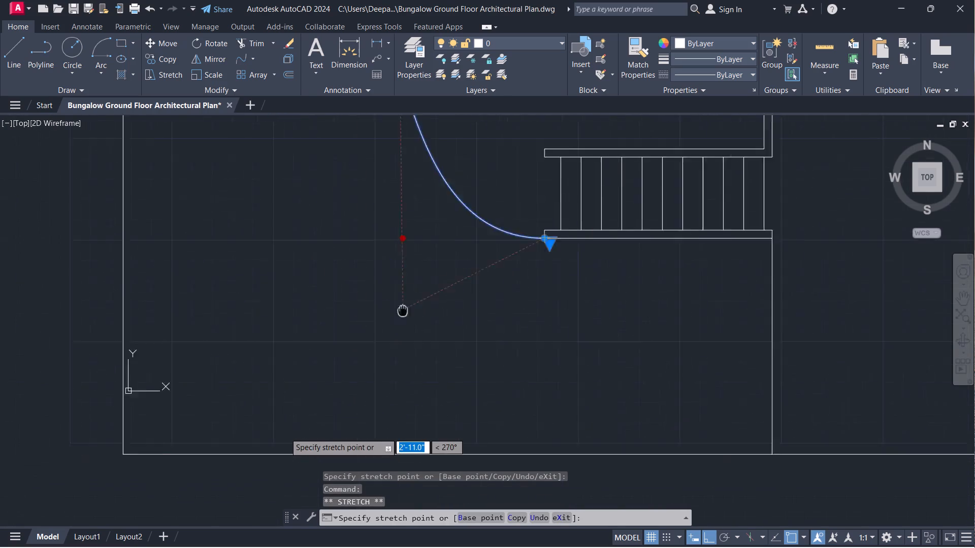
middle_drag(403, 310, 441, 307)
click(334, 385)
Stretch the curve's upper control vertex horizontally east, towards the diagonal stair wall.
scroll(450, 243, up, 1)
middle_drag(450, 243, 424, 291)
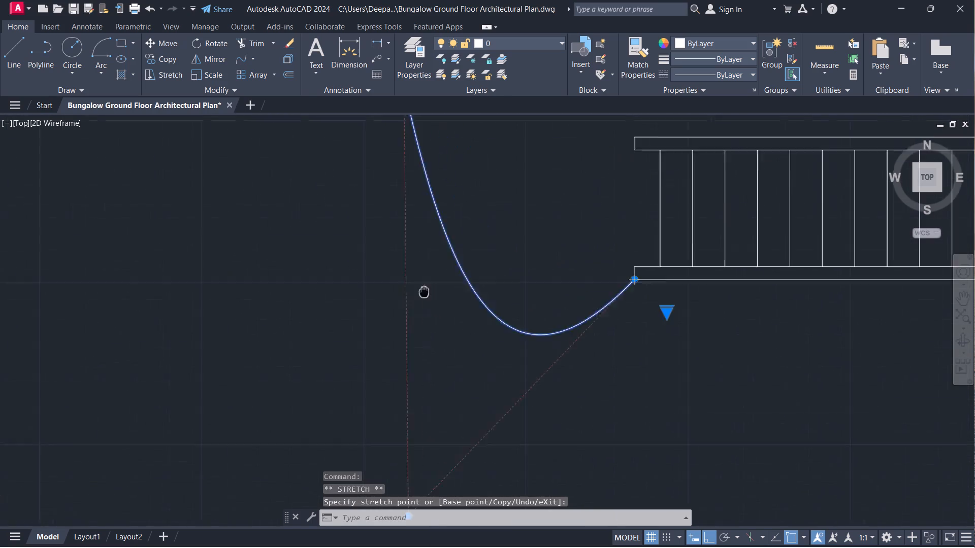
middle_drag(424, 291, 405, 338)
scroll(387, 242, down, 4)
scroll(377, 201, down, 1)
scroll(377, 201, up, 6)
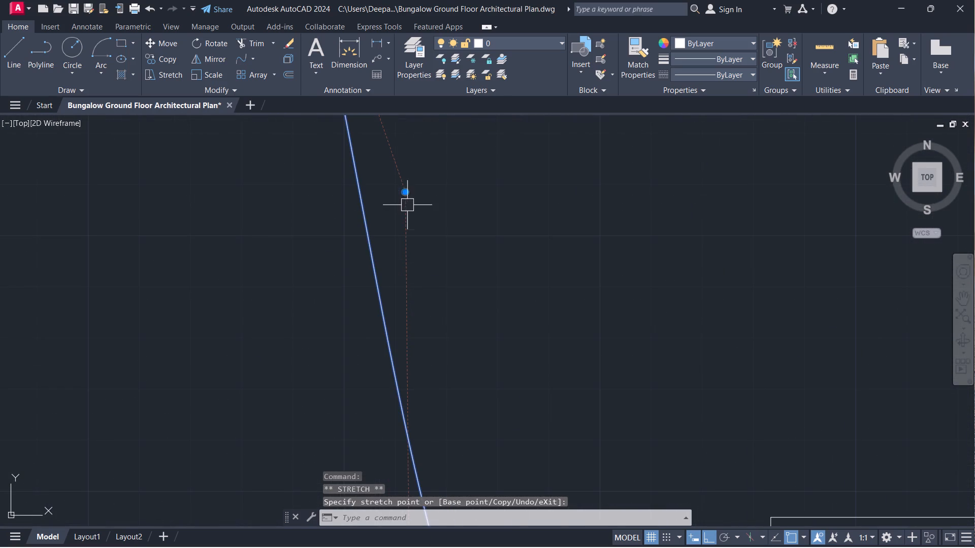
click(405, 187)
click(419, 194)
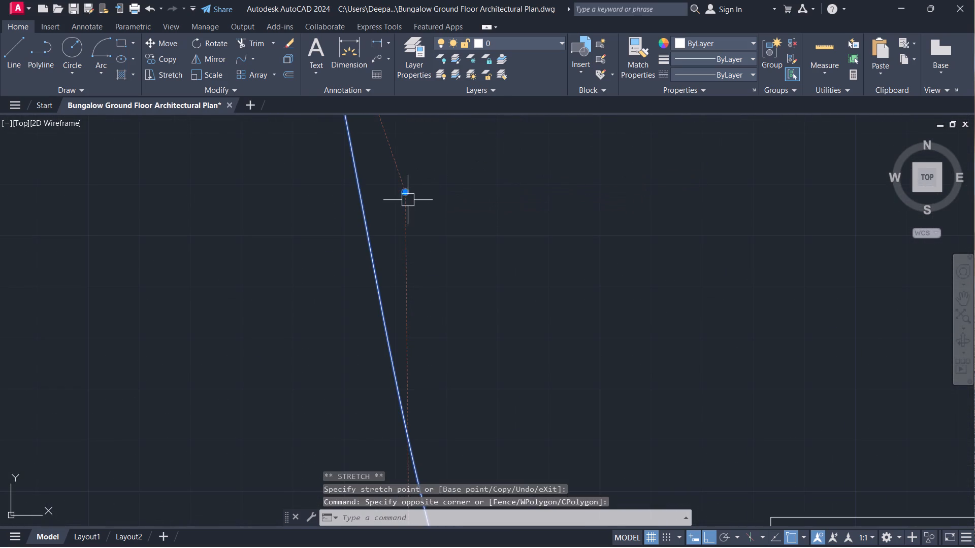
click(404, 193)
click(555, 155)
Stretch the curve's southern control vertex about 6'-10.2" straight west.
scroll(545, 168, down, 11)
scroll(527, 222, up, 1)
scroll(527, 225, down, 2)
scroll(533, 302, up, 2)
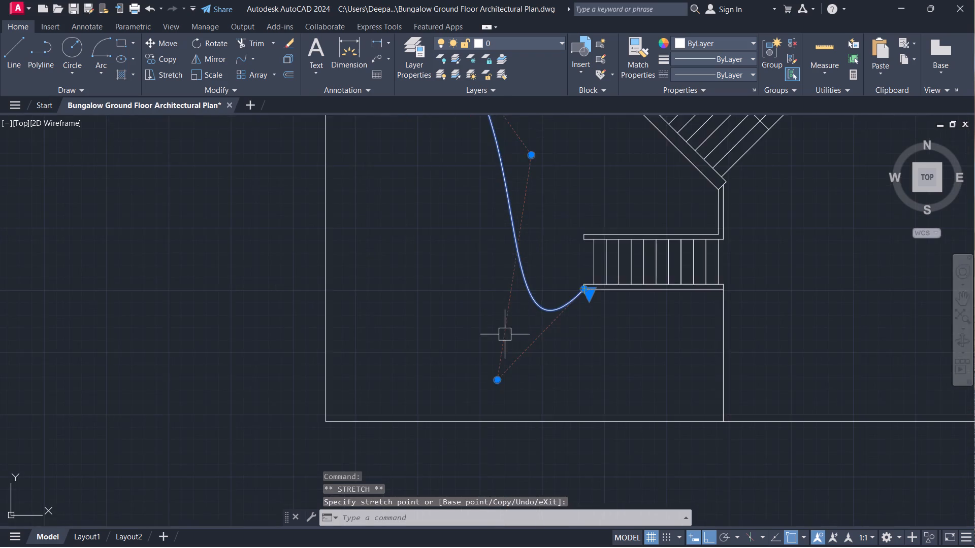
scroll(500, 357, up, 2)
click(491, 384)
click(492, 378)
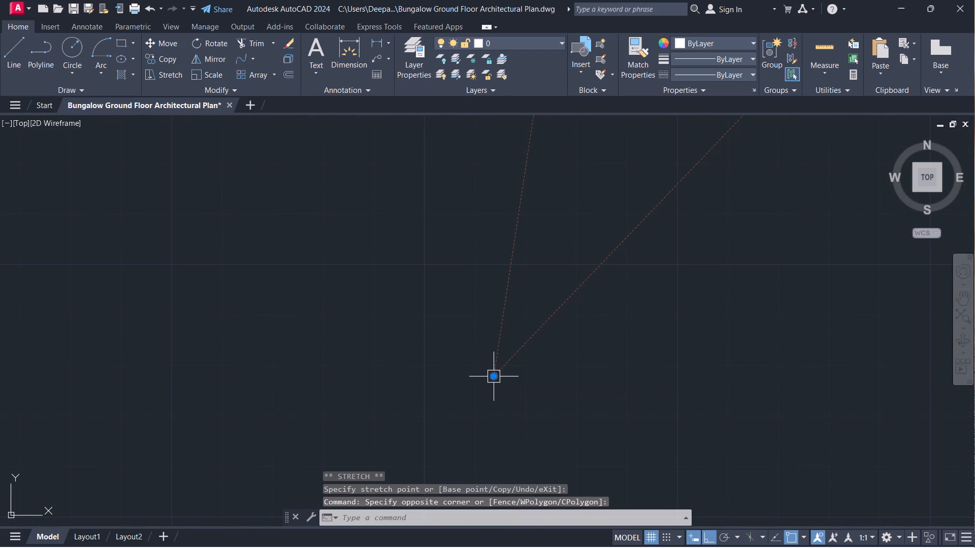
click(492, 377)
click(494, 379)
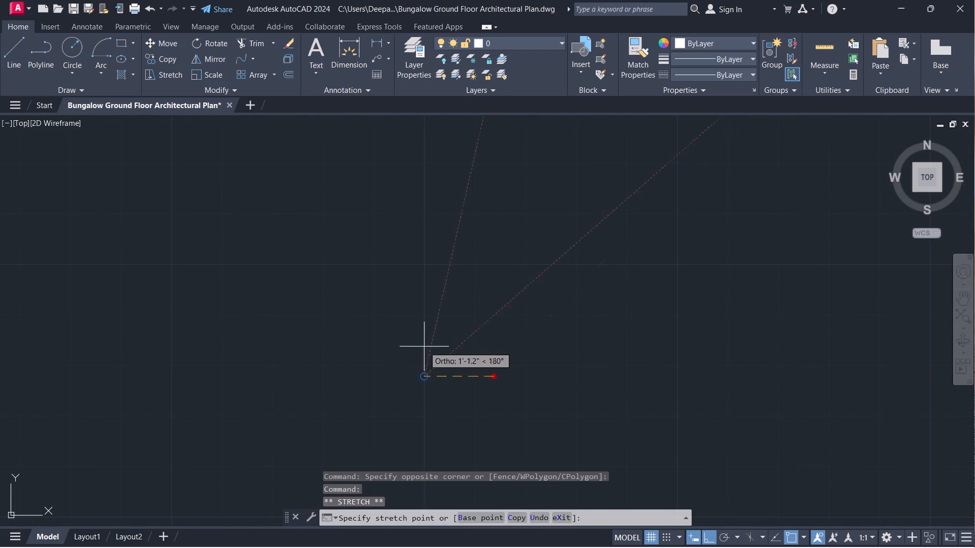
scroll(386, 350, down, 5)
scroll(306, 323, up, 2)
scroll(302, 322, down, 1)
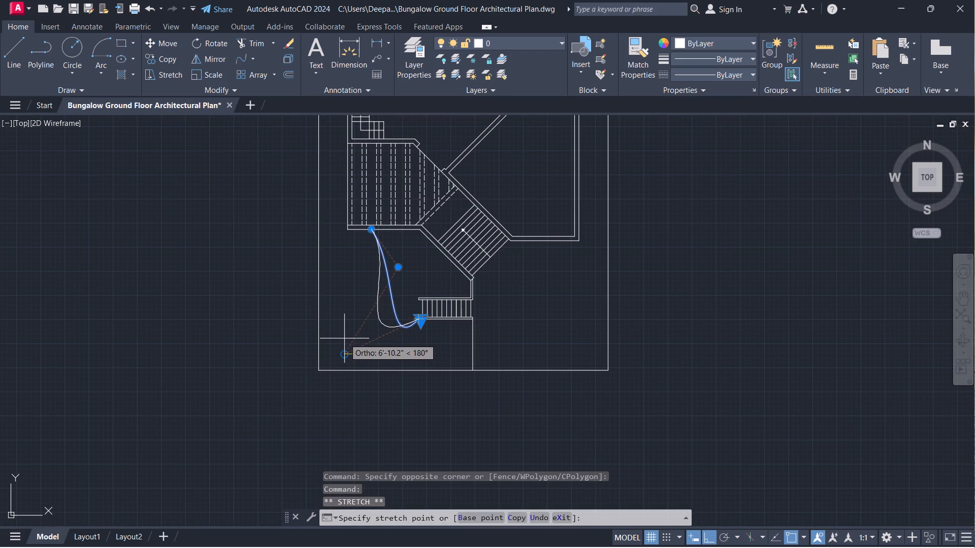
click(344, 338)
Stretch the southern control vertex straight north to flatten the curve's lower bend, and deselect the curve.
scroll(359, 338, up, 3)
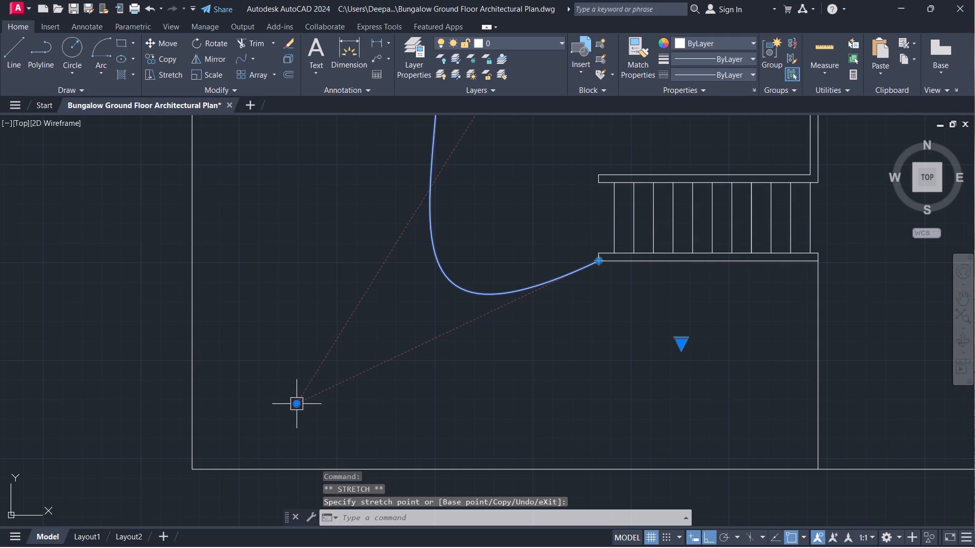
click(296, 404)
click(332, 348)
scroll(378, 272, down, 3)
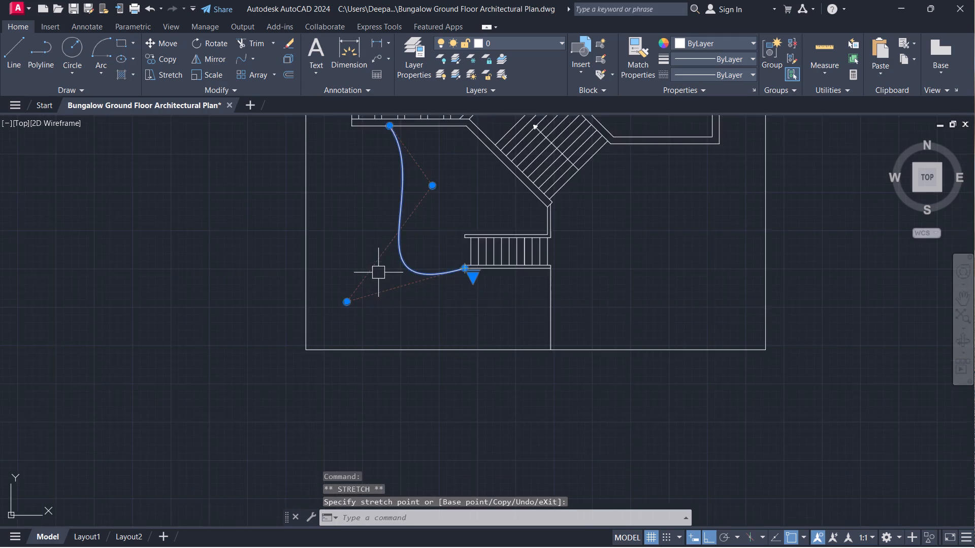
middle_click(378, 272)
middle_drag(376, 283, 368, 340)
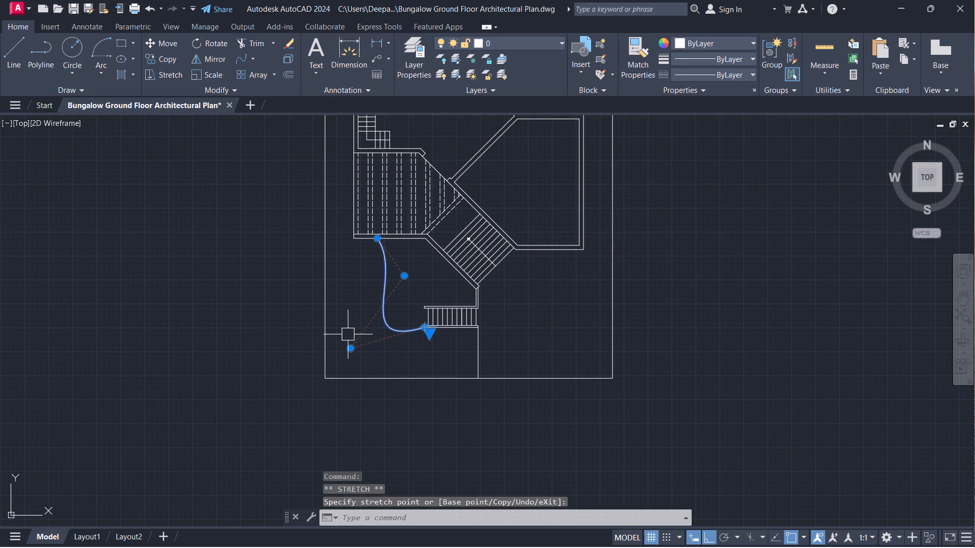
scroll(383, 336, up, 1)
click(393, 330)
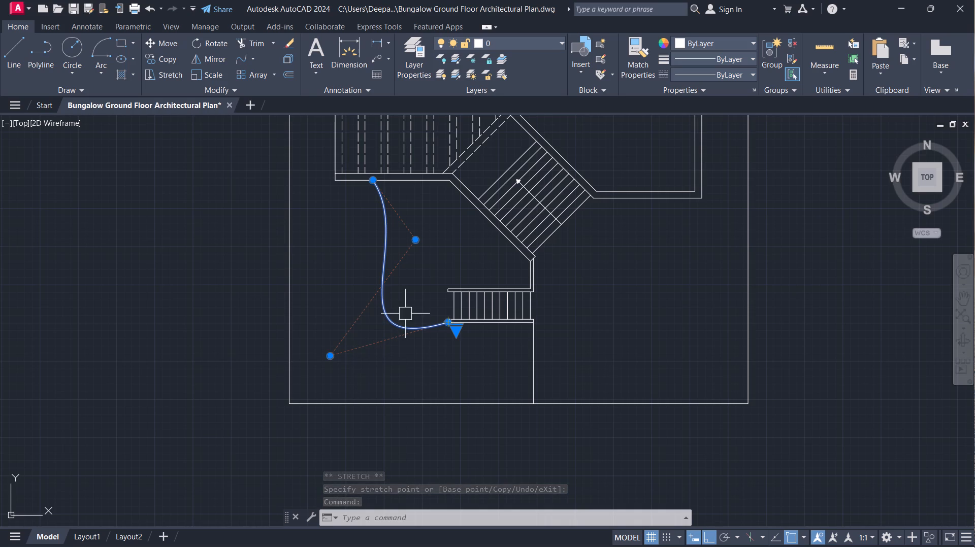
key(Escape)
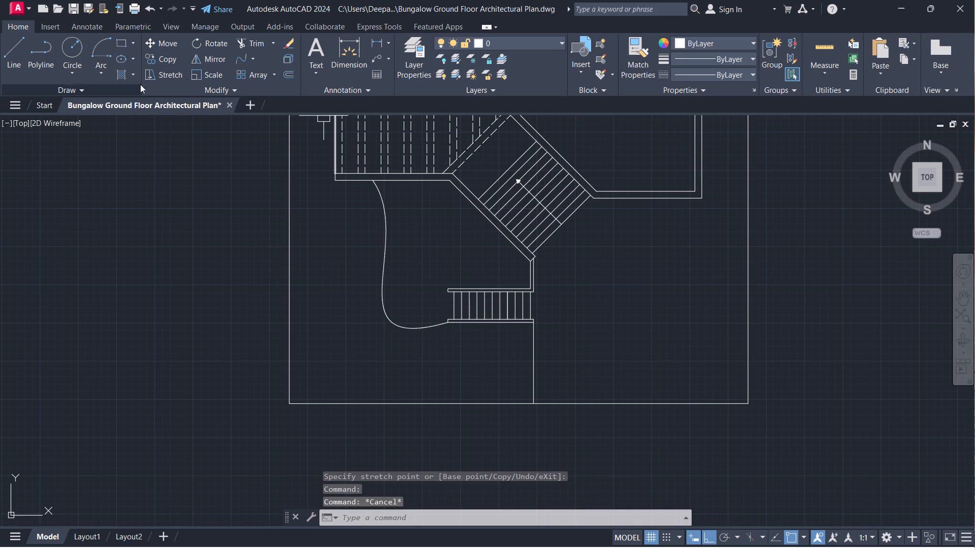
Erase the S-shaped curve between the building wall and the horizontal stair flight.
click(426, 280)
click(370, 269)
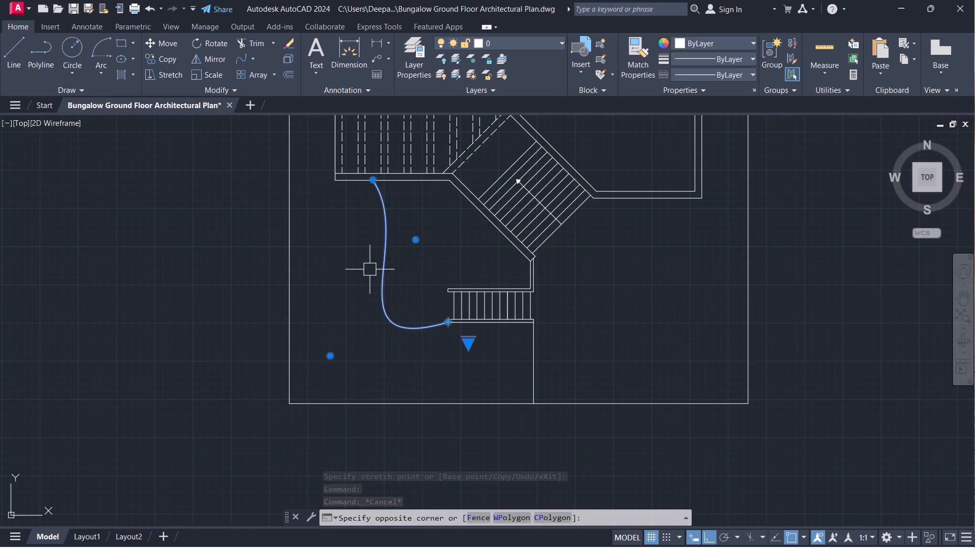
key(Delete)
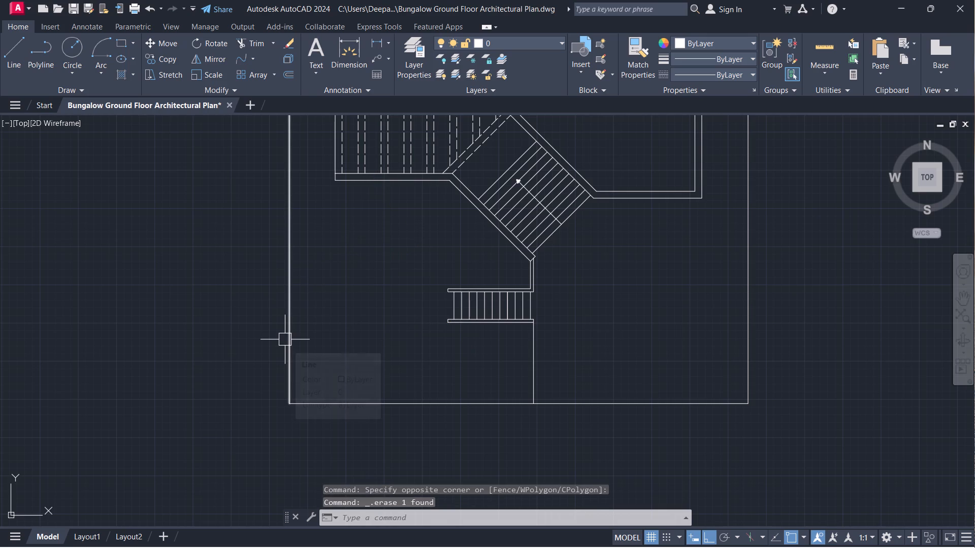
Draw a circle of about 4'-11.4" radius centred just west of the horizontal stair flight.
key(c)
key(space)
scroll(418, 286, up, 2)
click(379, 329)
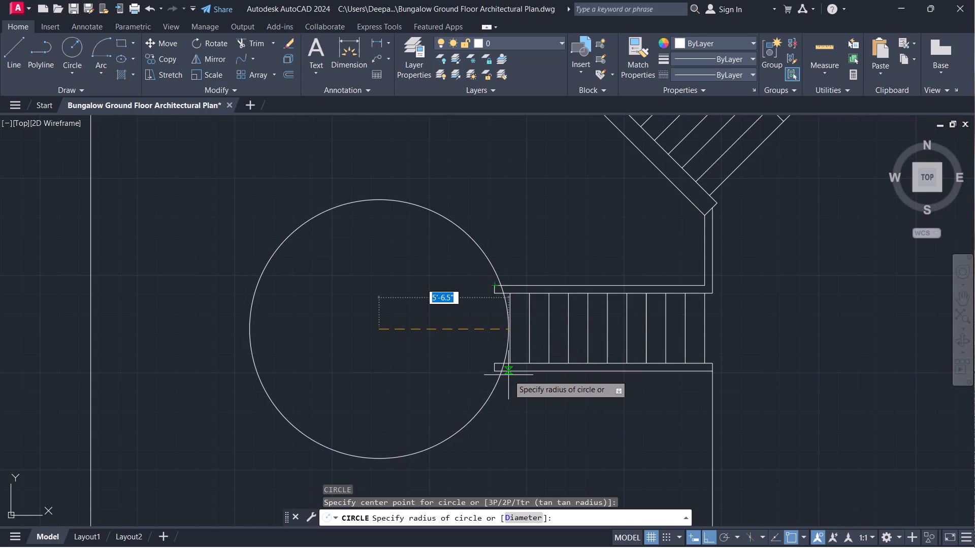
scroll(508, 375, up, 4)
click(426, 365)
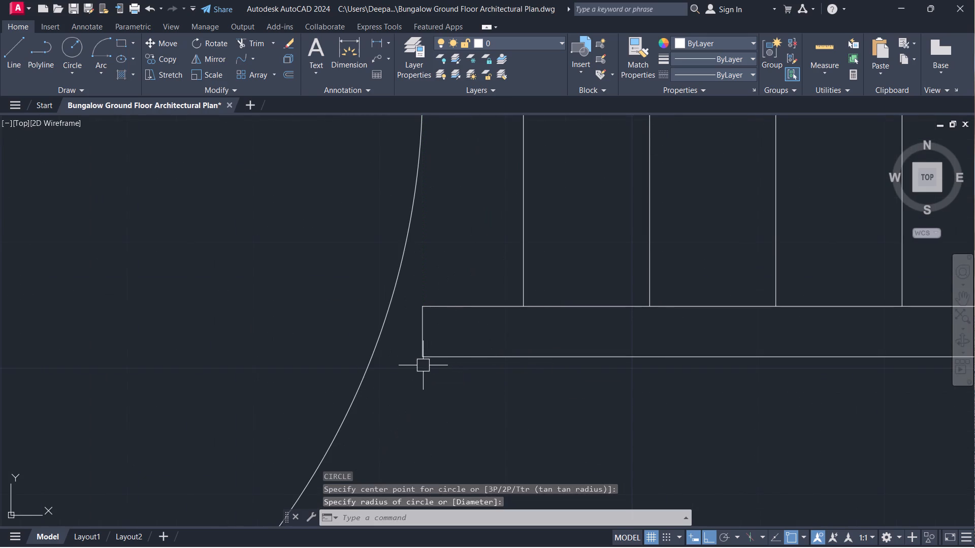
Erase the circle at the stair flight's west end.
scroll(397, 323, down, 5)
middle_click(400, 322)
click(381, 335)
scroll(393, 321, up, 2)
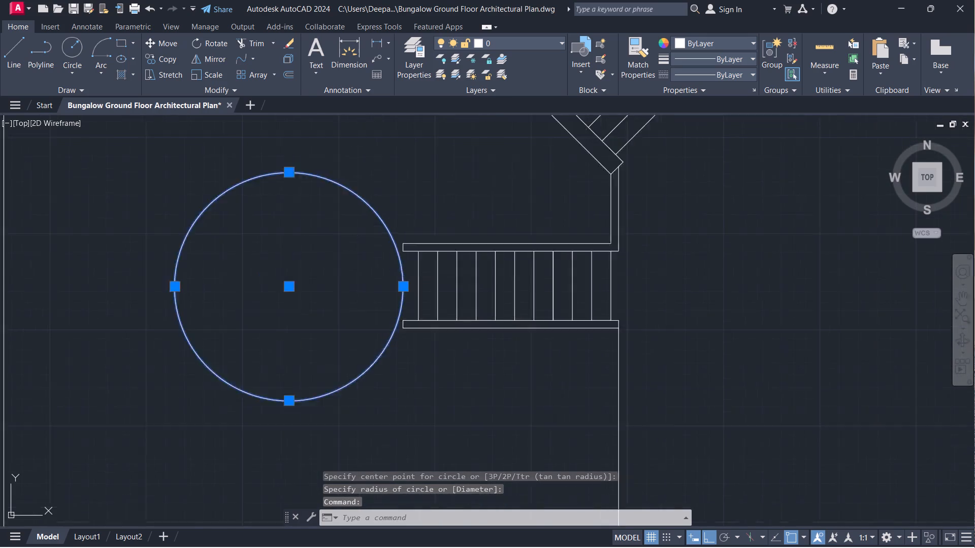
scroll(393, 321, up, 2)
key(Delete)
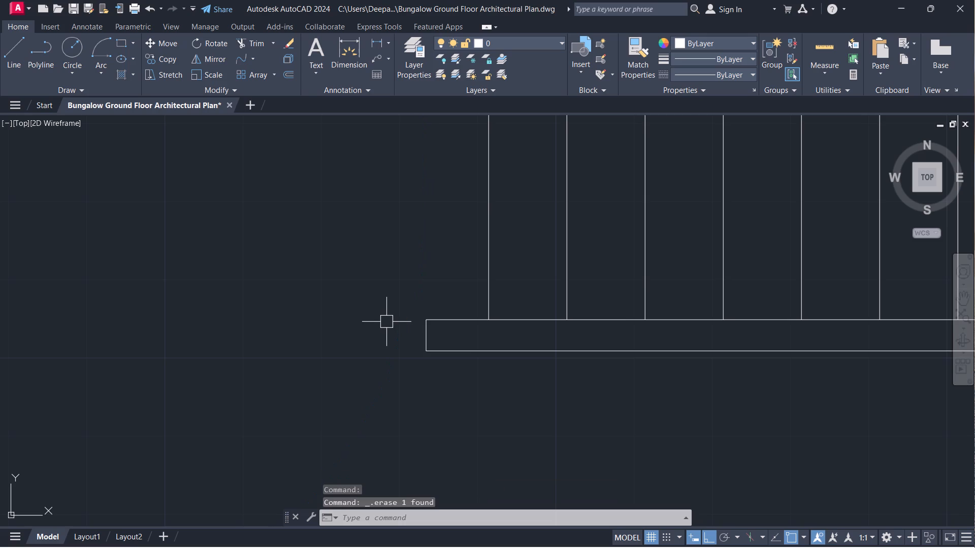
Draw a circle centred west of the horizontal stair flight, passing through the outer west corner of its south wall.
text(C)
key(space)
scroll(403, 312, down, 2)
scroll(402, 312, up, 1)
scroll(402, 312, down, 1)
key(Escape)
scroll(336, 269, down, 2)
key(space)
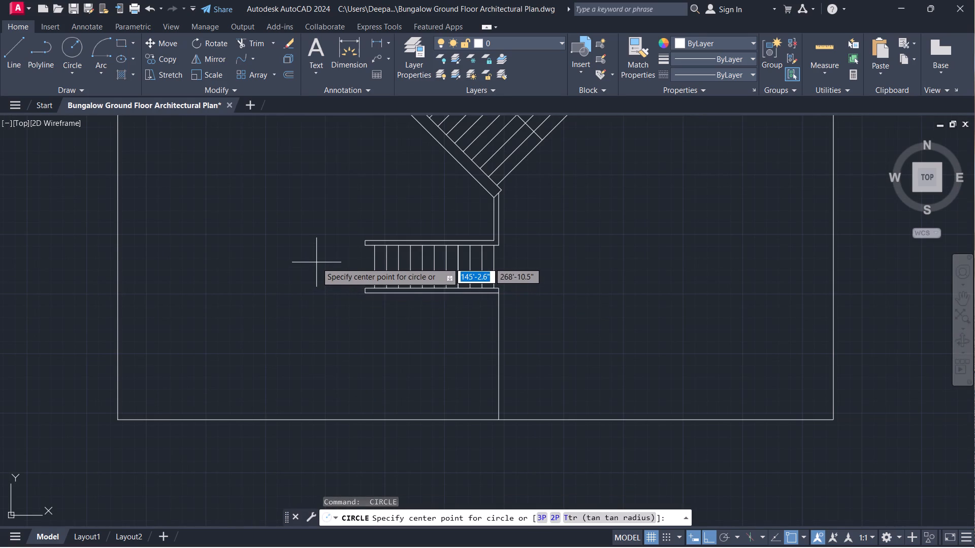
click(316, 262)
scroll(350, 287, up, 3)
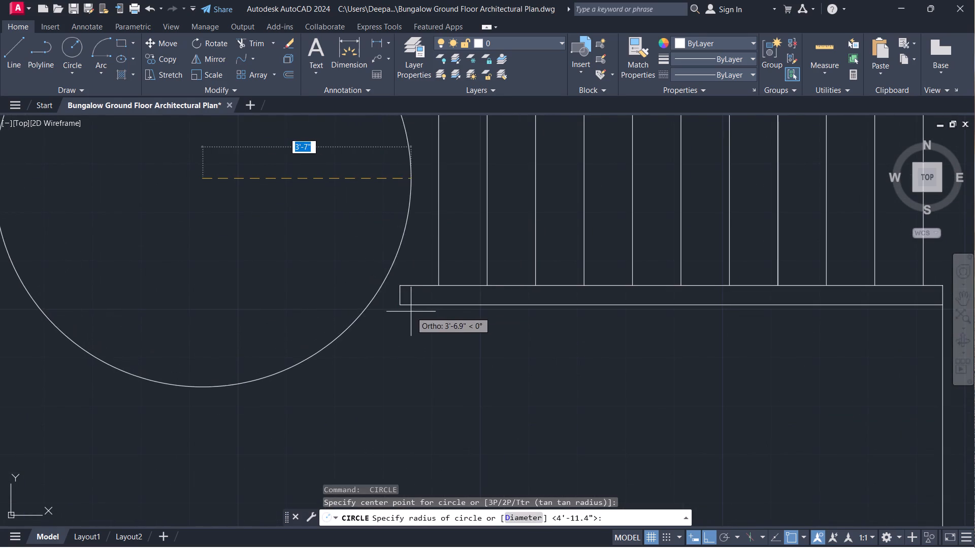
click(400, 307)
key(Escape)
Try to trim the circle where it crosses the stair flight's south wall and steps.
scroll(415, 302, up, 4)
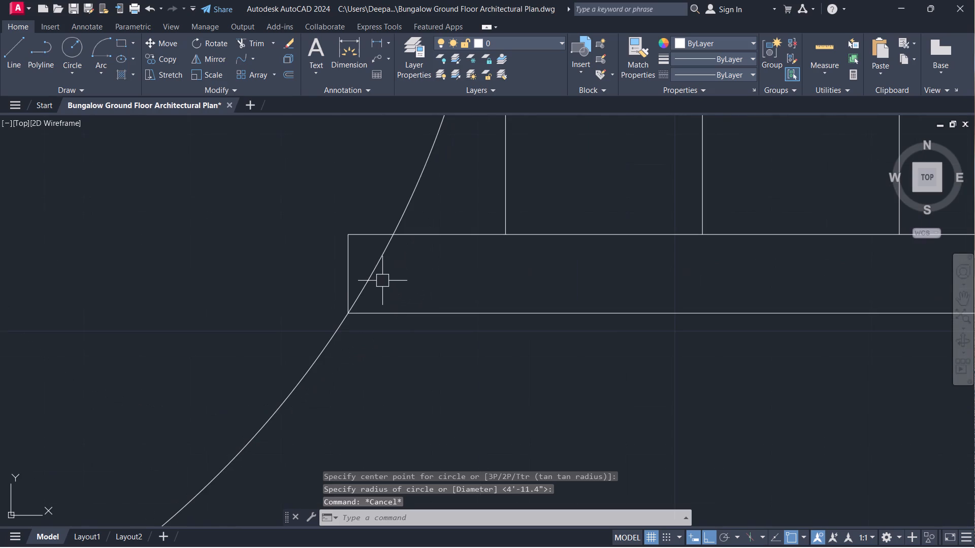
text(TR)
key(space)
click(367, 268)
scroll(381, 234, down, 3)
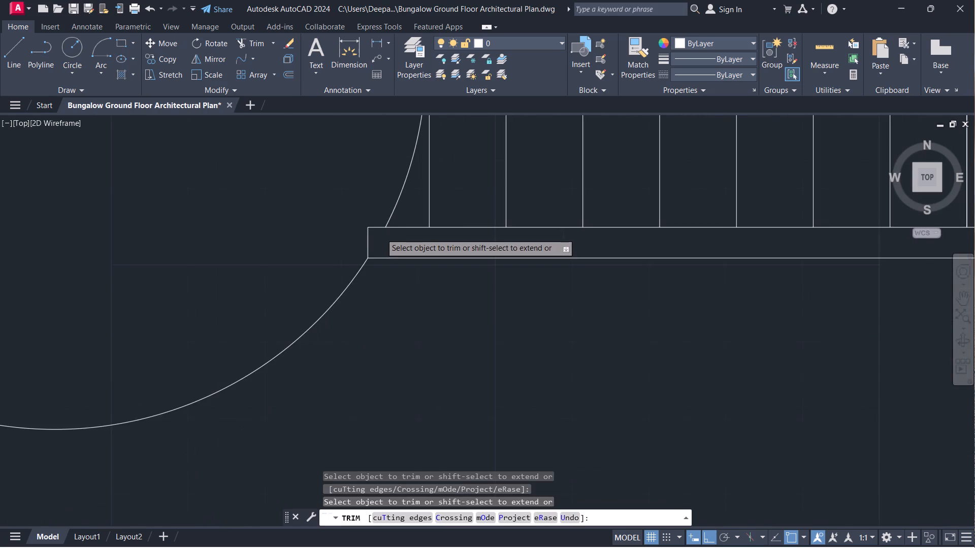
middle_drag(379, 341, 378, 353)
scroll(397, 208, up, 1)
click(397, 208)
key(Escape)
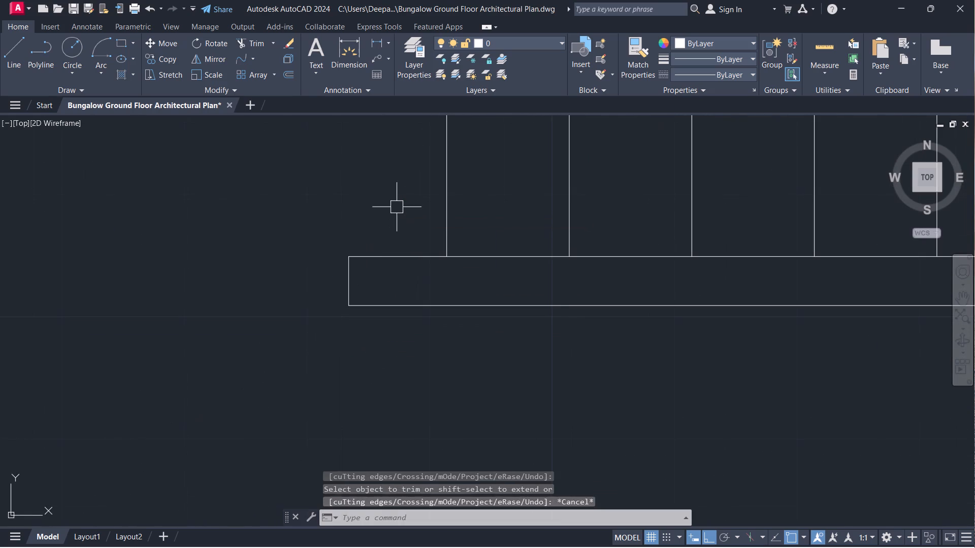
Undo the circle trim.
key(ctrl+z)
Trim the part of the circle inside the stair flight's south wall.
scroll(387, 228, down, 4)
middle_drag(385, 232, 360, 292)
scroll(360, 292, up, 3)
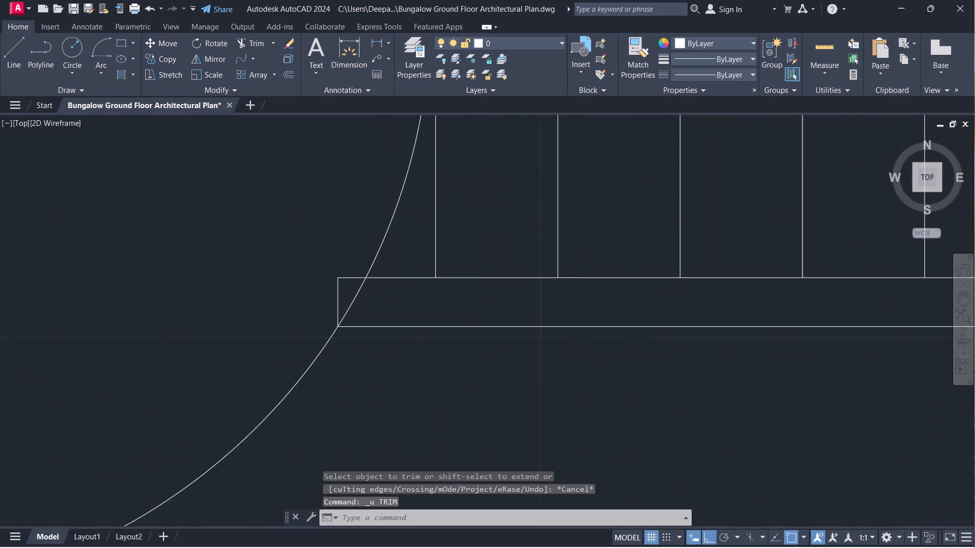
text(TR)
key(space)
drag(357, 306, 350, 304)
click(341, 299)
key(Escape)
Trim the parts of the circle between the flight's two side walls and inside its north wall.
scroll(354, 193, down, 3)
scroll(354, 193, up, 1)
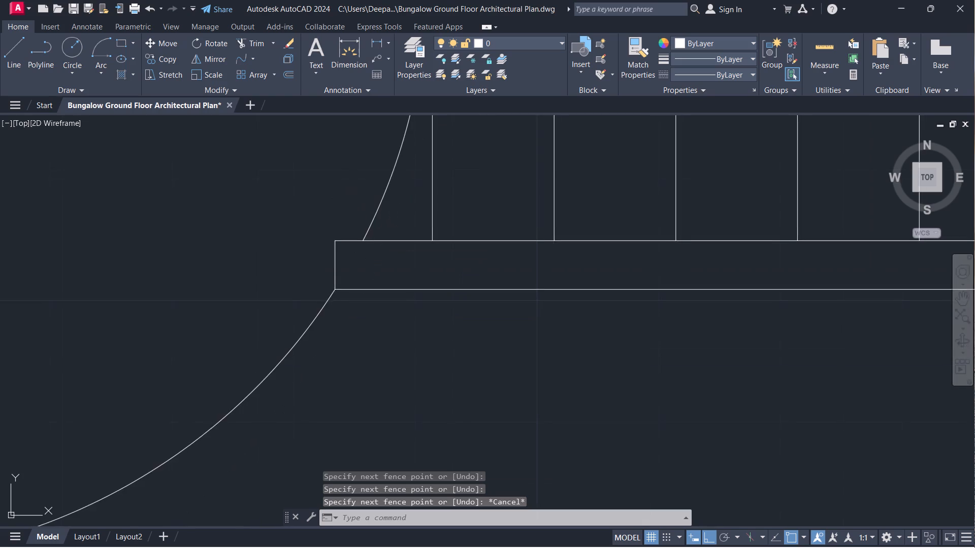
middle_drag(354, 193, 348, 302)
scroll(348, 302, down, 2)
scroll(354, 185, up, 1)
middle_drag(355, 186, 330, 292)
key(space)
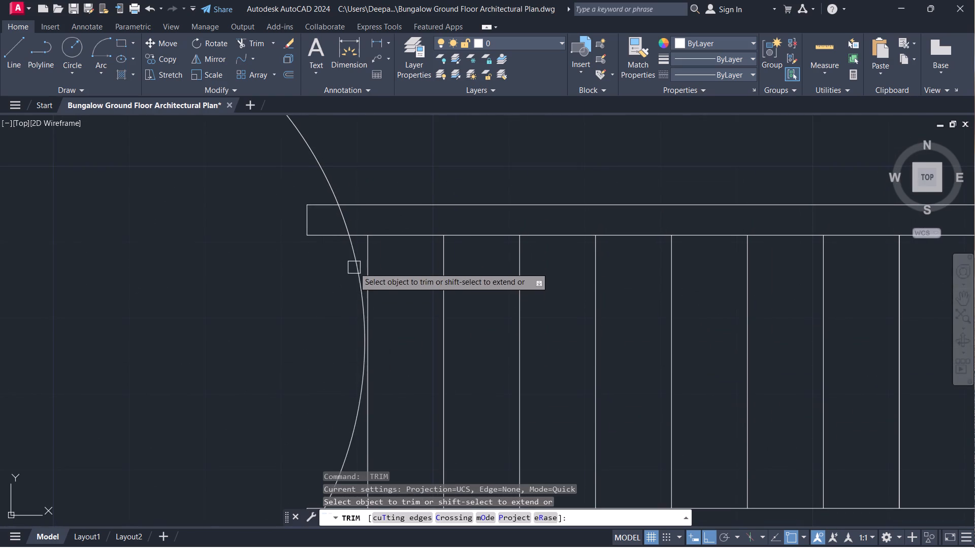
click(353, 256)
scroll(317, 275, down, 3)
middle_drag(303, 285, 333, 300)
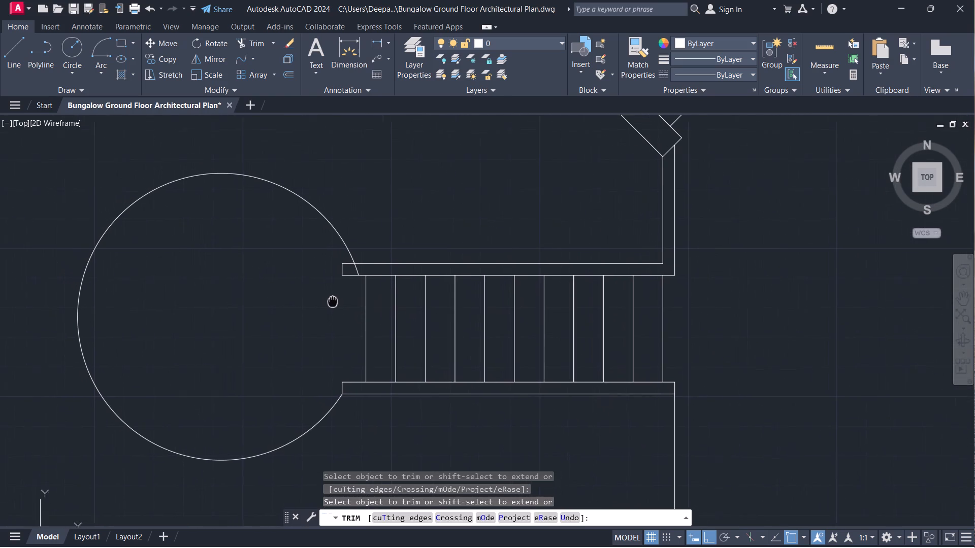
middle_drag(333, 300, 343, 295)
scroll(363, 260, up, 3)
click(375, 270)
key(Escape)
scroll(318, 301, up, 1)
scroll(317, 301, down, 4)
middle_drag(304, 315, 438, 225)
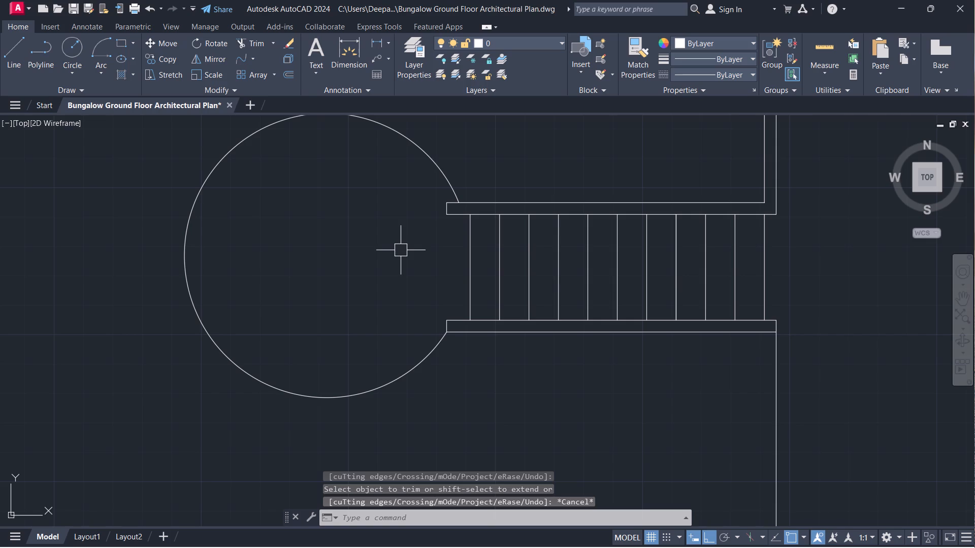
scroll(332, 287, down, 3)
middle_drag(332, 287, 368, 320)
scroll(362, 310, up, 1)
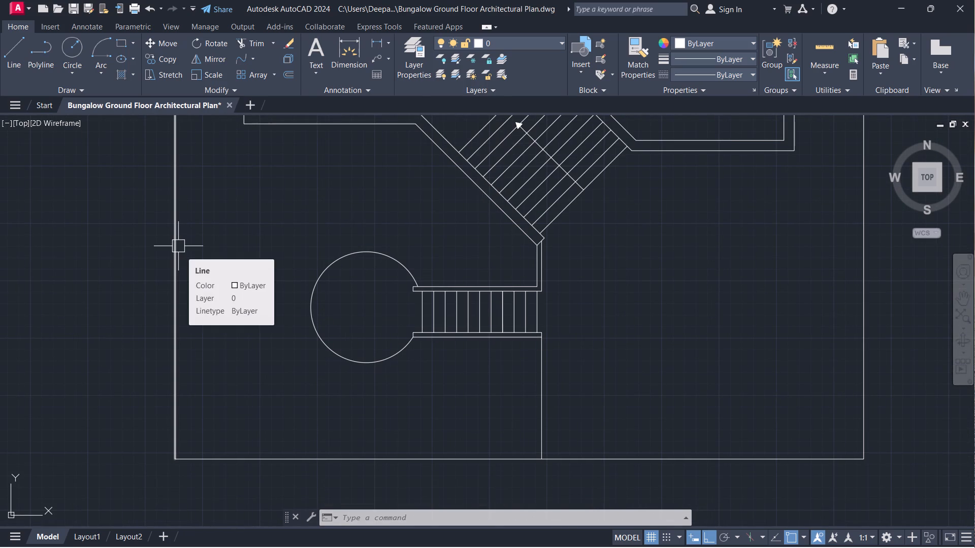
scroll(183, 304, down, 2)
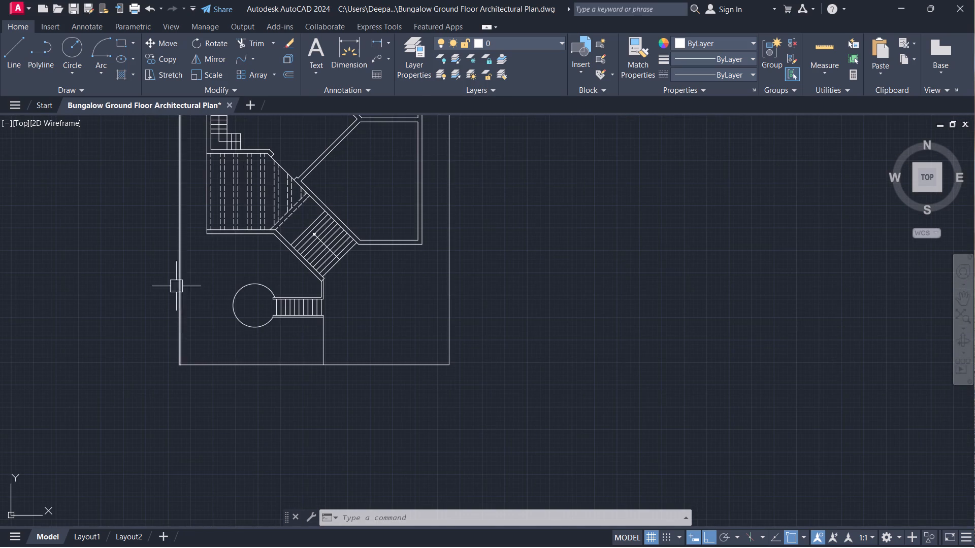
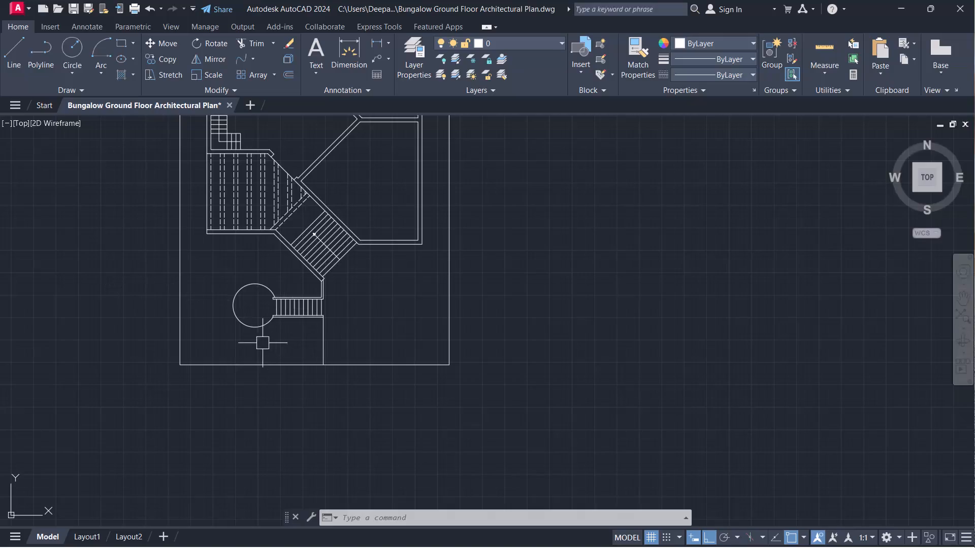
Draw a diagonal line across the circle from the outer west corner of the stair flight's south wall to the circle's northwest edge.
scroll(227, 313, up, 2)
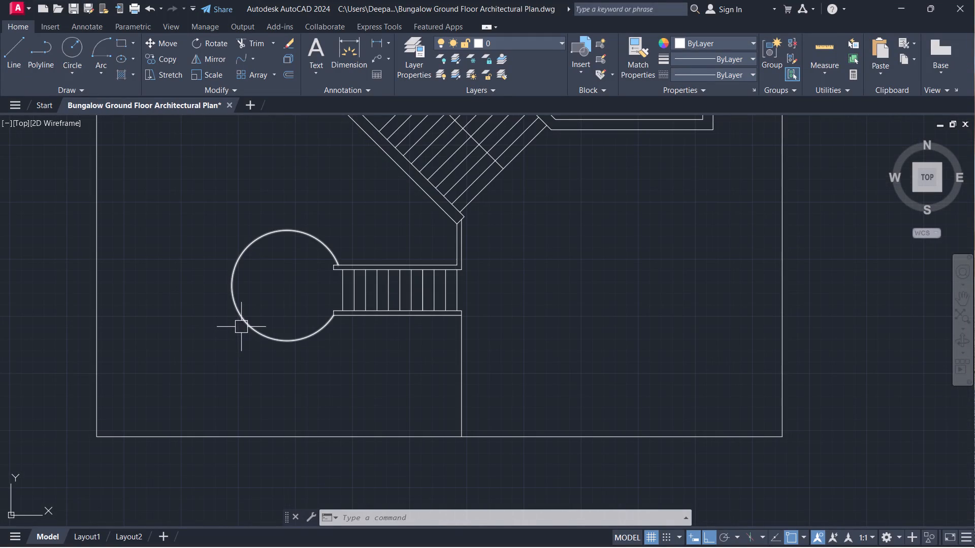
text(L)
key(space)
scroll(326, 307, up, 3)
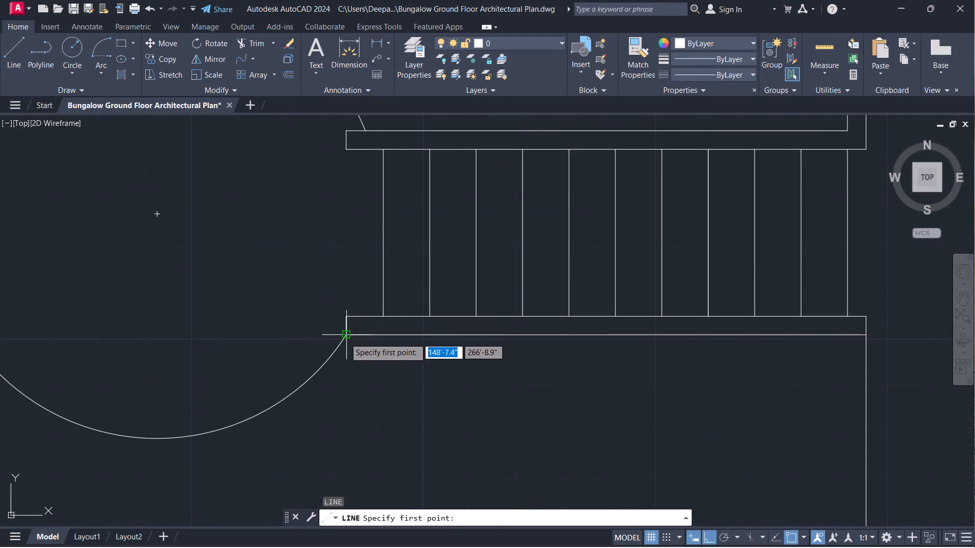
click(345, 338)
scroll(211, 221, down, 5)
middle_drag(213, 227, 330, 309)
scroll(326, 307, up, 4)
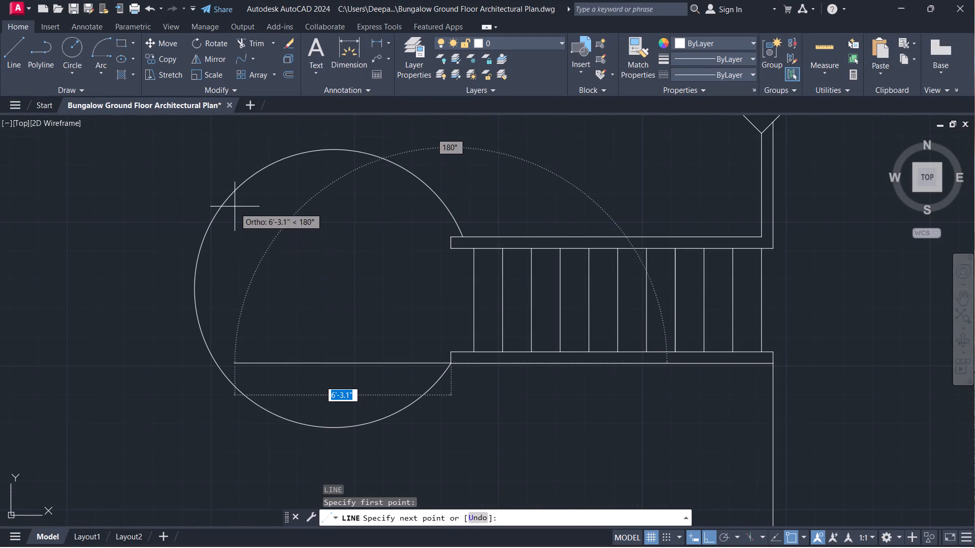
click(230, 198)
right_click(259, 260)
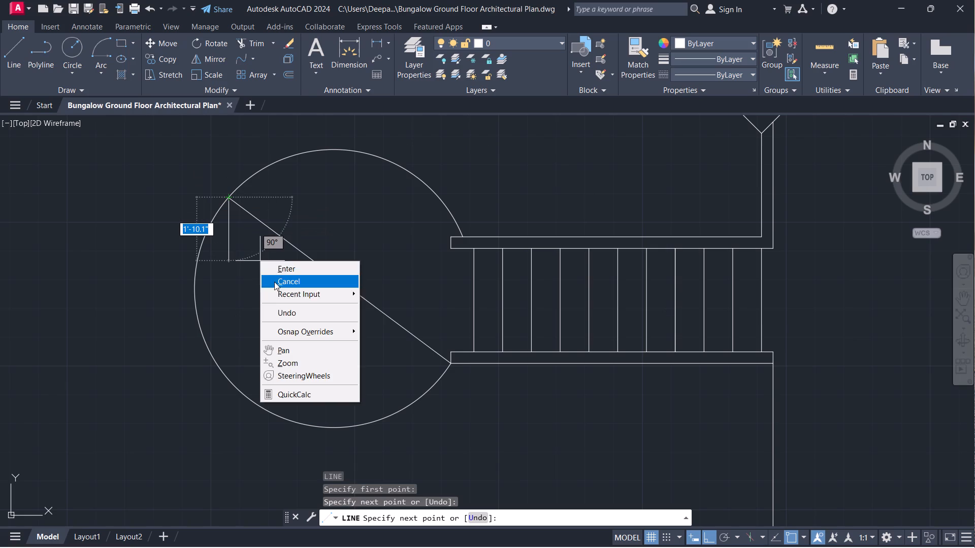
click(284, 285)
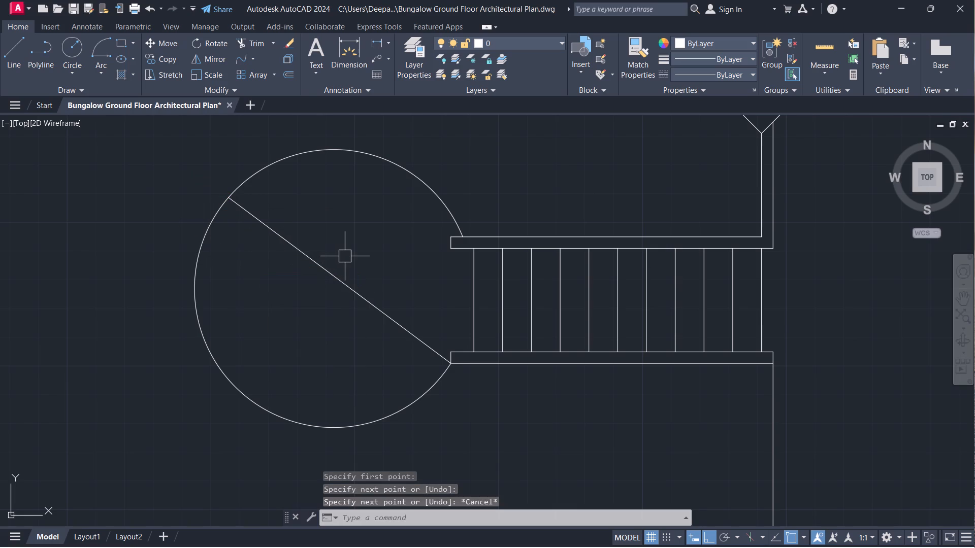
Trim the circle's portion northeast of the diagonal line and remove the diagonal line itself.
text(TR)
key(space)
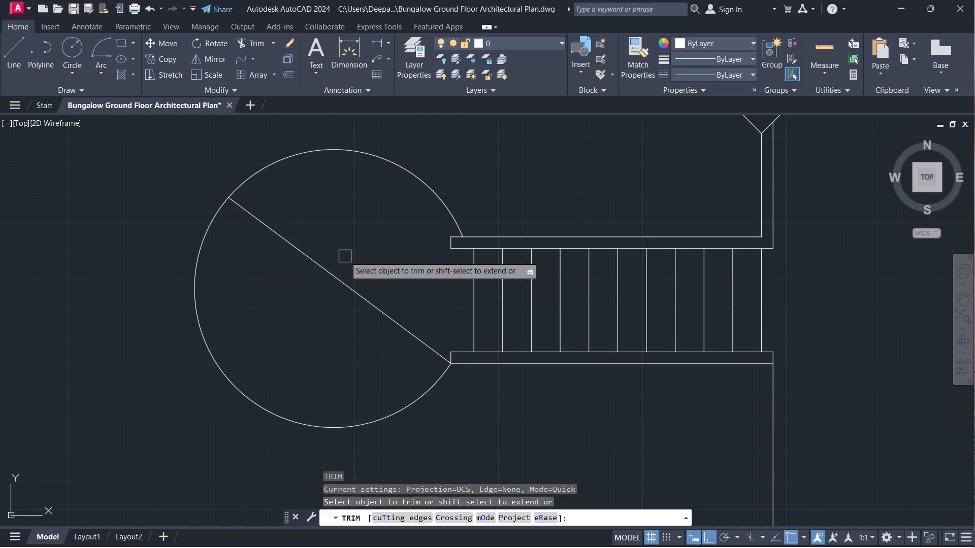
click(342, 262)
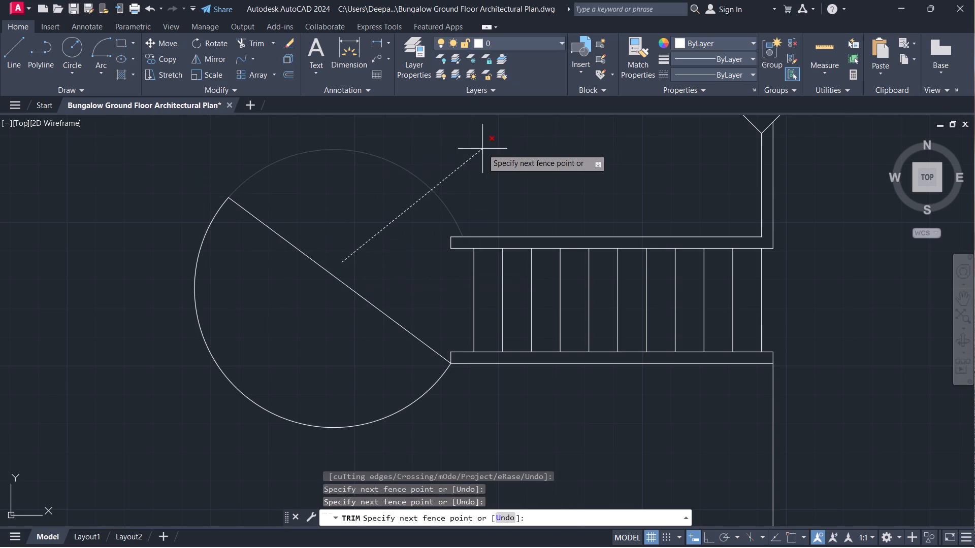
click(456, 146)
drag(365, 270, 358, 271)
click(286, 297)
scroll(292, 288, down, 3)
middle_drag(292, 286, 352, 325)
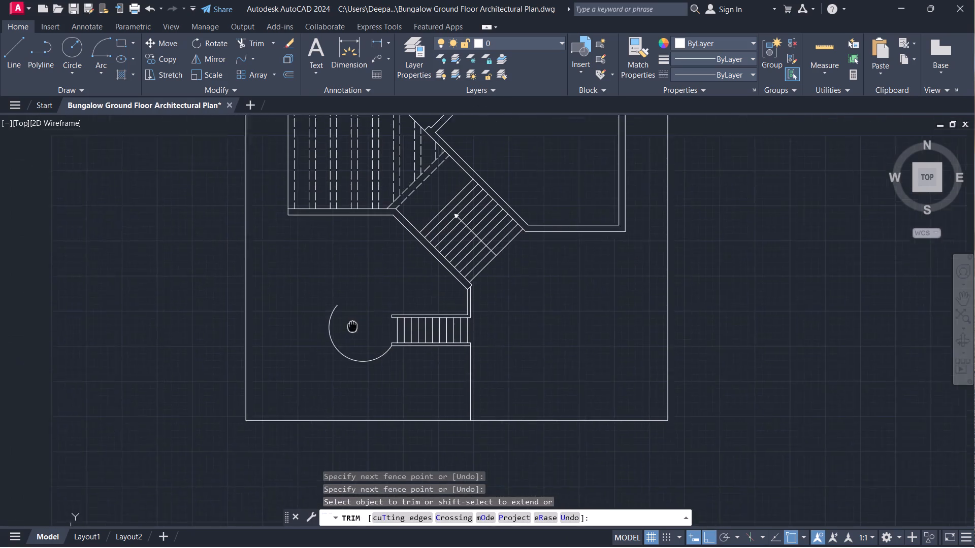
middle_drag(352, 325, 356, 330)
scroll(357, 337, up, 1)
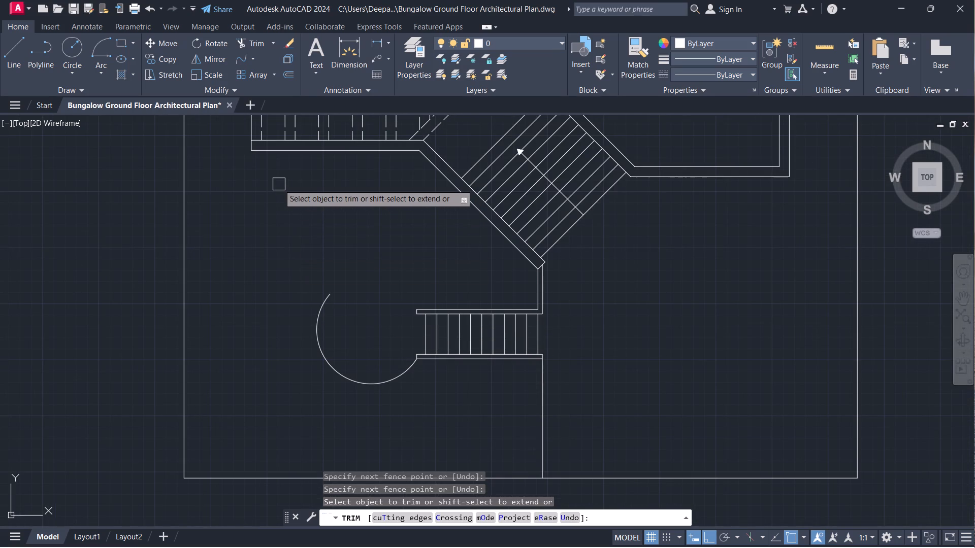
key(Escape)
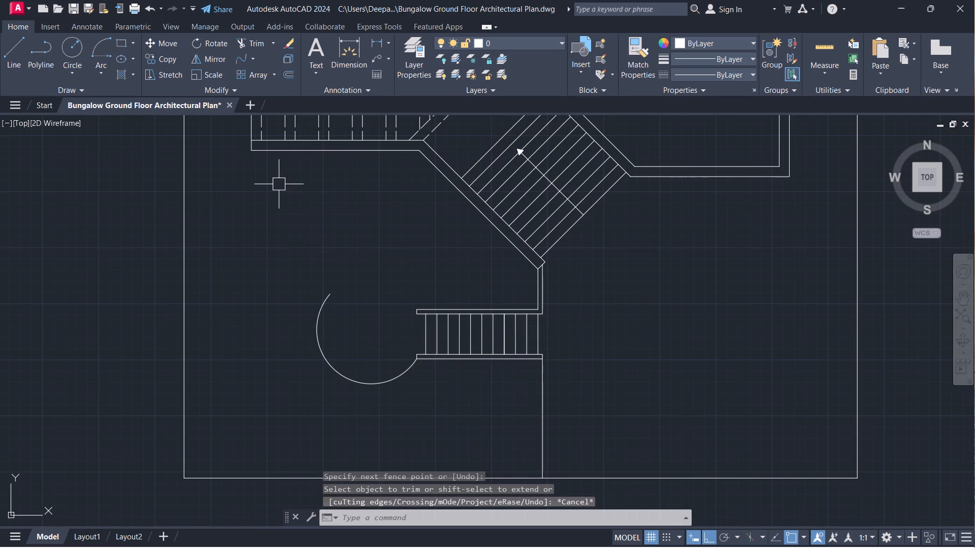
Draw a horizontal line from the outer west corner of the stair flight's north wall westward past the arc.
middle_drag(343, 329, 333, 319)
scroll(343, 329, up, 1)
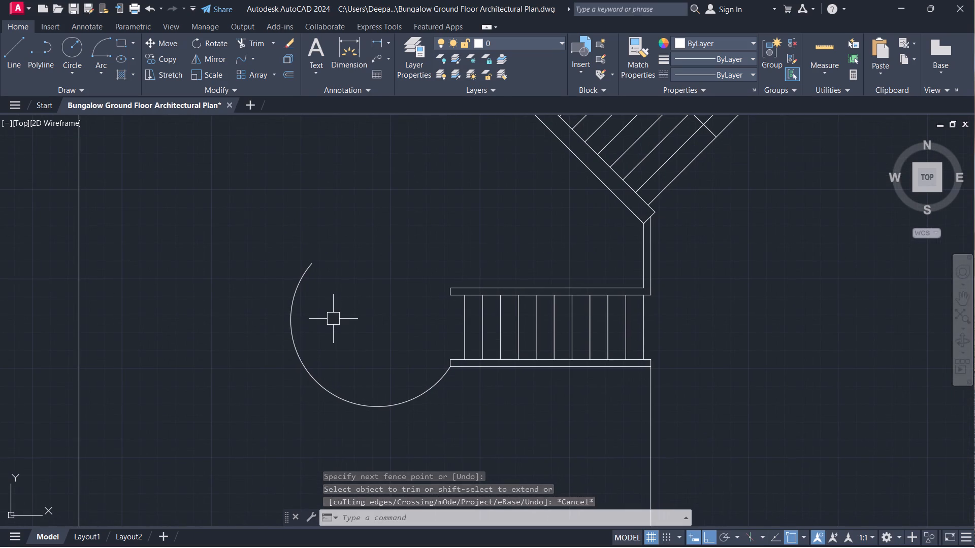
scroll(377, 318, up, 1)
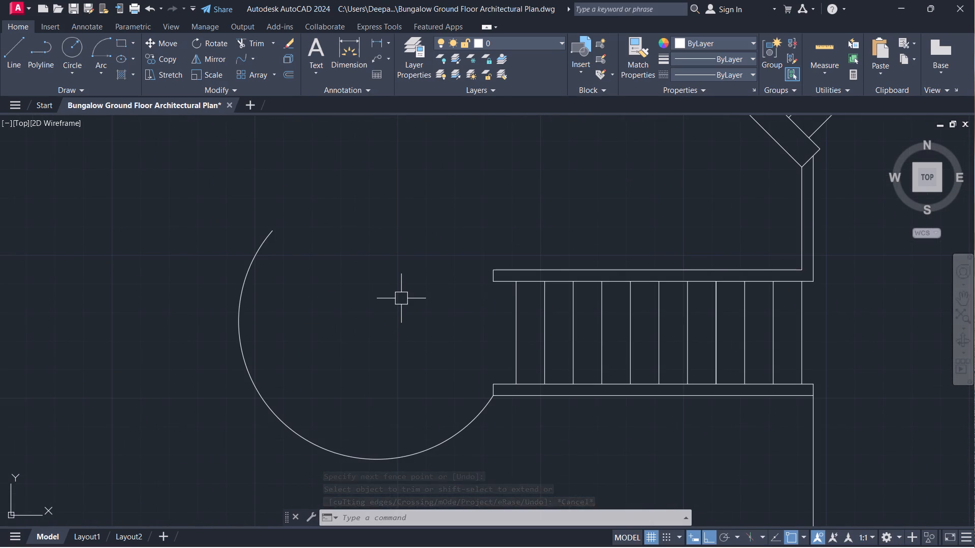
text(L)
key(space)
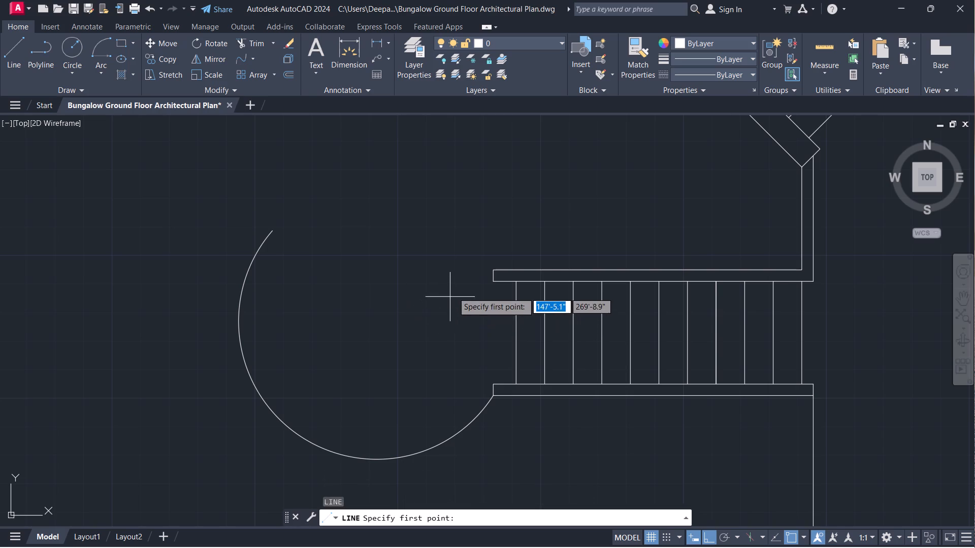
scroll(453, 291, up, 2)
click(494, 249)
scroll(243, 320, down, 2)
middle_drag(243, 320, 400, 337)
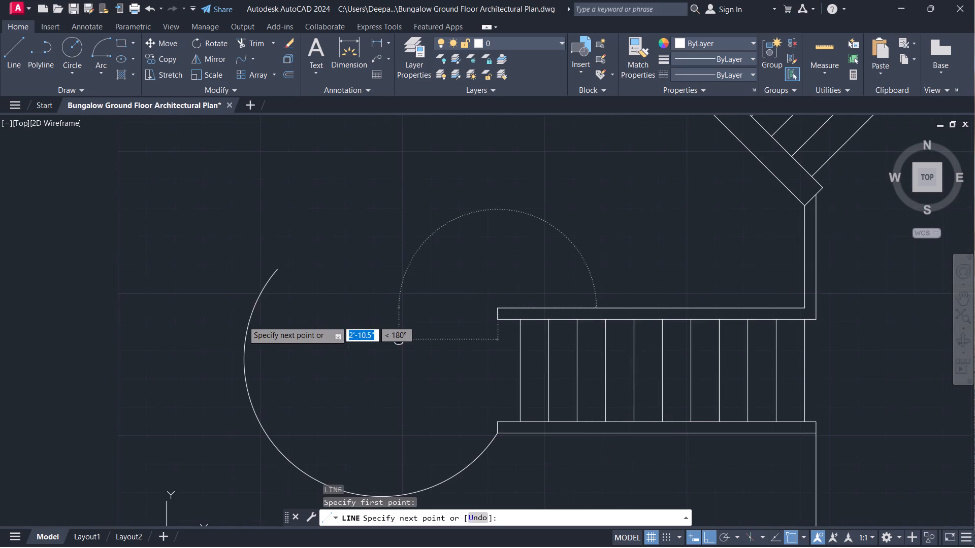
middle_drag(400, 337, 401, 337)
click(213, 303)
key(Escape)
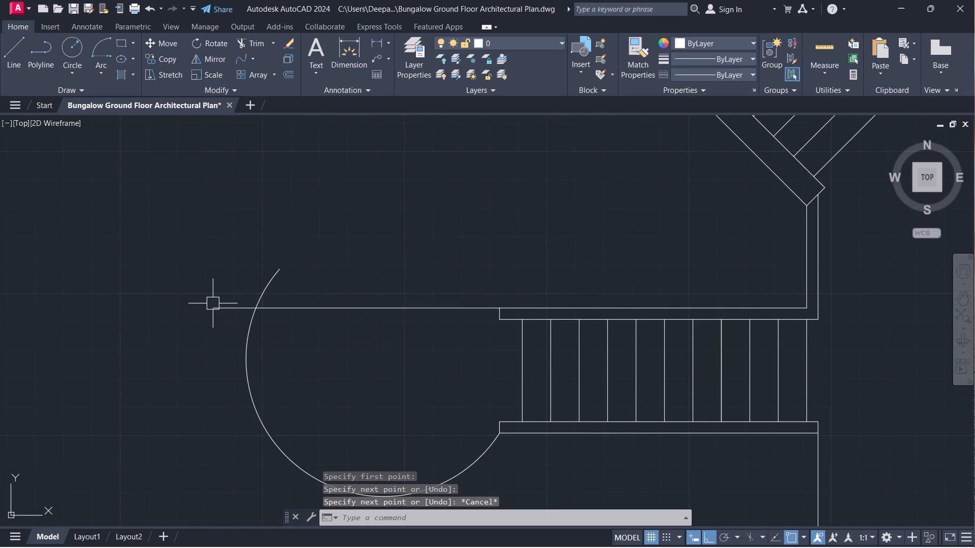
Trim the arc's end above the horizontal line and remove both pieces of that line.
text(TR)
key(space)
drag(329, 336, 288, 277)
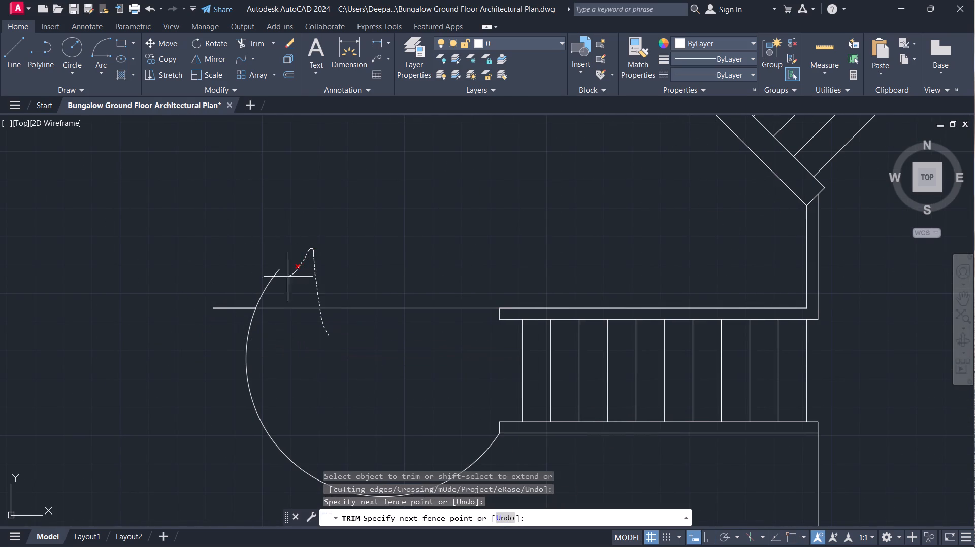
drag(288, 277, 240, 324)
key(Escape)
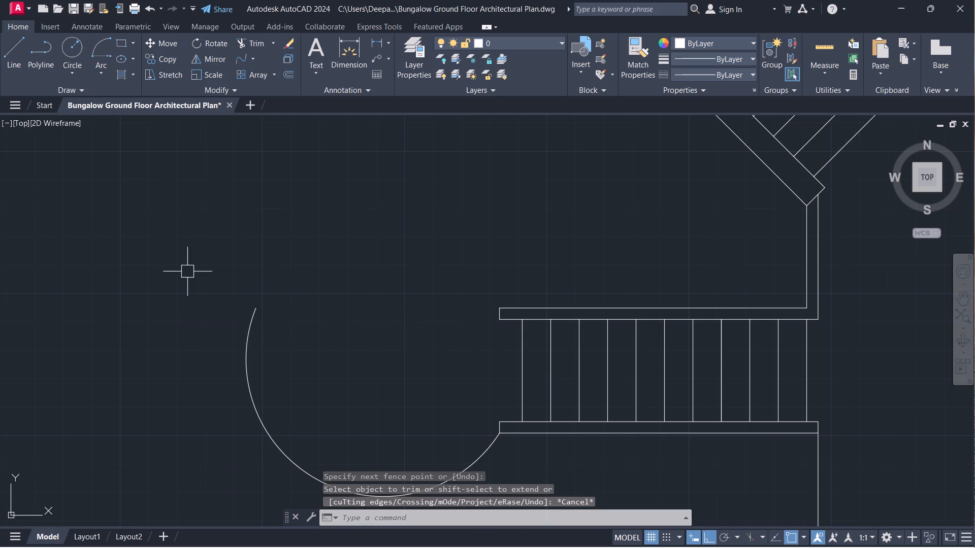
Blend the arc's north end with the west wall line of the area with dashed beams.
click(242, 62)
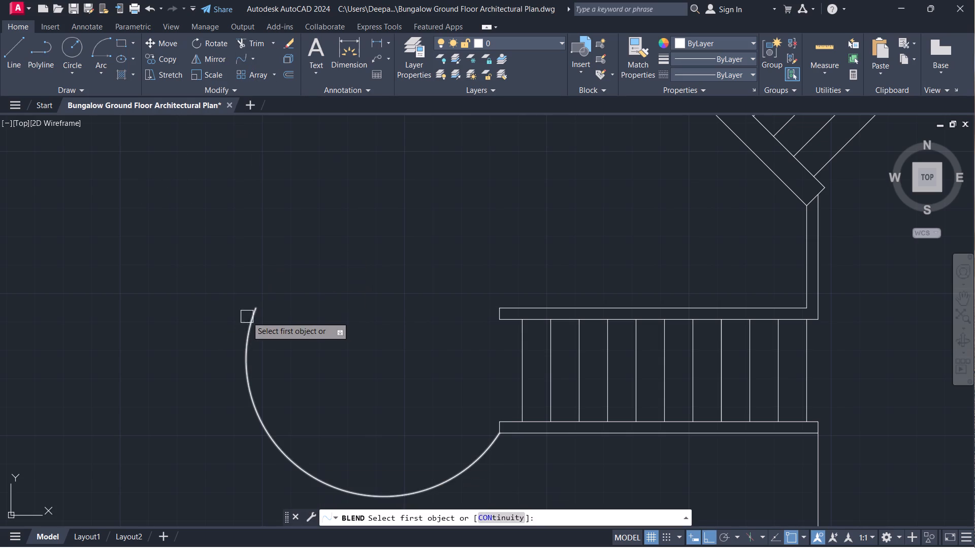
click(256, 324)
scroll(229, 303, down, 2)
middle_drag(229, 303, 304, 414)
scroll(271, 332, up, 1)
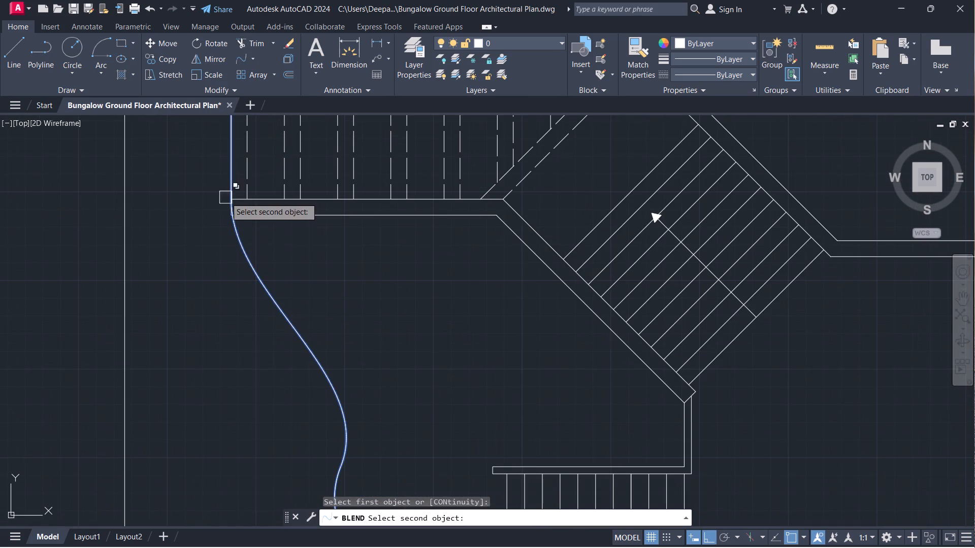
click(226, 180)
scroll(215, 288, down, 2)
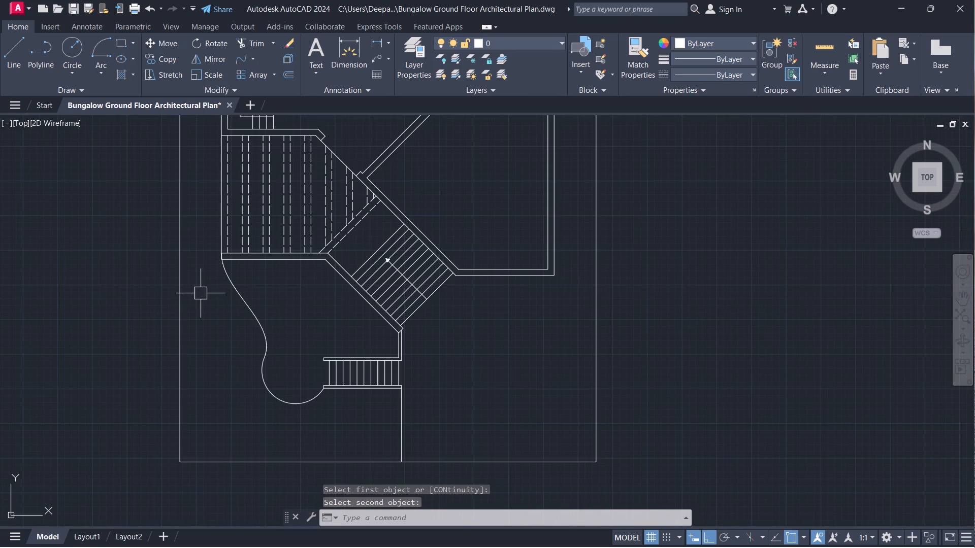
Stretch the blend curve's north end about 3'-7" east onto the outer face of the dashed-beam area's south wall.
scroll(204, 306, up, 1)
middle_drag(223, 348, 207, 264)
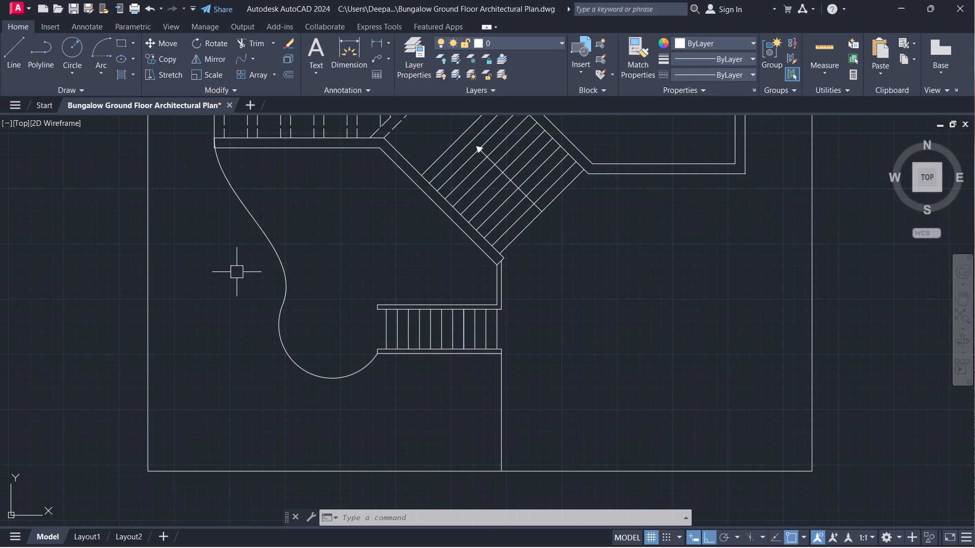
middle_drag(237, 272, 262, 384)
click(250, 297)
scroll(241, 265, up, 3)
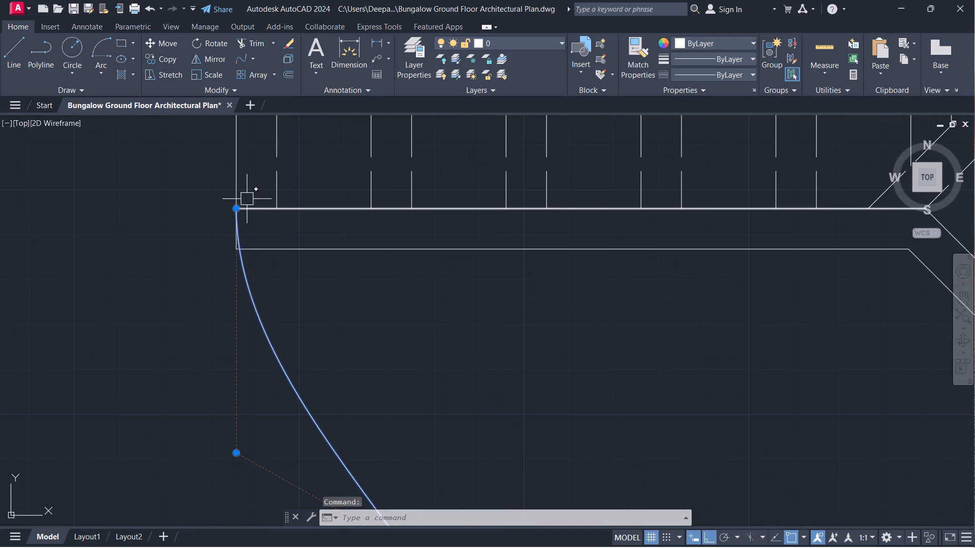
click(238, 206)
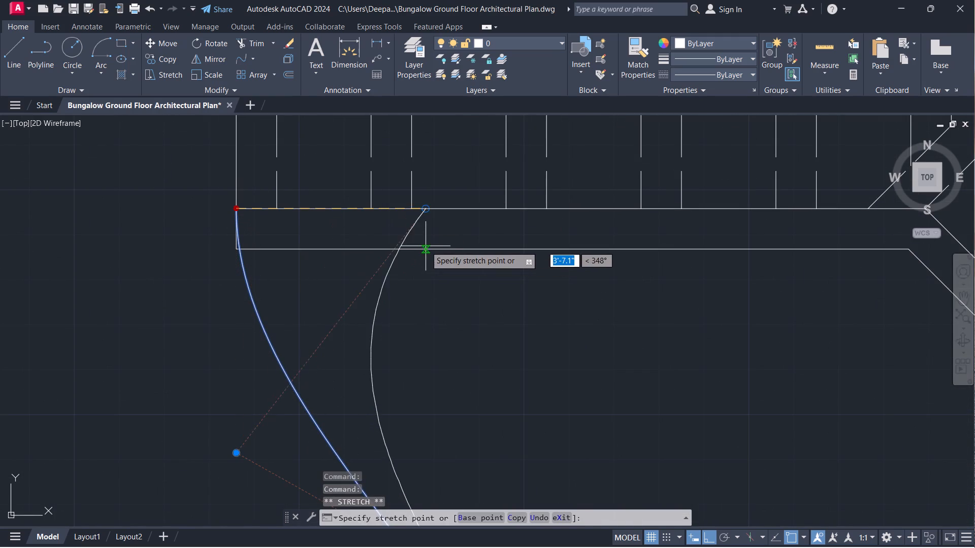
click(426, 246)
Stretch the blend curve's upper control vertex about 7'-5" east.
scroll(312, 271, down, 6)
scroll(315, 293, up, 5)
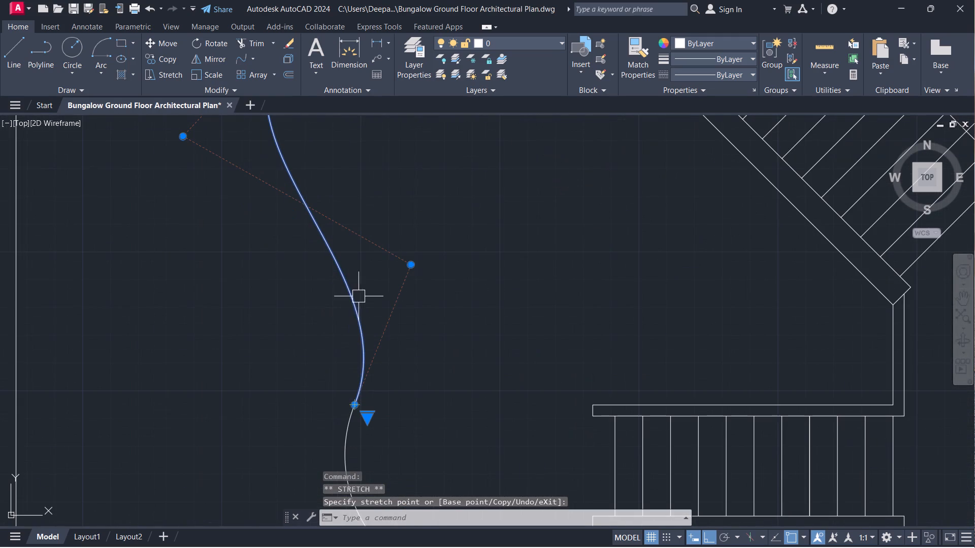
middle_drag(317, 289, 341, 414)
scroll(341, 414, down, 3)
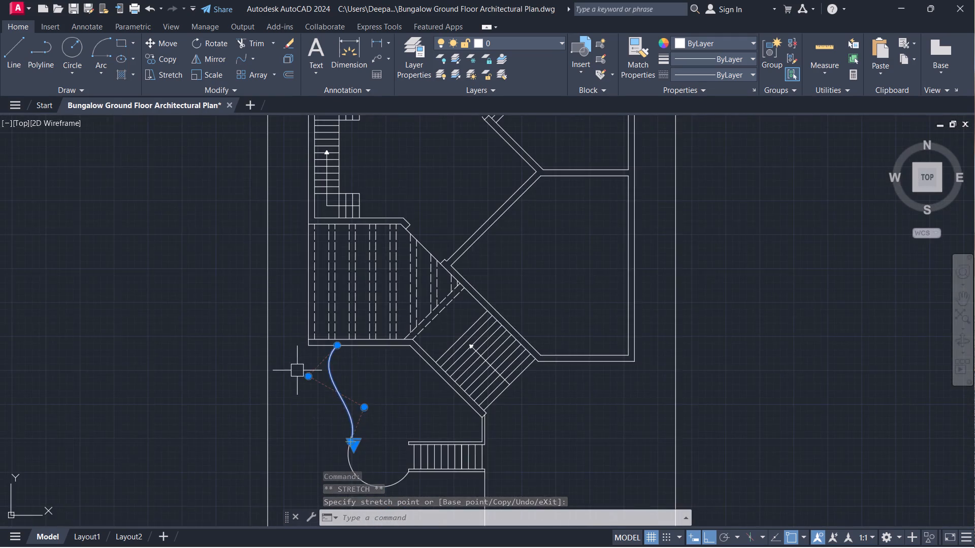
scroll(297, 370, up, 2)
drag(323, 390, 340, 390)
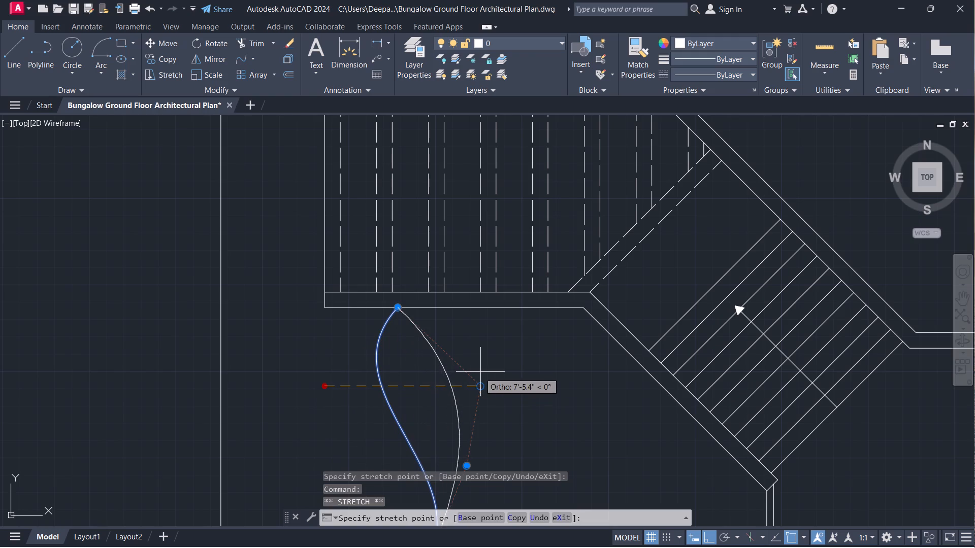
click(482, 370)
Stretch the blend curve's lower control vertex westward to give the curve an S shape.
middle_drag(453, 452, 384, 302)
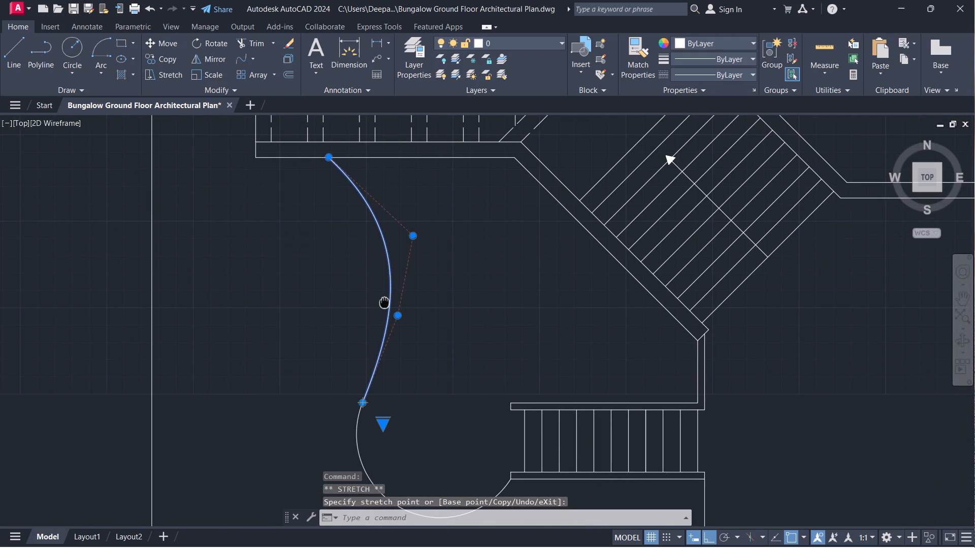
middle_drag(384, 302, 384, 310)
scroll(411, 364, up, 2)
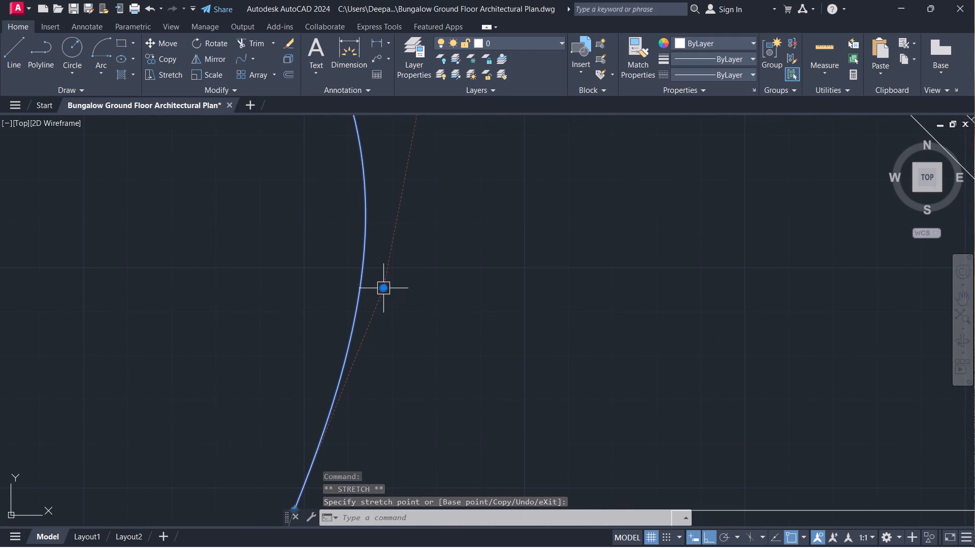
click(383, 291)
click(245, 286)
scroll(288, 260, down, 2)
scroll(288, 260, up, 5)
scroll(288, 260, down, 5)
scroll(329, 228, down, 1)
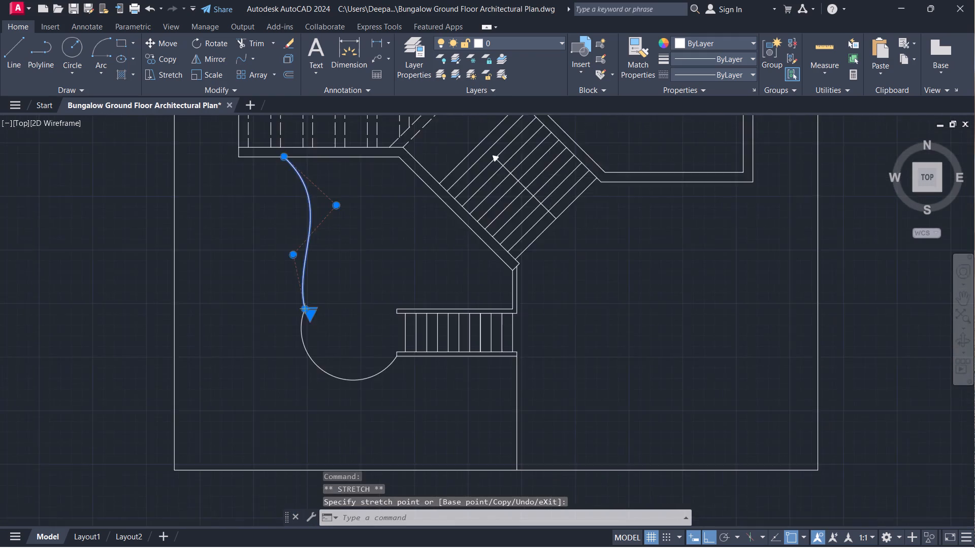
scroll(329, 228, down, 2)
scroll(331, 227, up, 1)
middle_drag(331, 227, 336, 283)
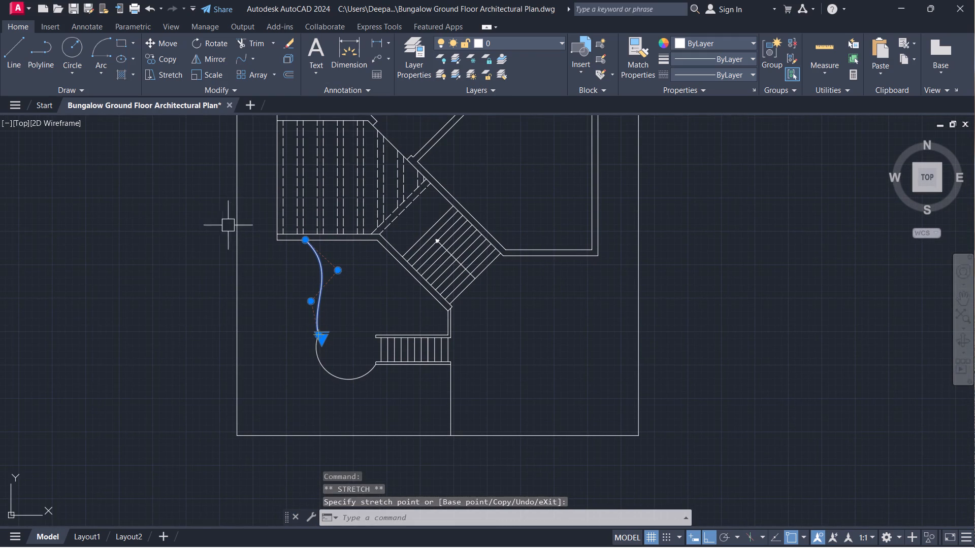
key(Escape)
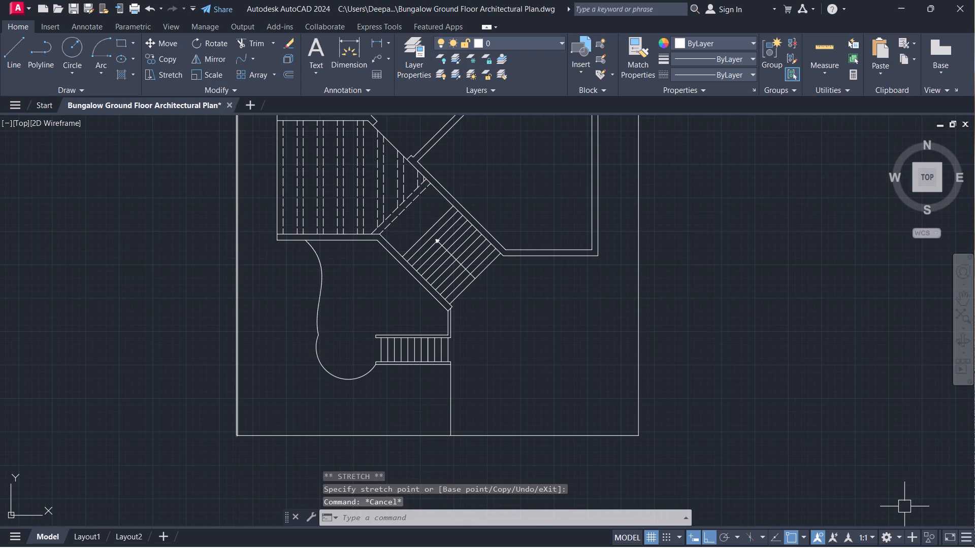
Stretch the blend curve's lower control vertex about 3'-4" east so the curve bows in one direction.
scroll(270, 328, up, 5)
click(428, 303)
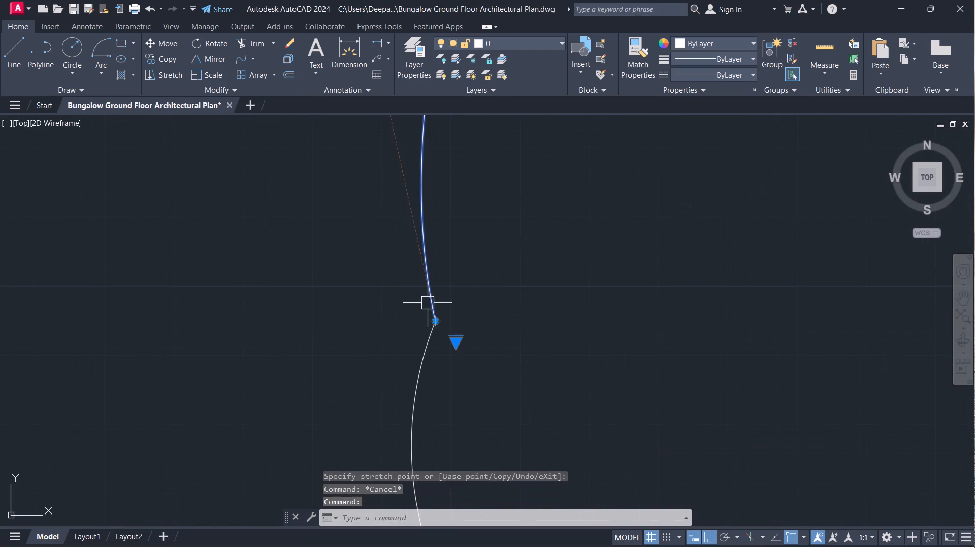
scroll(425, 321, up, 2)
scroll(445, 325, down, 3)
scroll(482, 274, down, 4)
middle_drag(482, 274, 409, 356)
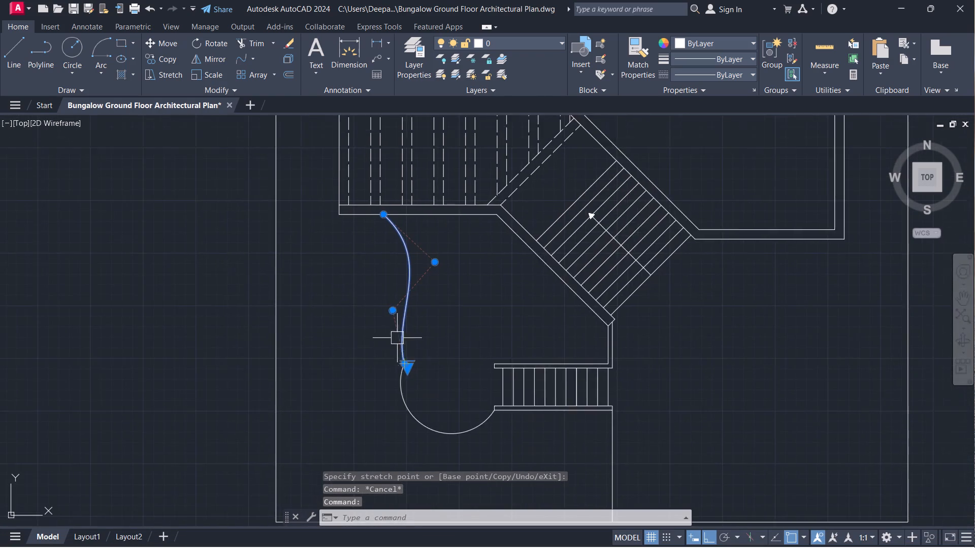
scroll(394, 330, up, 3)
click(384, 263)
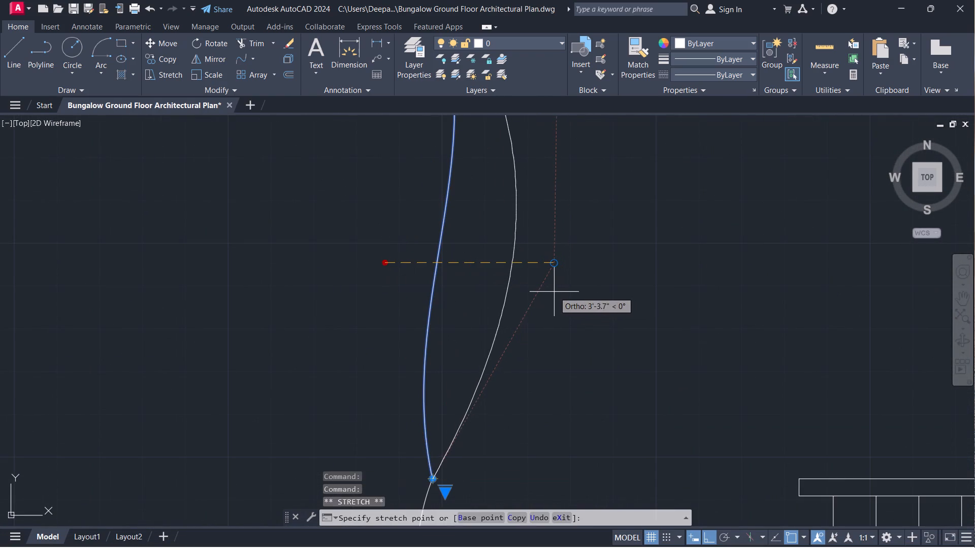
click(554, 292)
scroll(502, 295, down, 3)
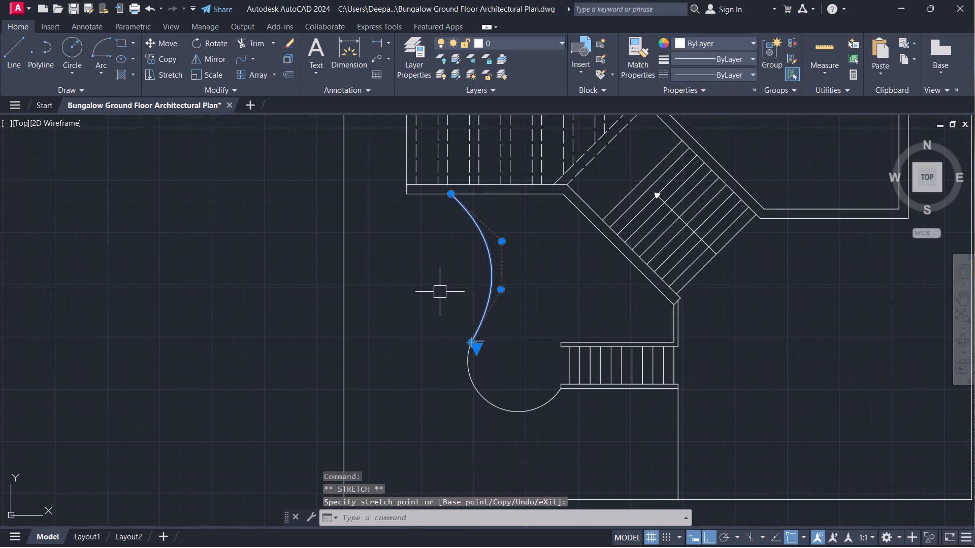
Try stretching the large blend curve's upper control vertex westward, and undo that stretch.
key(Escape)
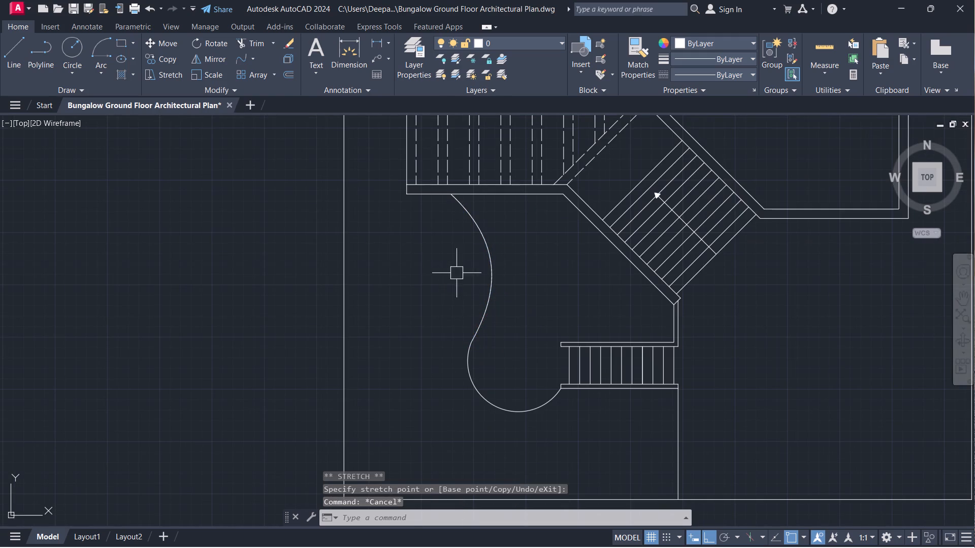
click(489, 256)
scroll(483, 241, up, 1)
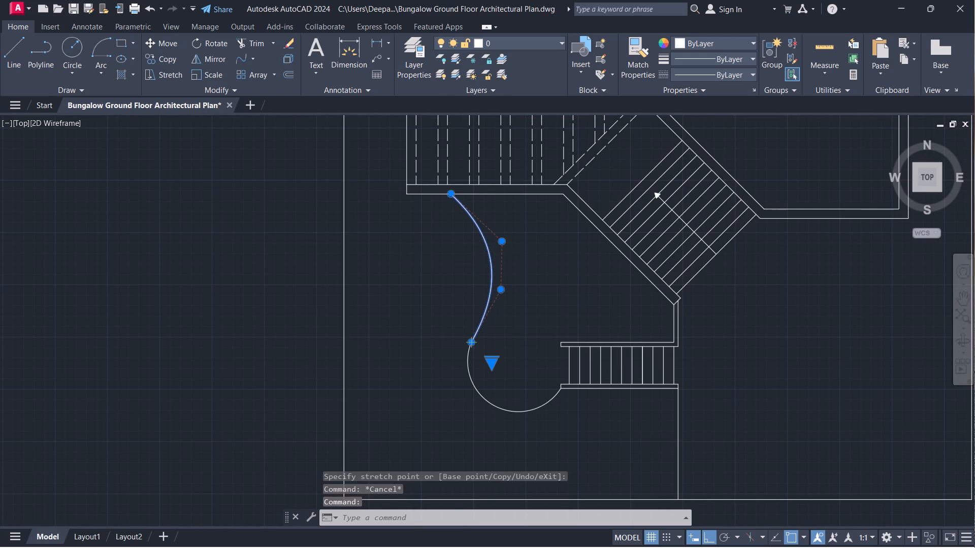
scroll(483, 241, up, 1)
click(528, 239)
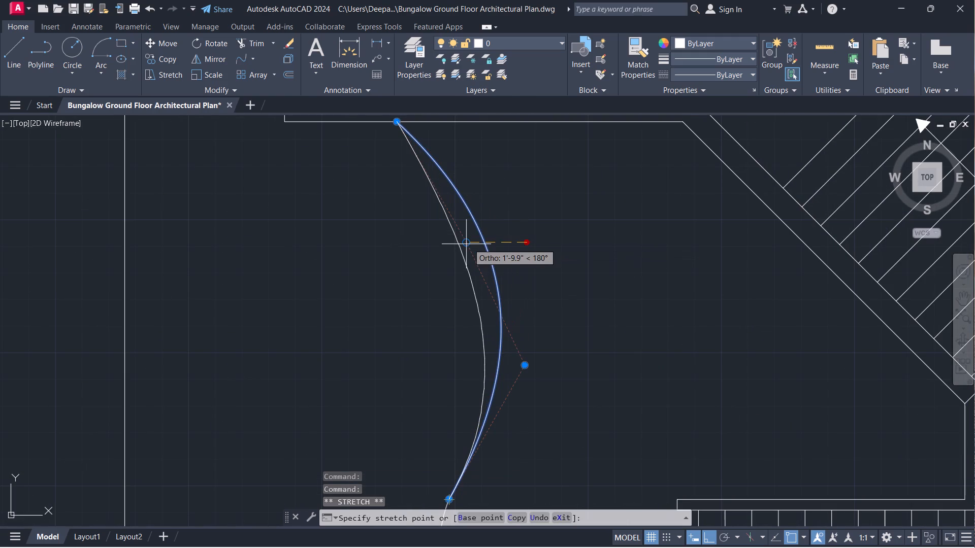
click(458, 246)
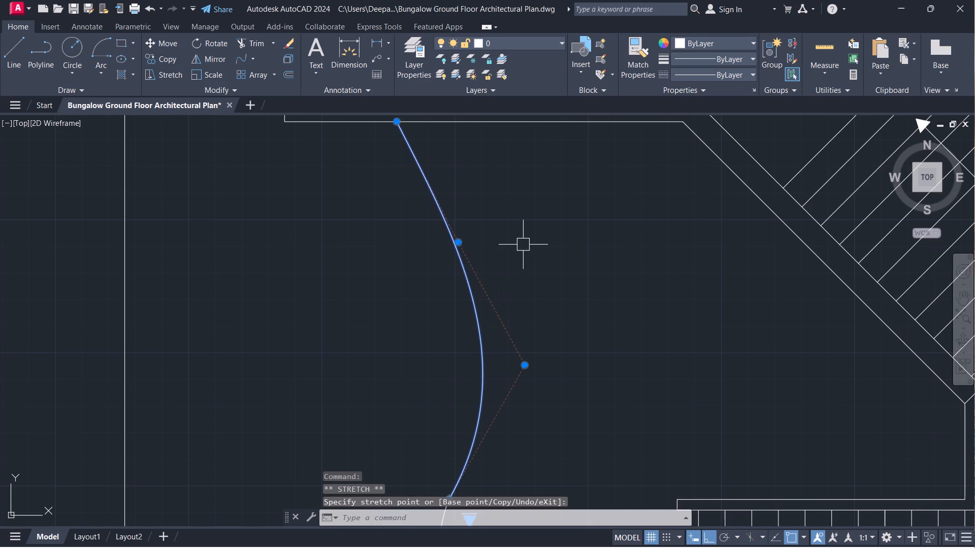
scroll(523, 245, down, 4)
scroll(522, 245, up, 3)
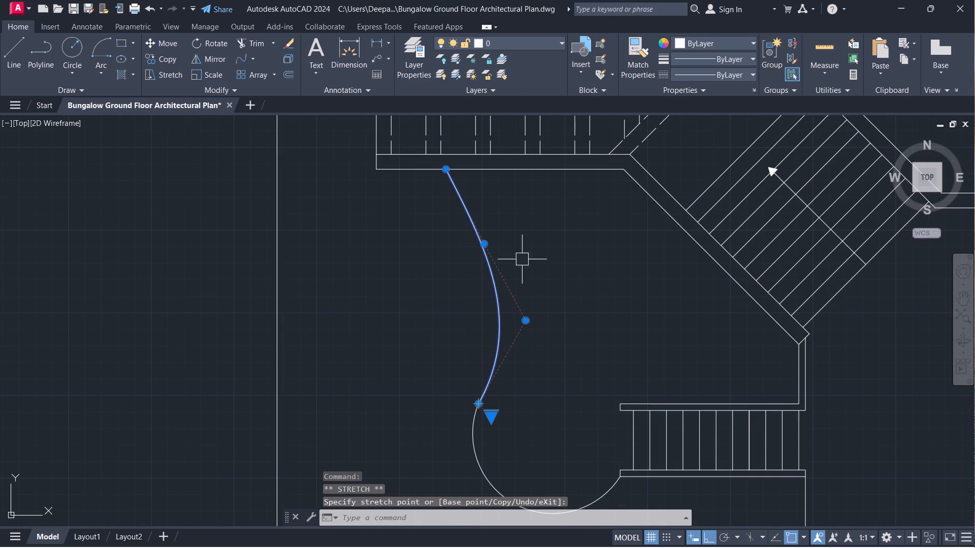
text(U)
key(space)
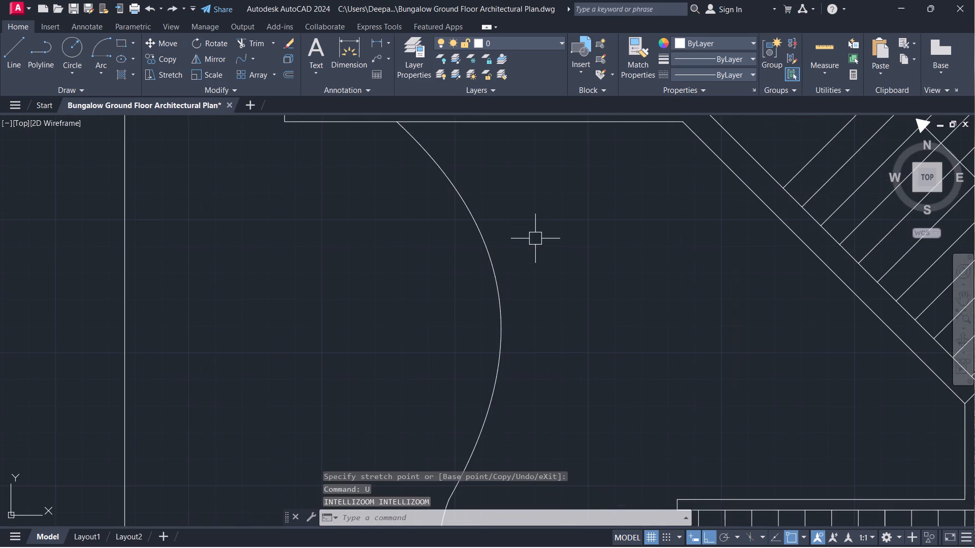
Examine the curved outline's shape up close and in relation to the whole ground floor plan.
scroll(535, 238, up, 1)
scroll(531, 244, down, 3)
middle_drag(508, 266, 461, 249)
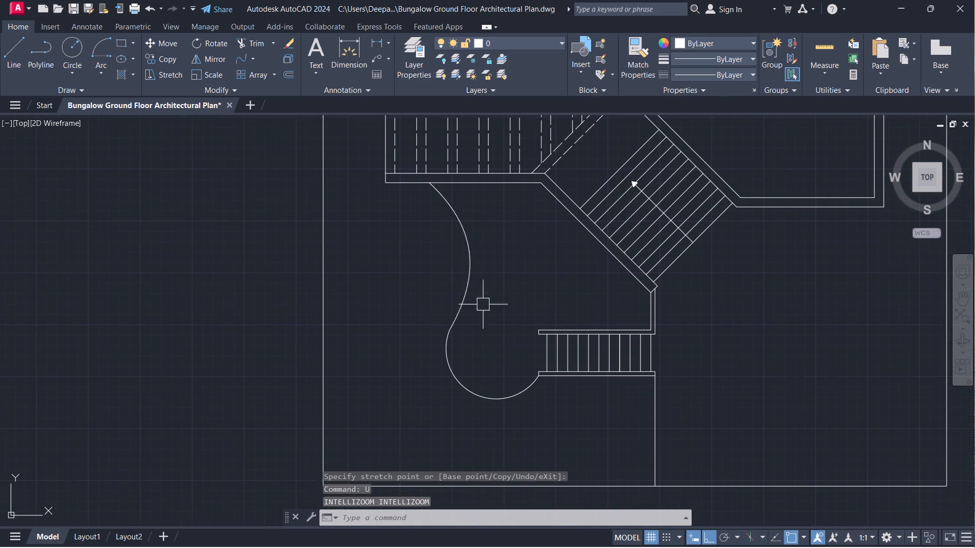
scroll(488, 313, up, 1)
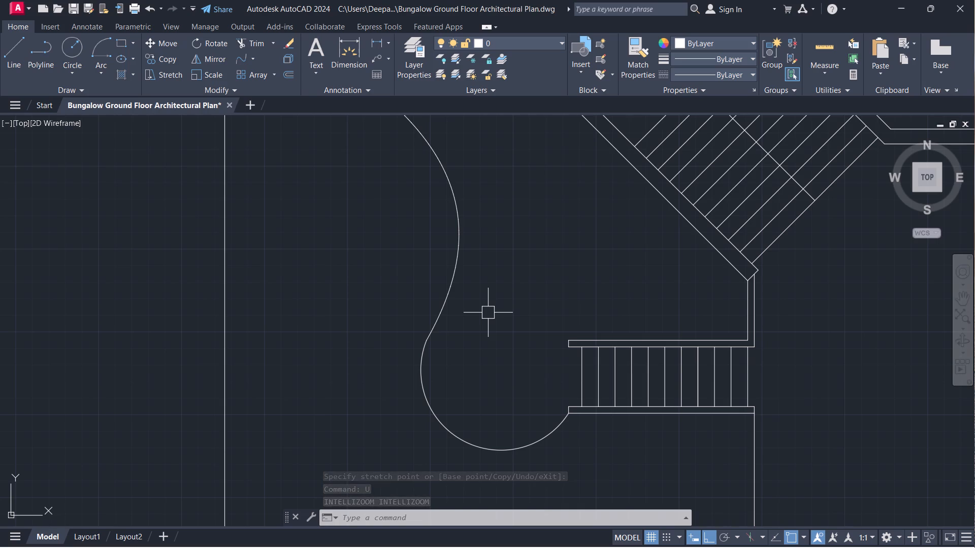
scroll(488, 313, down, 1)
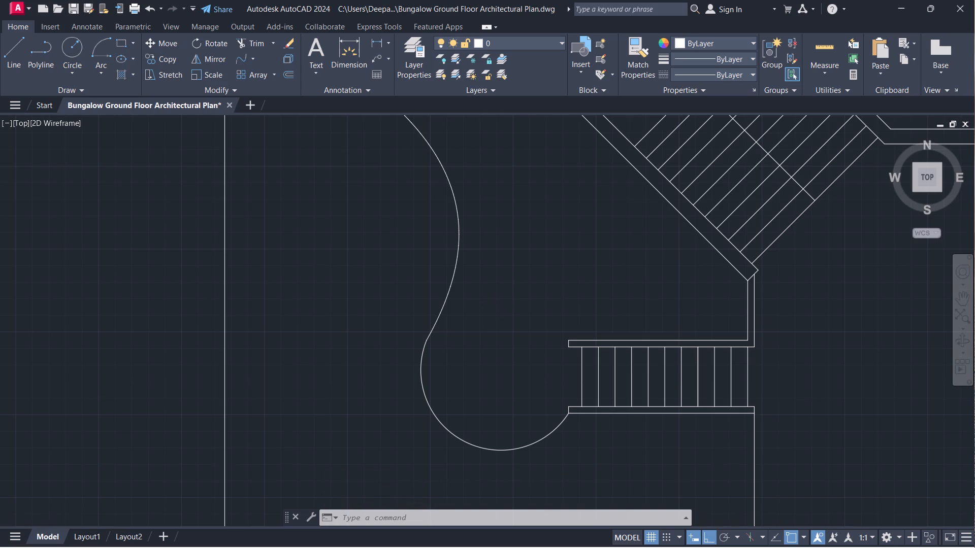
middle_click(489, 313)
middle_click(479, 321)
middle_click(479, 321)
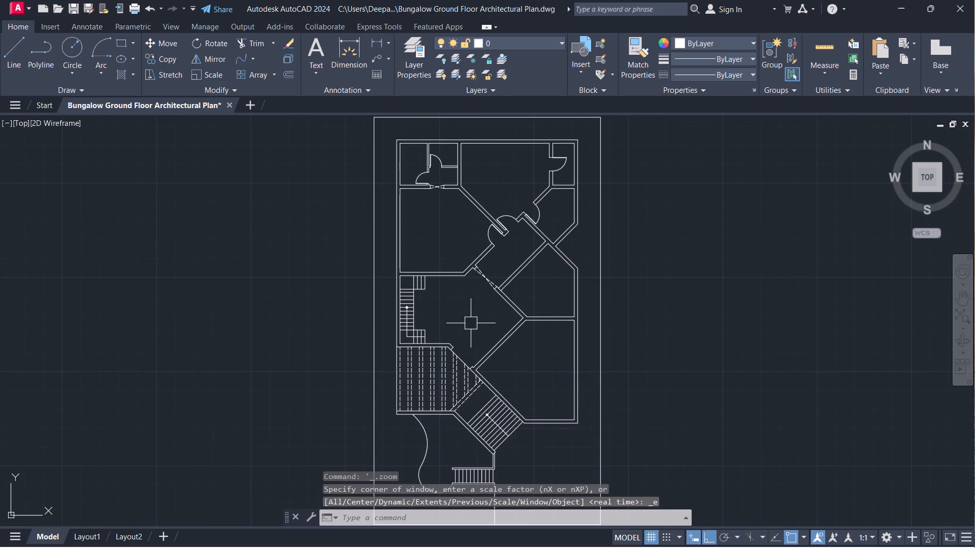
scroll(467, 325, up, 2)
scroll(454, 322, down, 2)
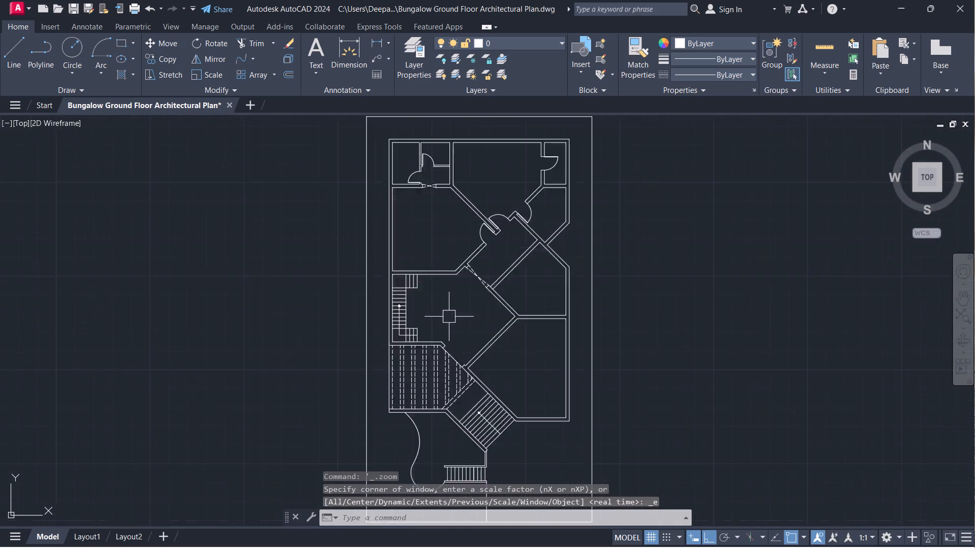
scroll(449, 317, down, 2)
middle_drag(462, 382, 459, 366)
Offset the large blend curve and the arc below it 9" toward their inner, stair-facing side.
scroll(462, 382, up, 2)
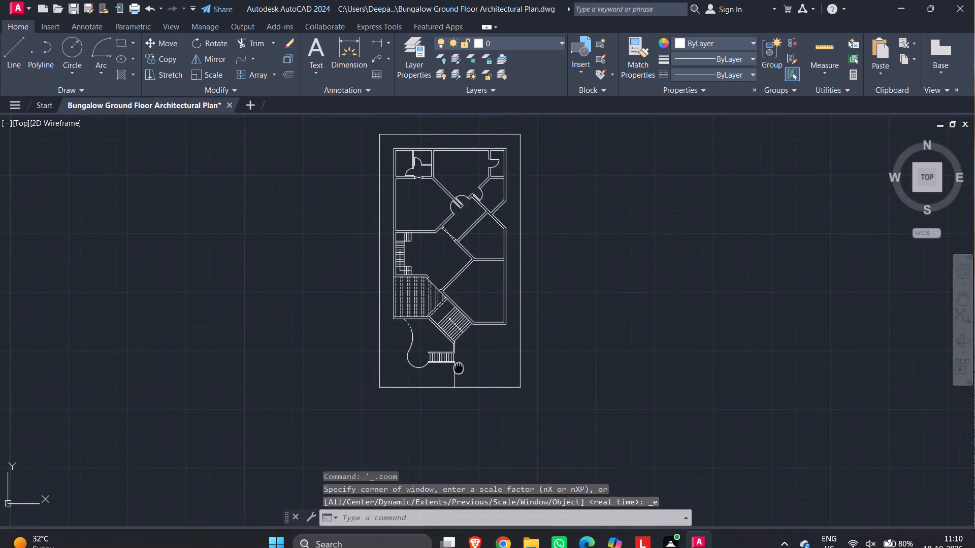
scroll(459, 366, up, 3)
middle_drag(459, 366, 537, 357)
middle_drag(244, 185, 364, 268)
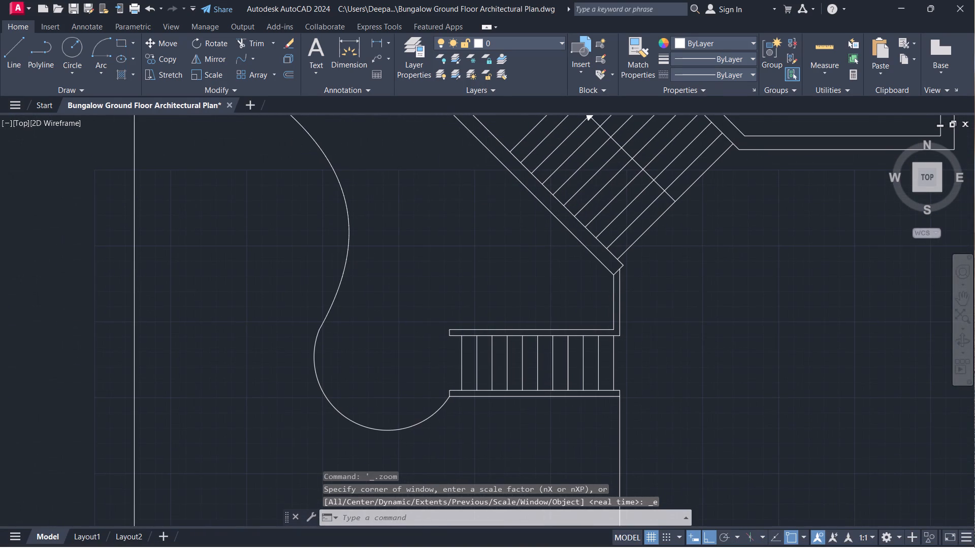
text(O)
key(space)
key(9)
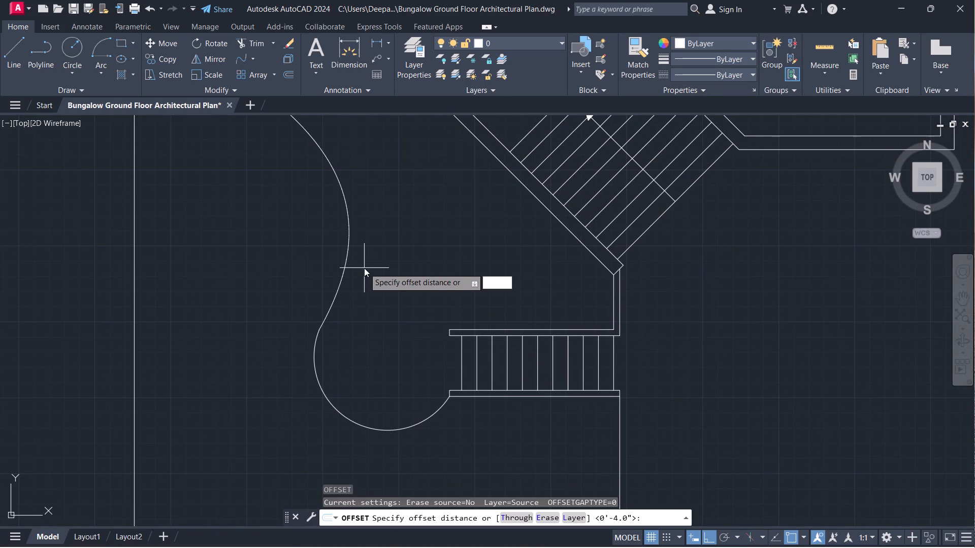
key(Return)
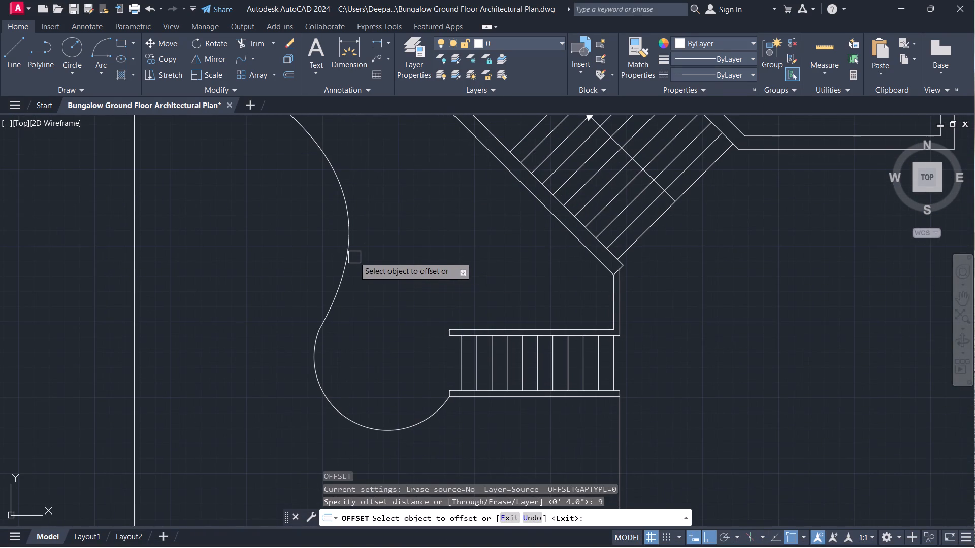
click(353, 255)
click(369, 251)
click(351, 414)
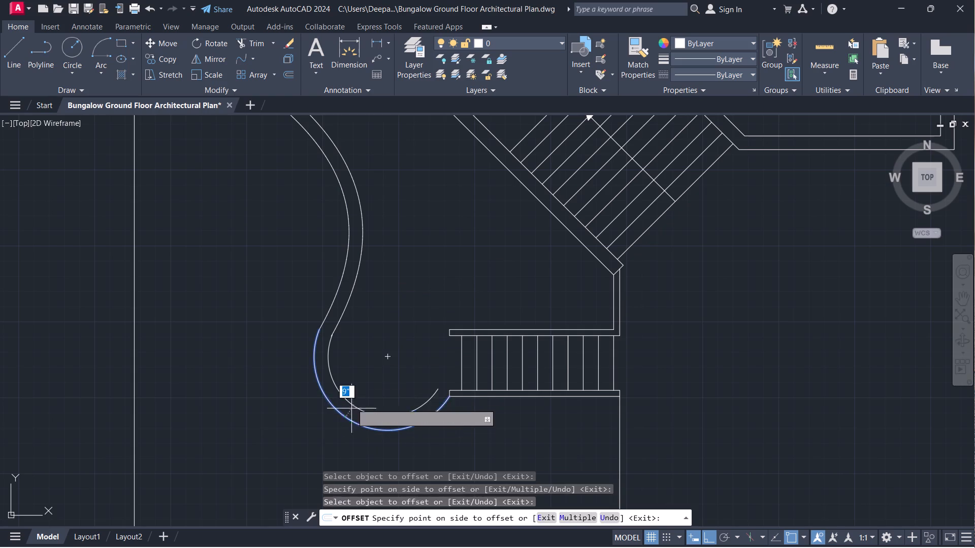
click(356, 380)
right_click(360, 366)
click(389, 386)
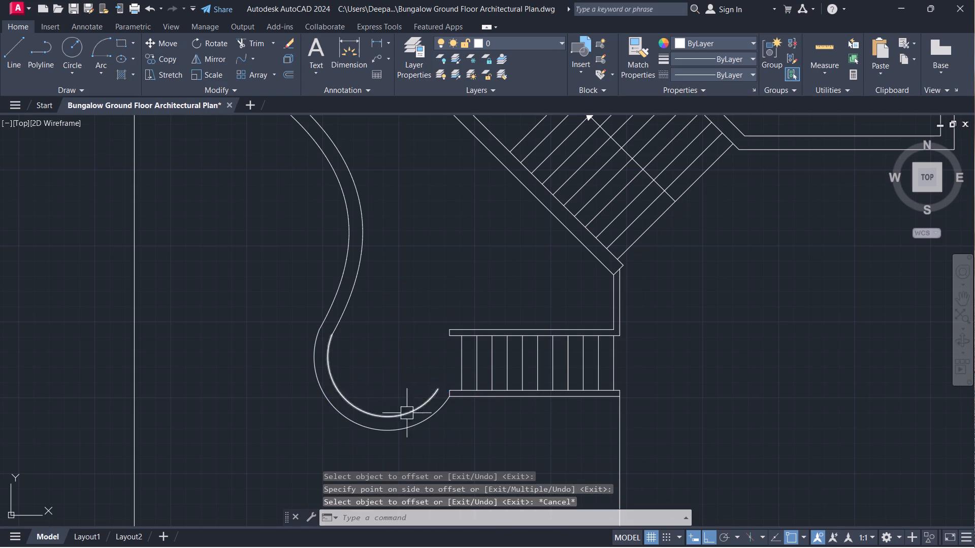
Blend the inner offset arc's east end with the inner line of the stair flight's south wall.
scroll(416, 416, up, 2)
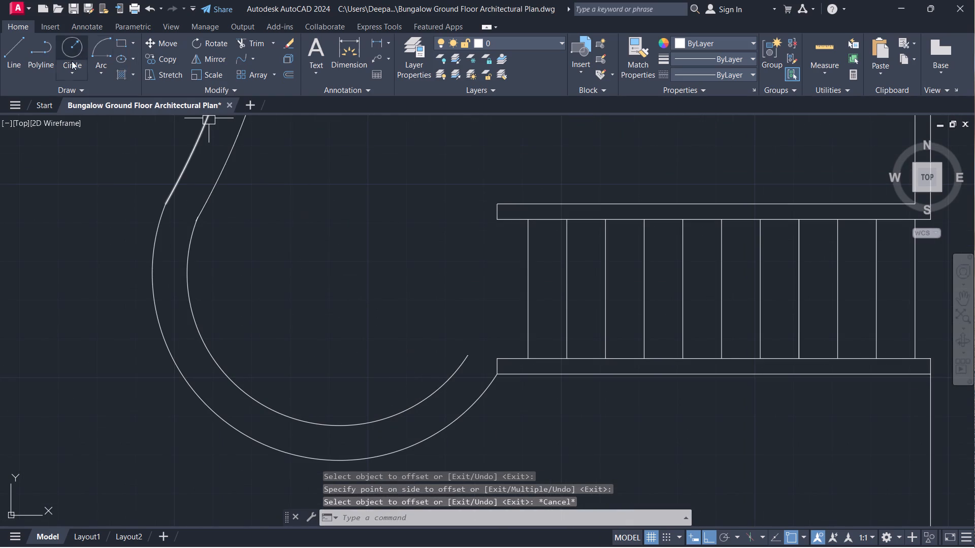
click(240, 57)
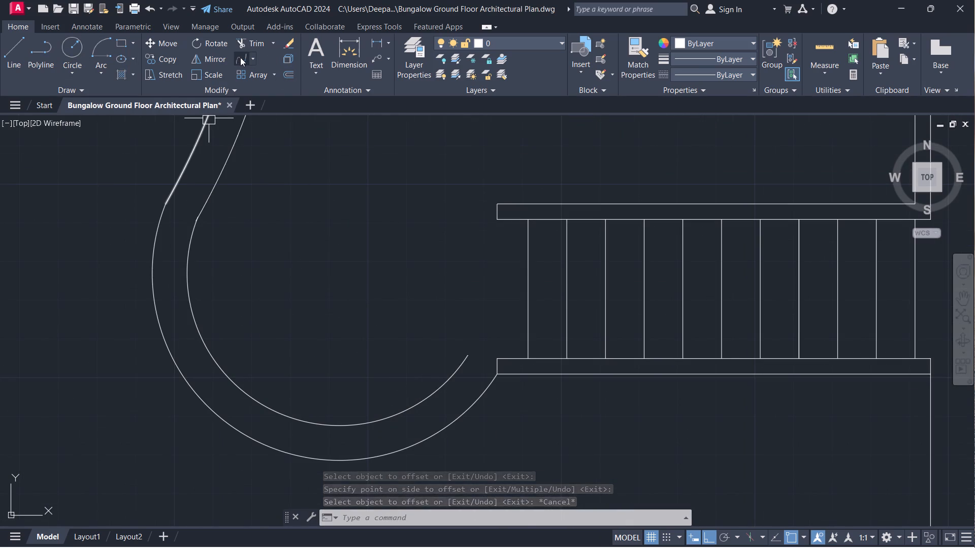
click(458, 365)
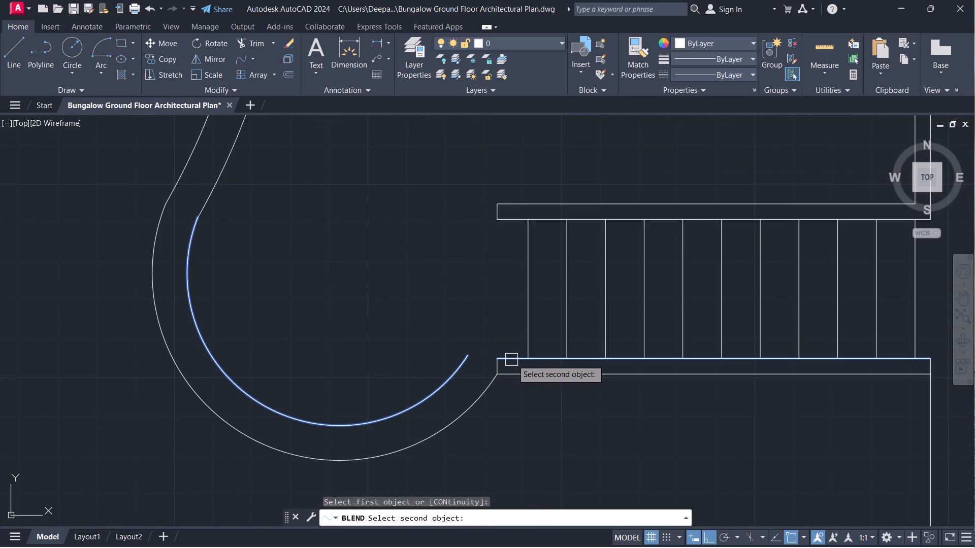
click(512, 360)
Stretch the short blend curve's east end 4" south onto the outer corner of the stair flight's south wall.
scroll(295, 179, down, 2)
middle_drag(295, 180, 370, 209)
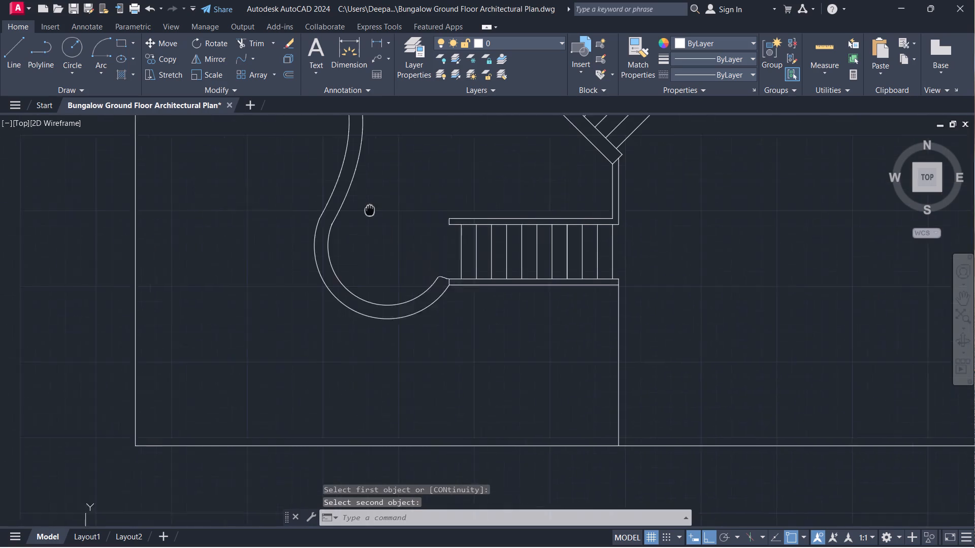
middle_drag(370, 209, 403, 218)
scroll(434, 257, up, 2)
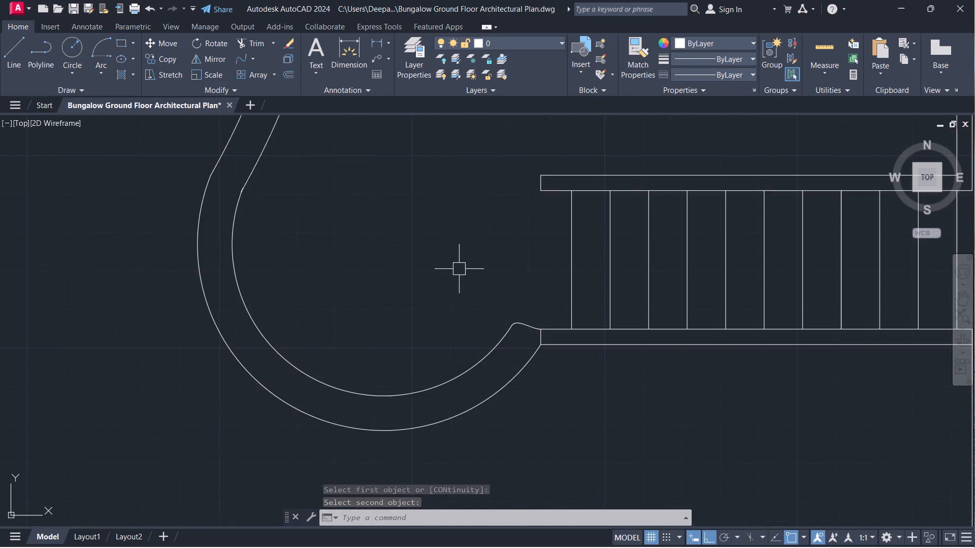
scroll(460, 270, up, 2)
middle_drag(605, 351, 511, 173)
scroll(514, 173, up, 2)
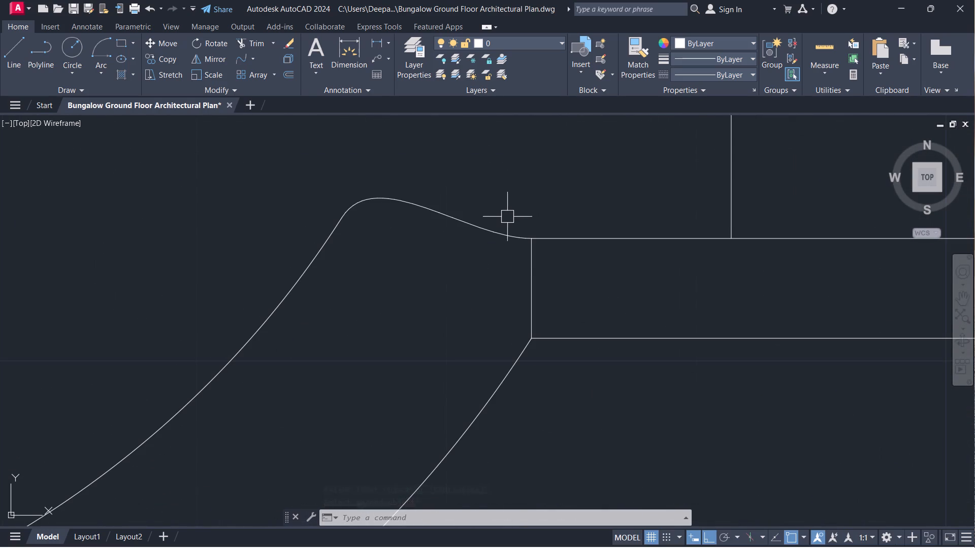
click(504, 233)
click(534, 243)
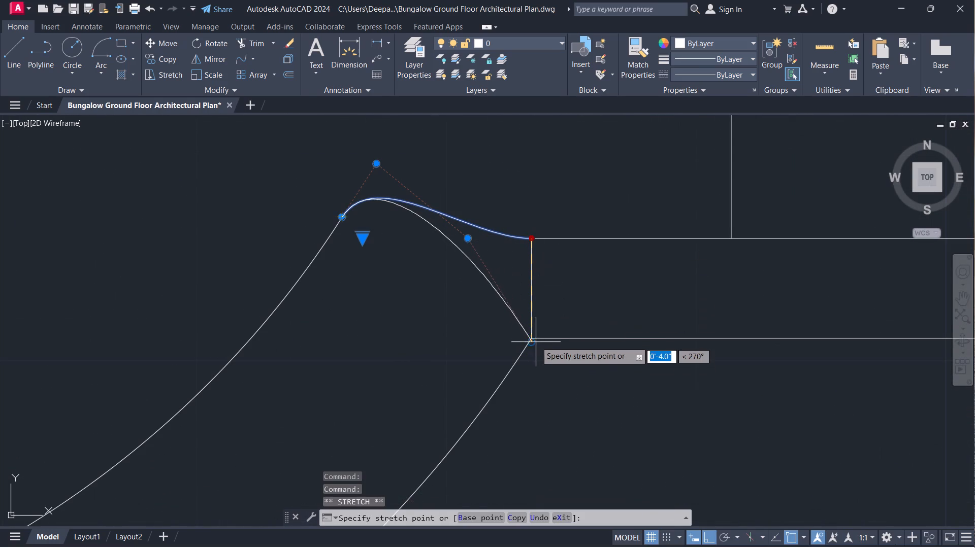
click(533, 335)
Reshape the short blend curve by stretching its lower control vertex southward and its upper control vertex eastward.
click(467, 240)
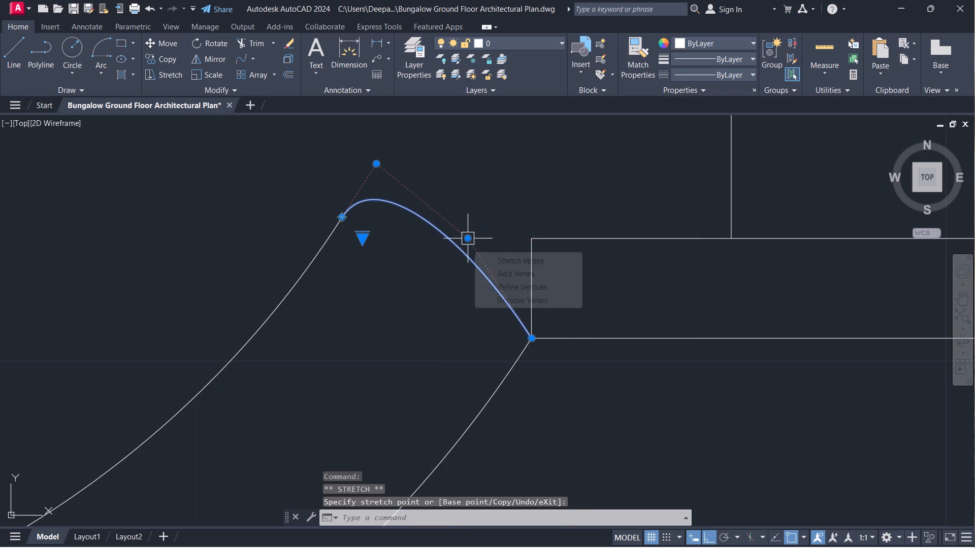
click(398, 353)
click(377, 165)
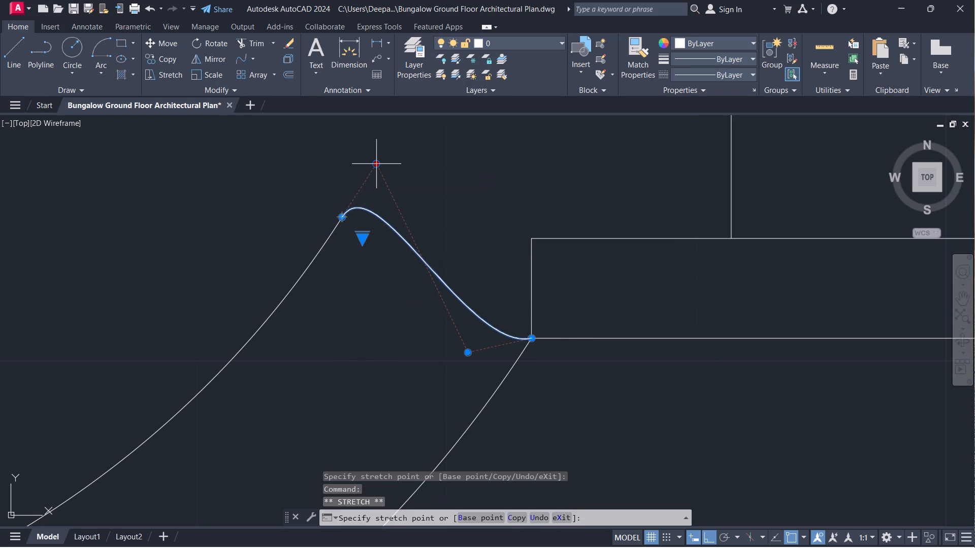
middle_drag(377, 165, 287, 306)
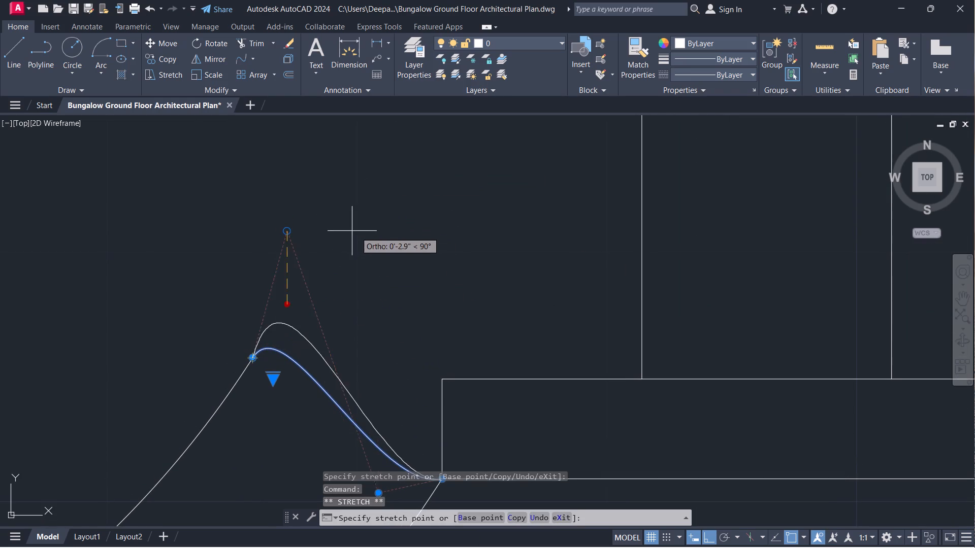
click(368, 250)
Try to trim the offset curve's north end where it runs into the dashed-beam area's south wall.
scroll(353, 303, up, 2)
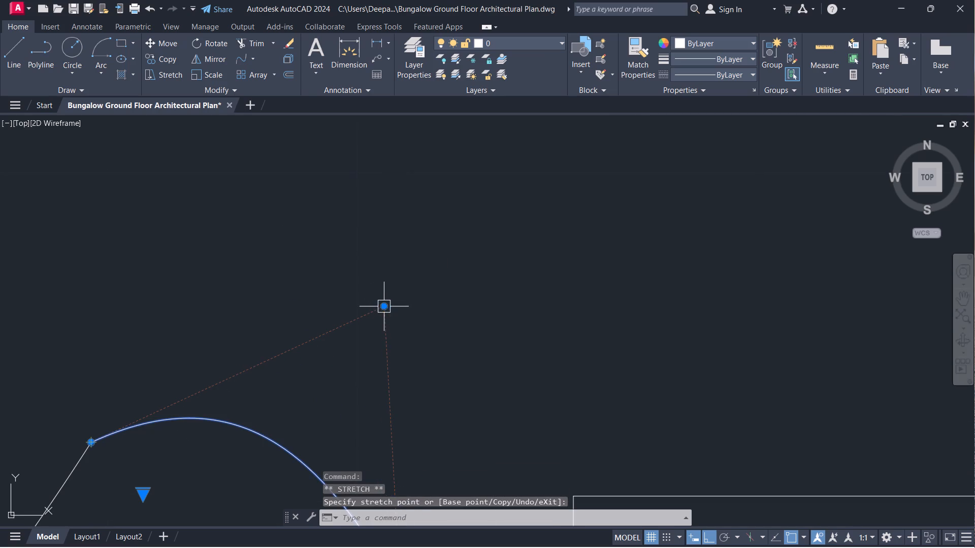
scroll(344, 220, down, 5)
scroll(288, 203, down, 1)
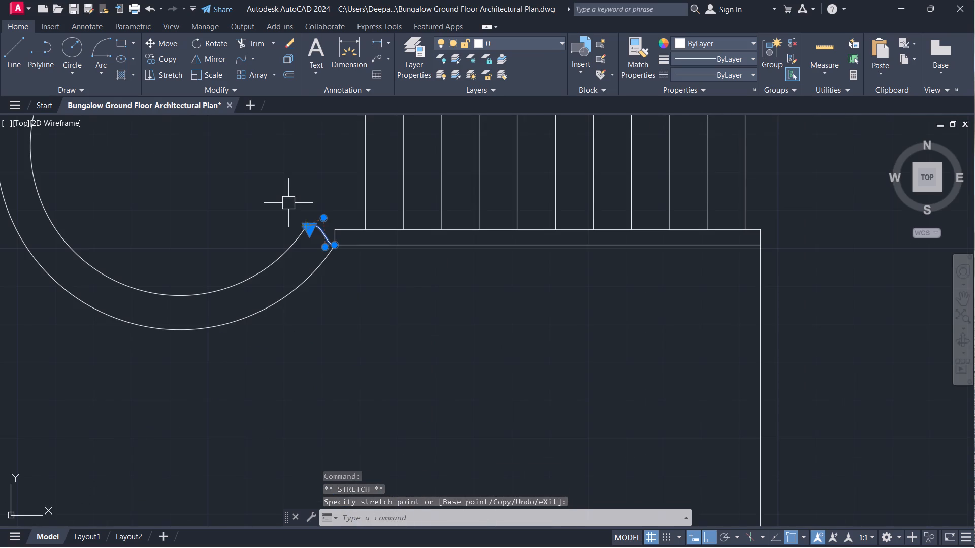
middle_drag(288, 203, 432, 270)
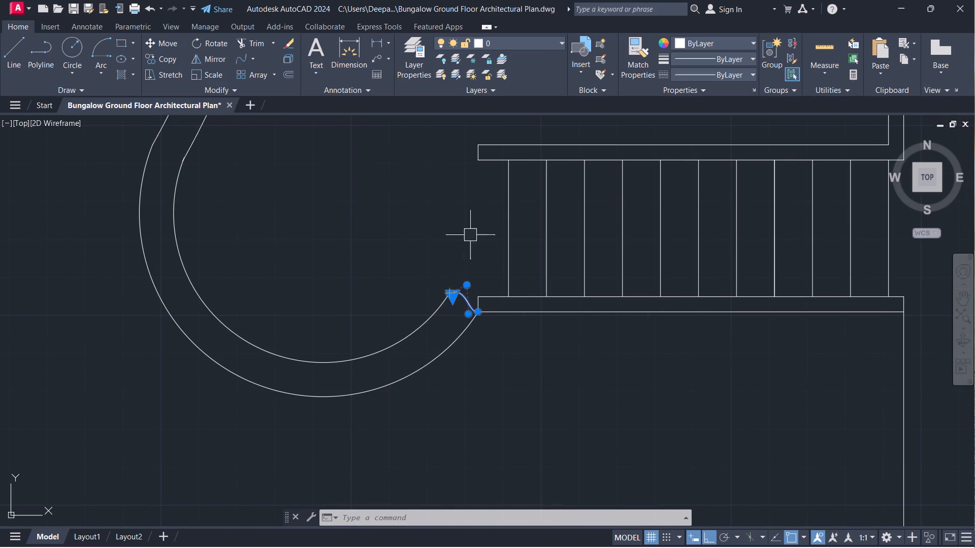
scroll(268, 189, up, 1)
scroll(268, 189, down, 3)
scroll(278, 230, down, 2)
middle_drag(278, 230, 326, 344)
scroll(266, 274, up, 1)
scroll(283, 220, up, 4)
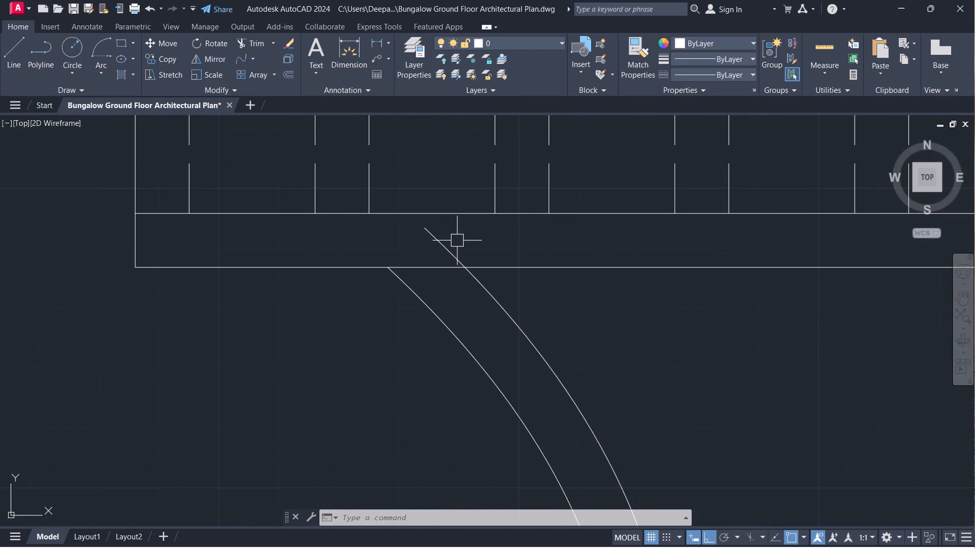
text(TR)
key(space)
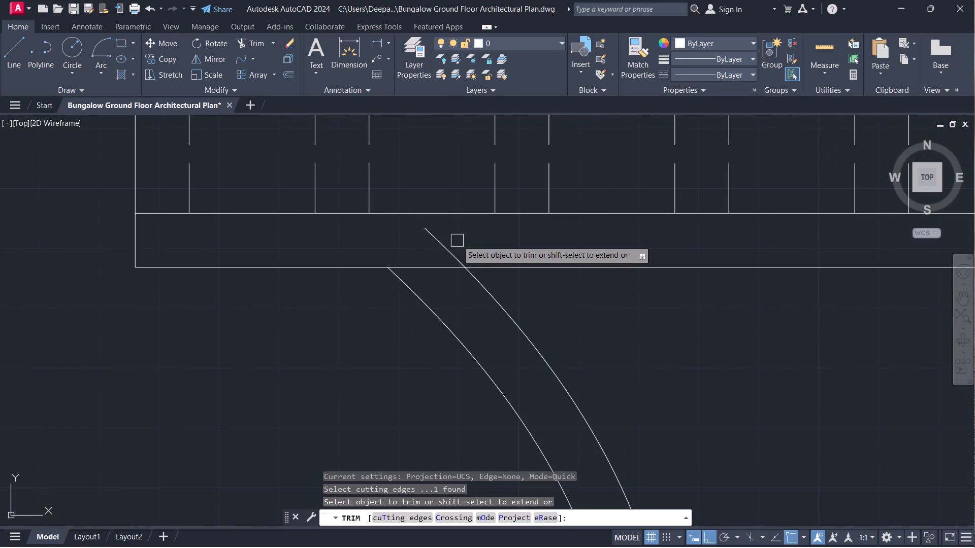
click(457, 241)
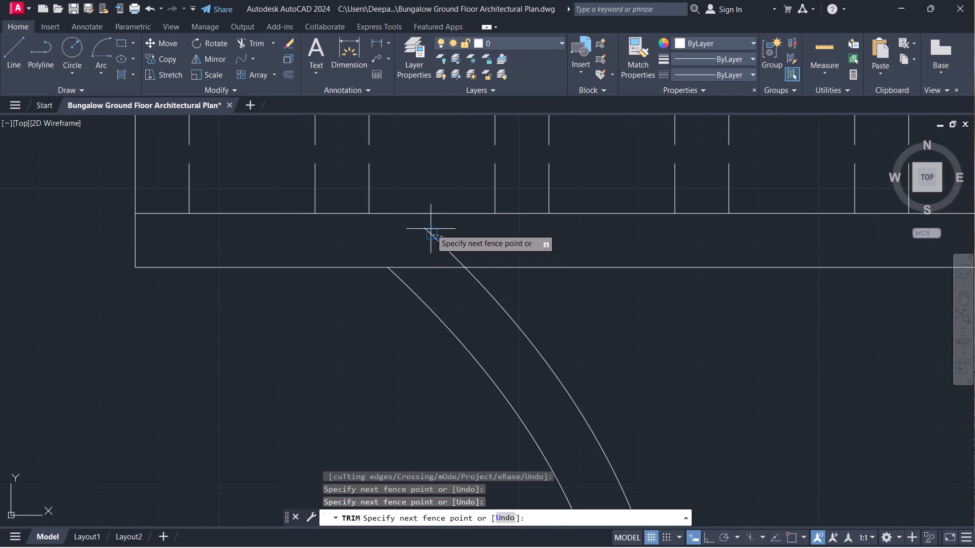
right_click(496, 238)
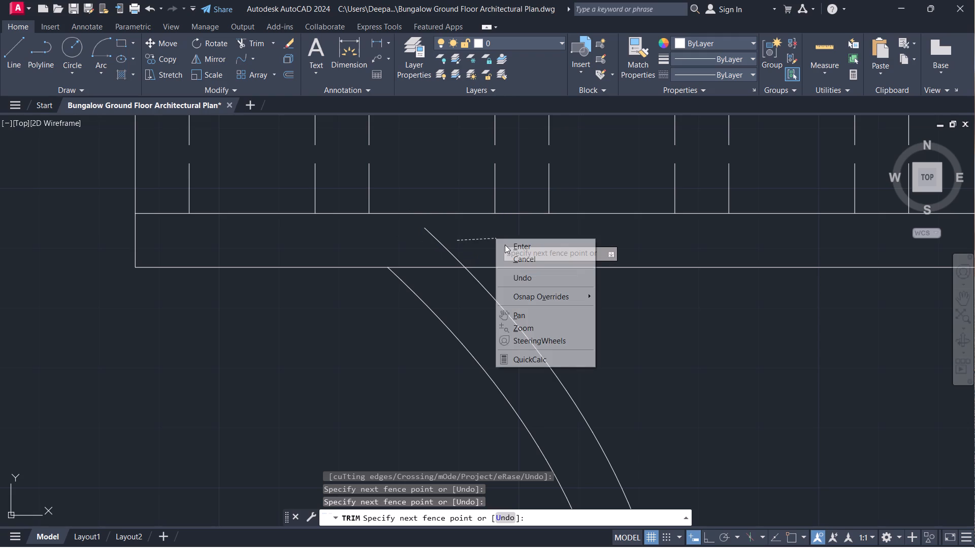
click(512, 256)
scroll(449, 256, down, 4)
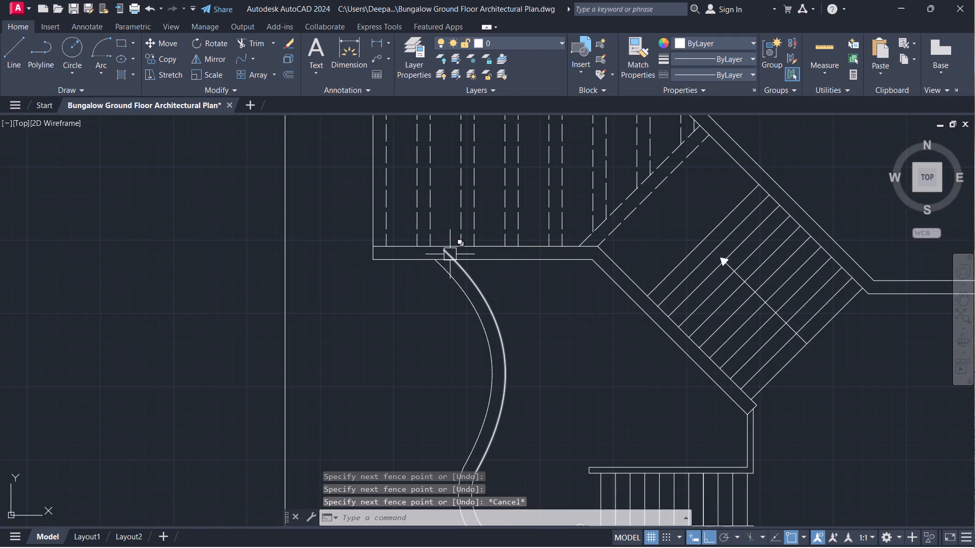
Trim the offset curve's north end back to the south line of the dashed-beam area's south wall.
scroll(450, 254, up, 2)
click(458, 277)
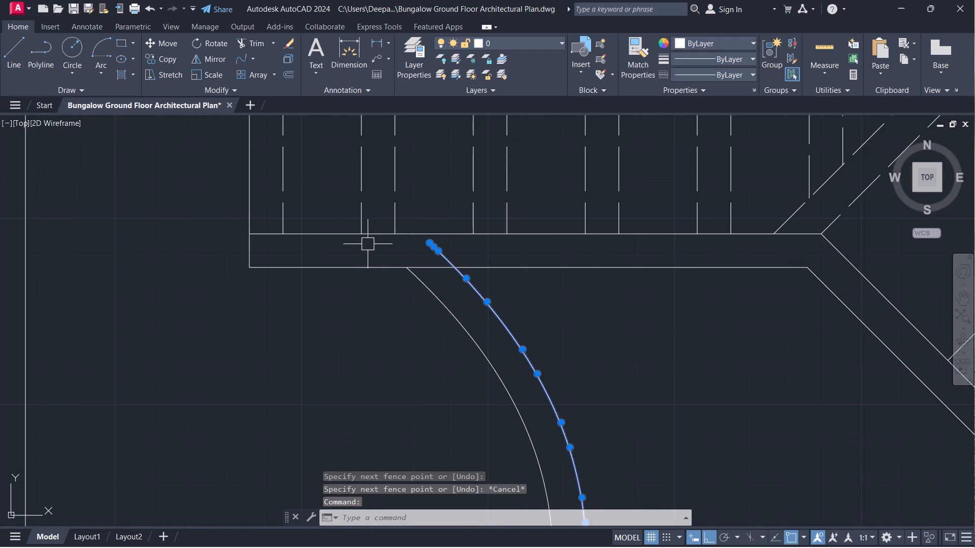
key(Escape)
text(TR)
key(space)
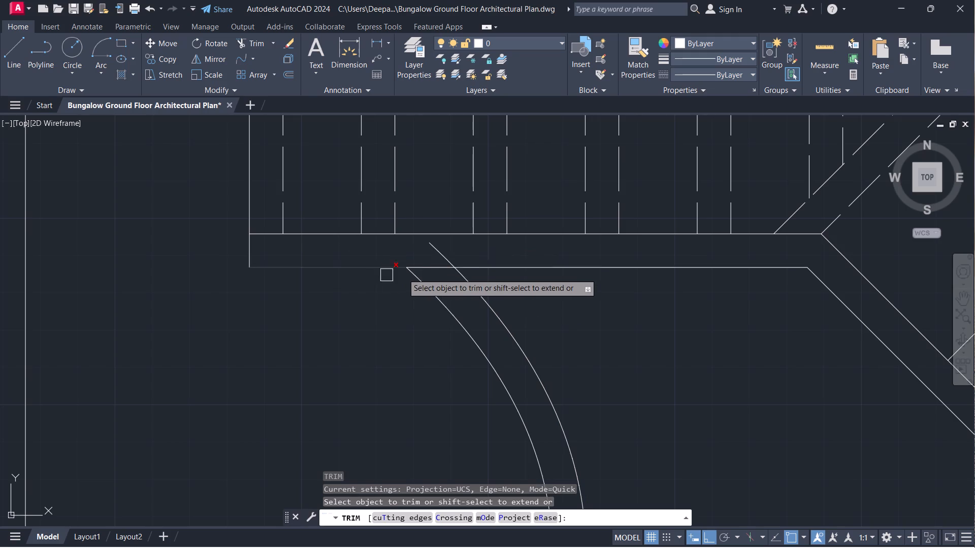
scroll(439, 255, up, 2)
drag(464, 257, 456, 255)
click(396, 252)
click(525, 244)
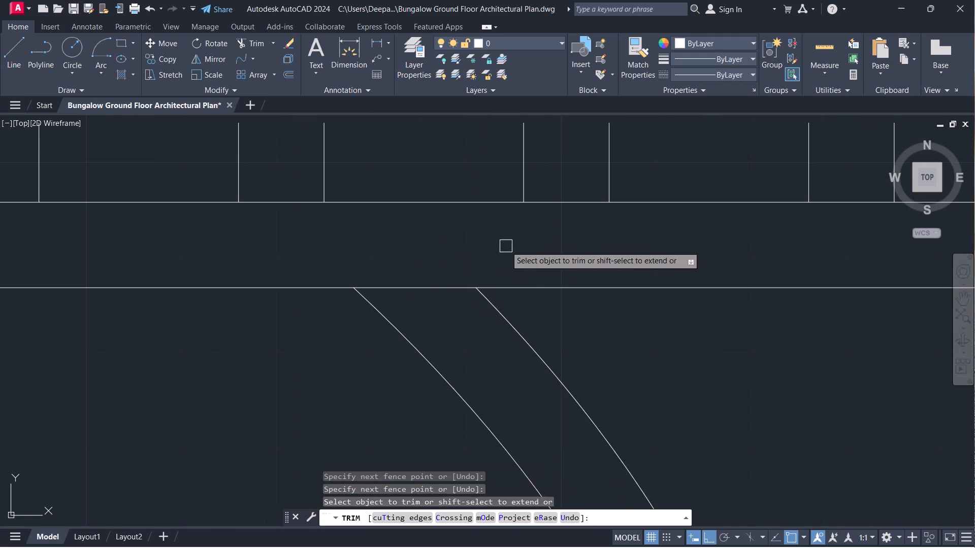
scroll(351, 275, down, 5)
middle_drag(306, 306, 430, 302)
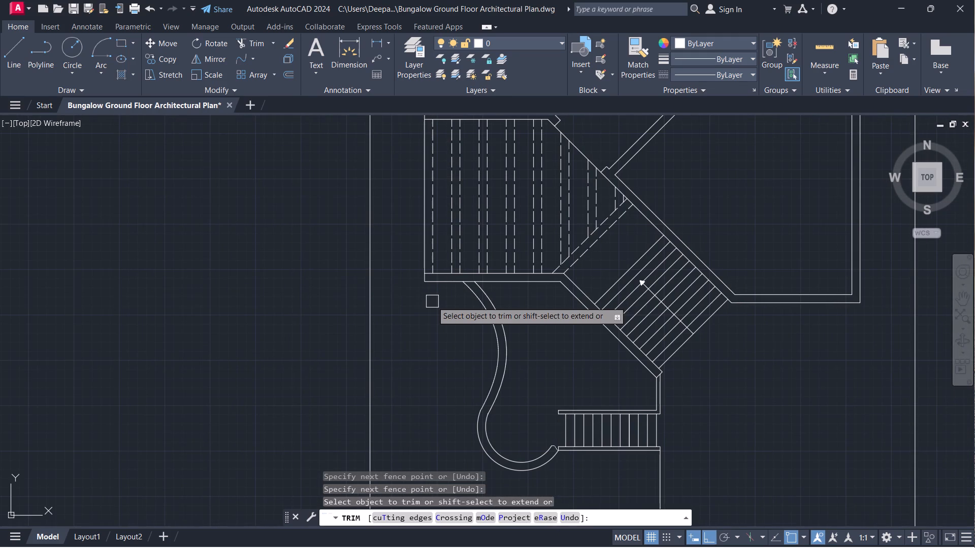
key(Escape)
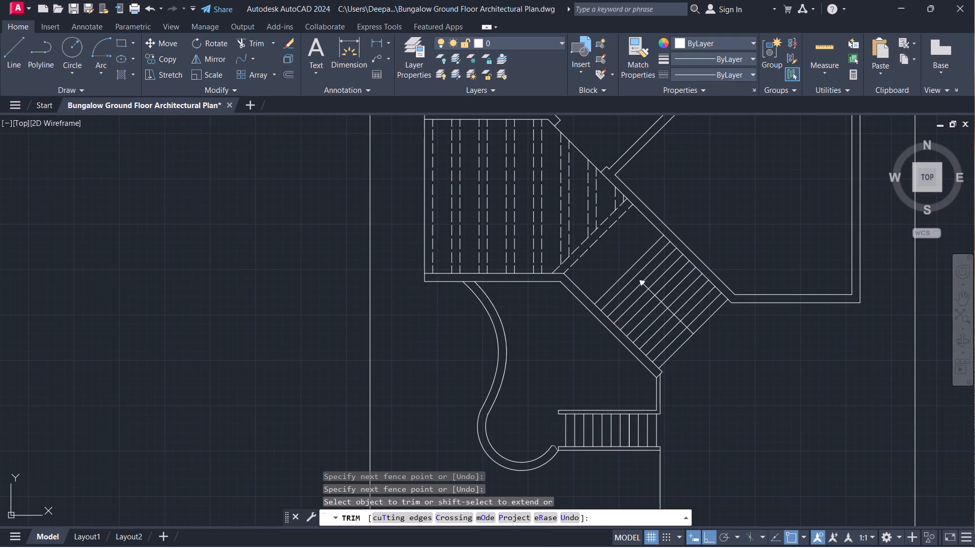
Draw a line south from the southwest corner of the dashed-beam area's south wall, continuing east to the curved wall's outer line.
scroll(402, 279, down, 2)
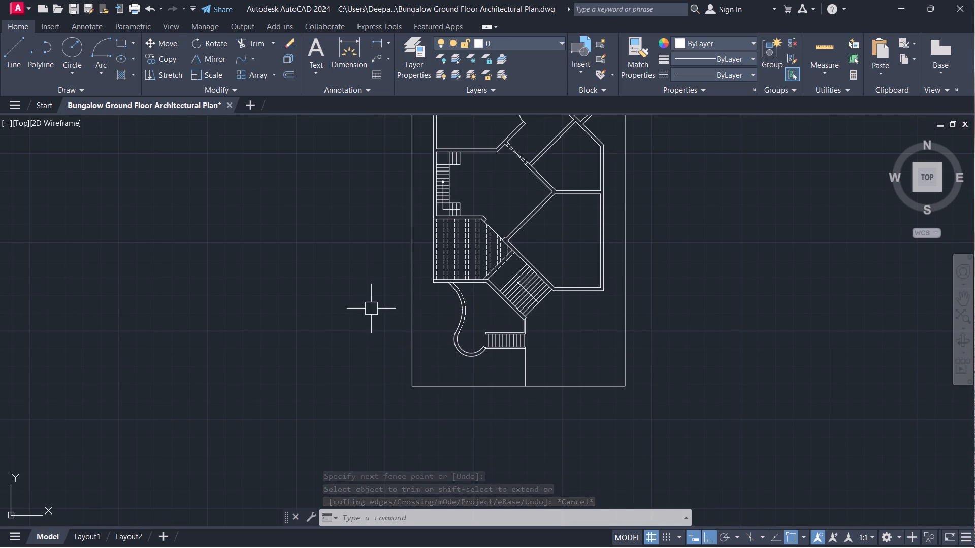
scroll(419, 303, up, 2)
text(L)
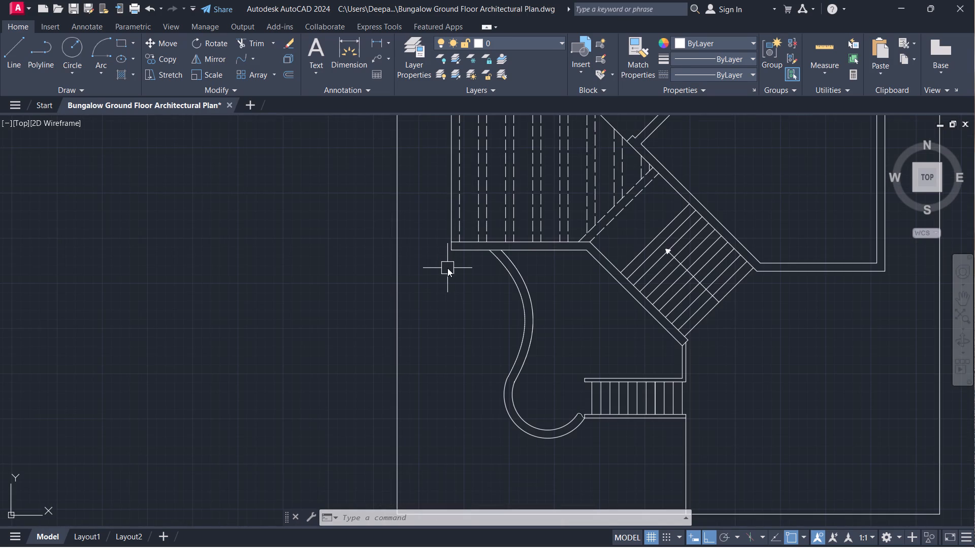
key(space)
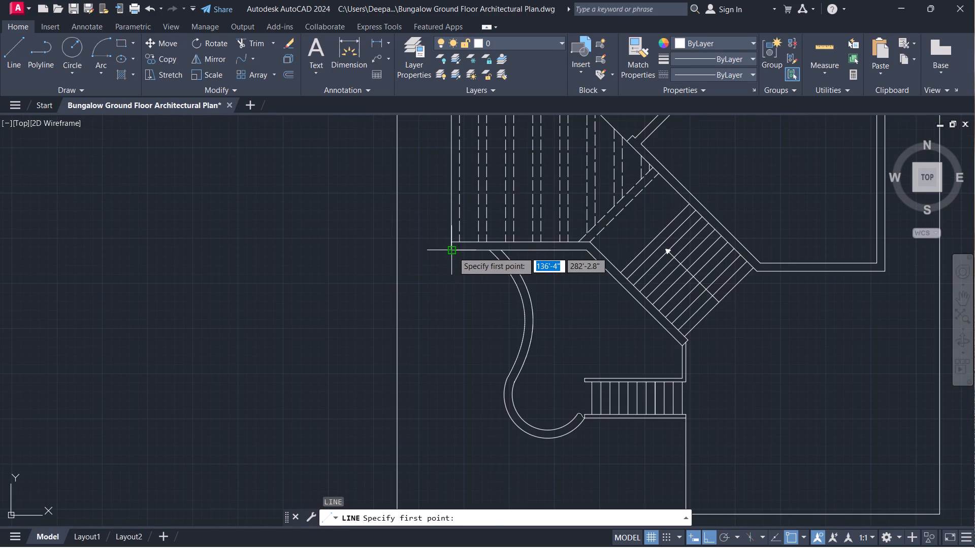
click(453, 252)
click(452, 329)
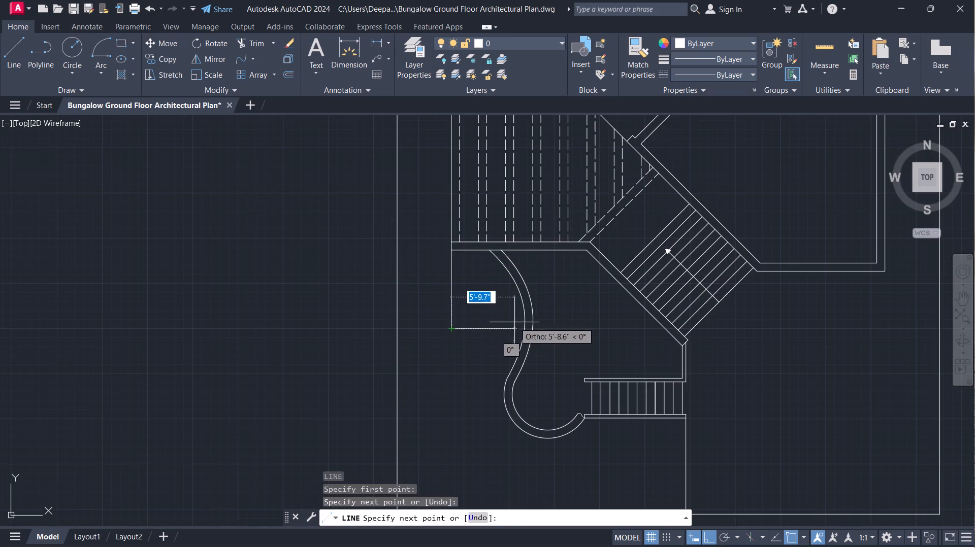
click(524, 329)
right_click(465, 324)
click(491, 346)
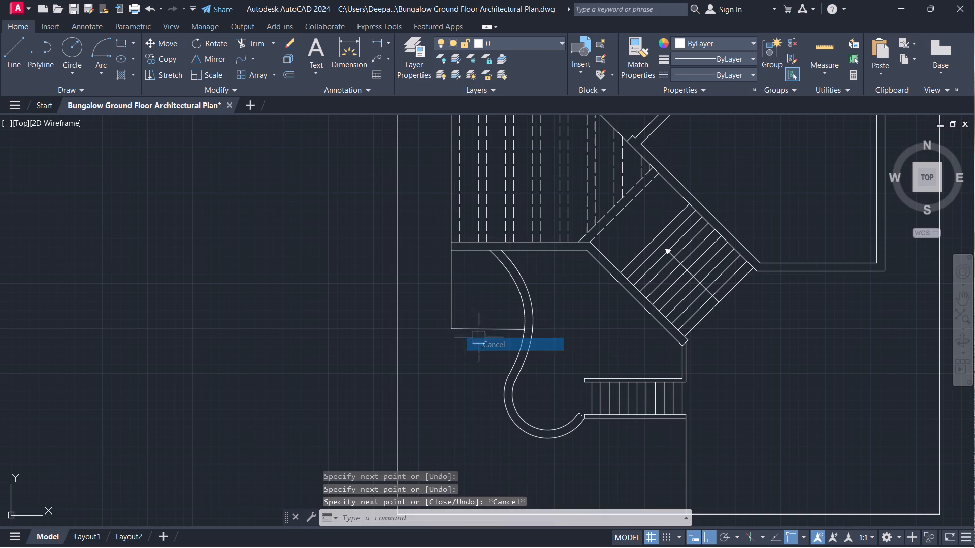
Draw a three-point arc from the wall's south line down to the new horizontal line, near the enclosure's west edge.
scroll(491, 267, up, 1)
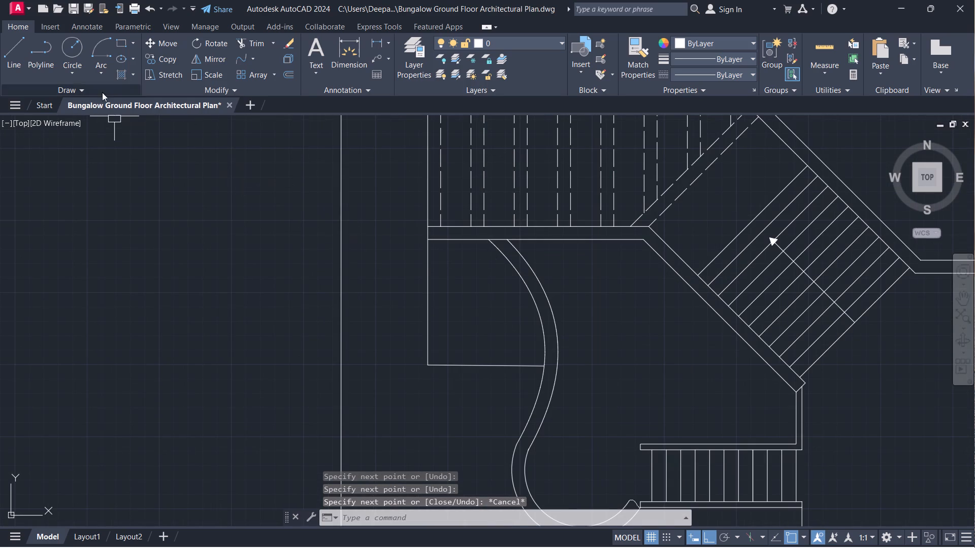
click(97, 47)
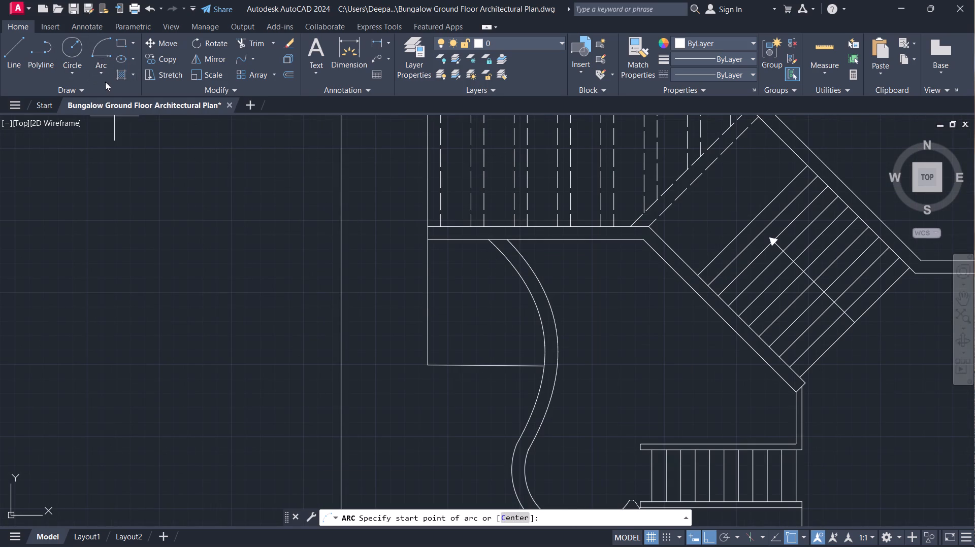
click(104, 82)
click(101, 72)
click(125, 100)
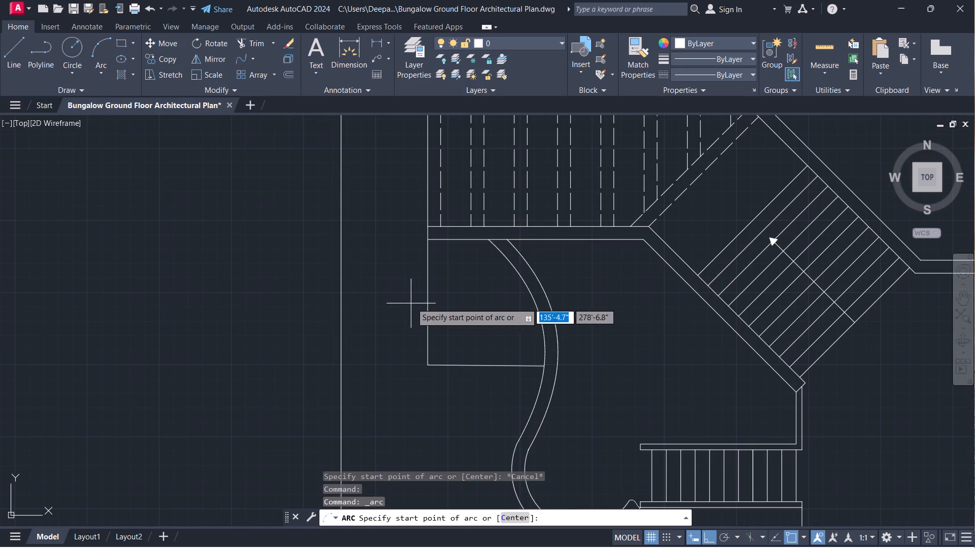
scroll(424, 279, up, 1)
click(461, 219)
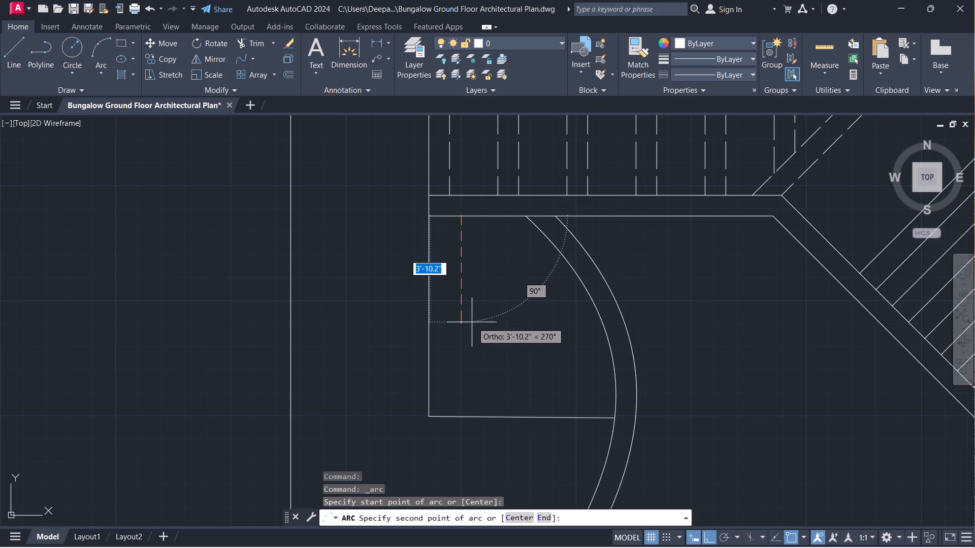
click(463, 305)
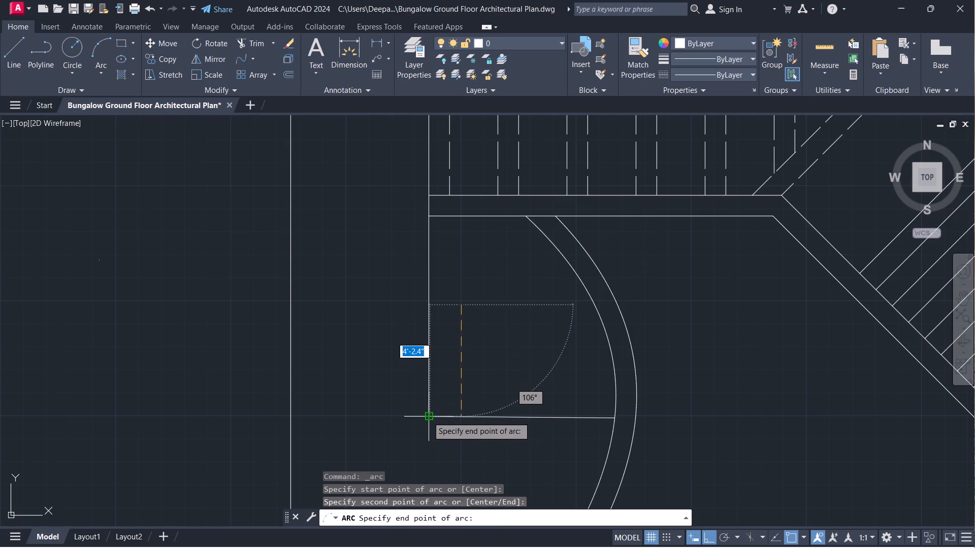
click(449, 416)
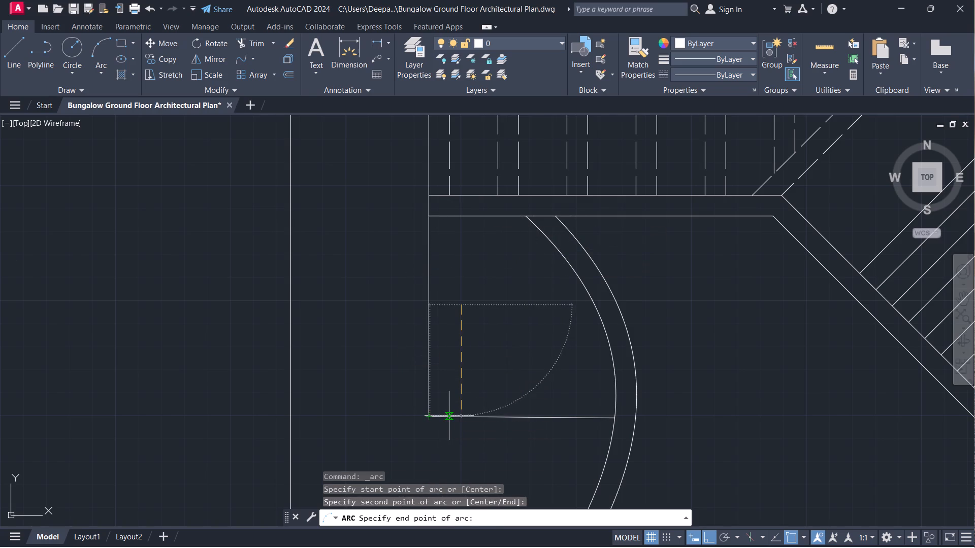
scroll(437, 301, up, 2)
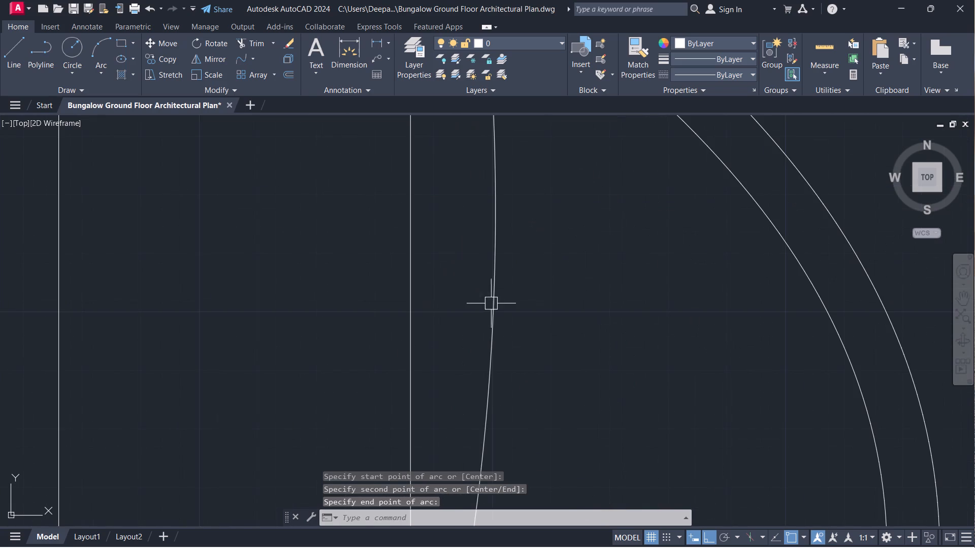
click(494, 304)
scroll(338, 283, down, 3)
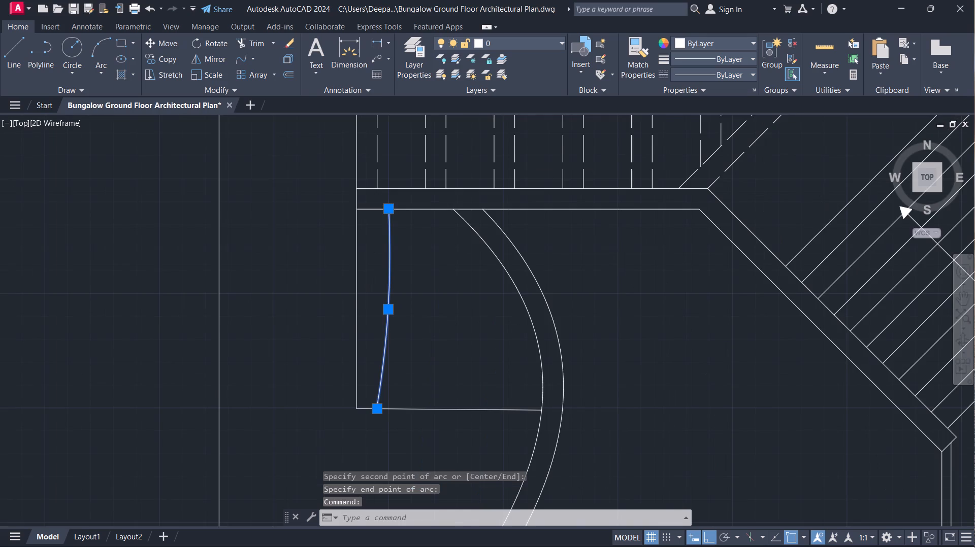
key(Escape)
Offset the arc eastward by 10", then offset the resulting arc another 10" east.
text(O 10)
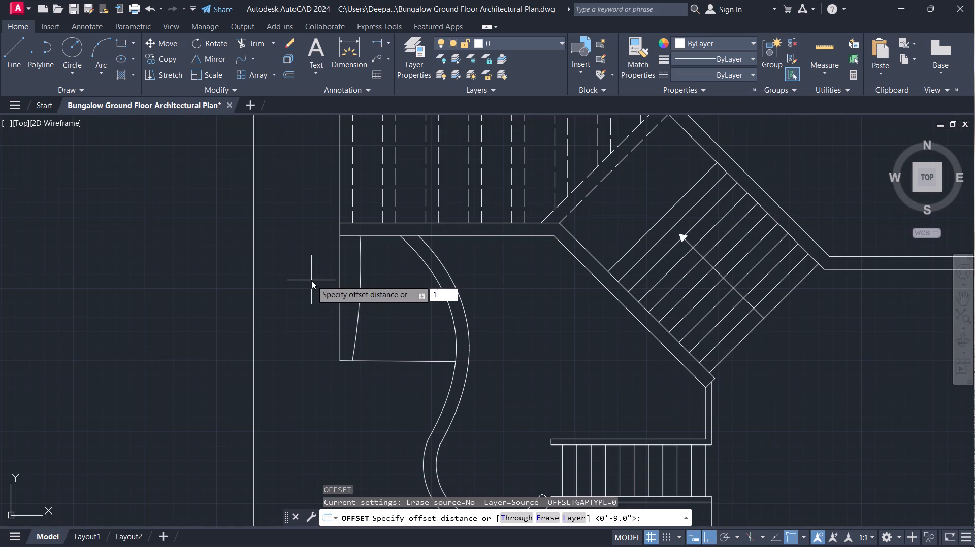
key(Return)
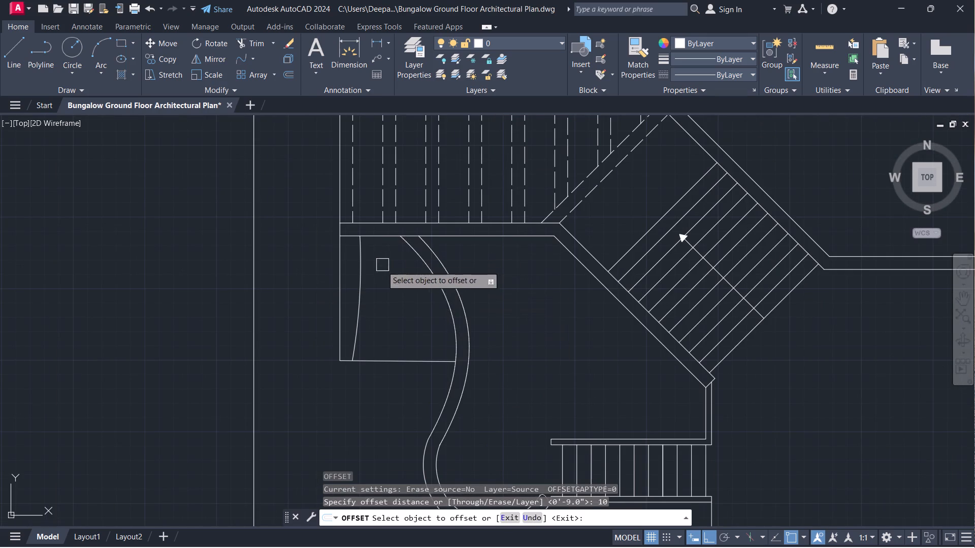
drag(363, 288, 369, 289)
click(399, 294)
click(376, 291)
click(394, 297)
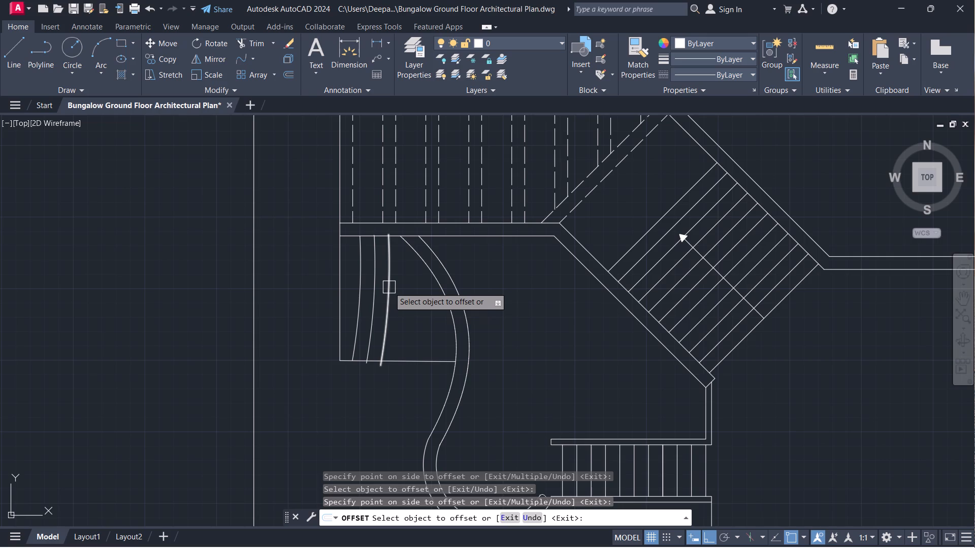
scroll(384, 351, up, 1)
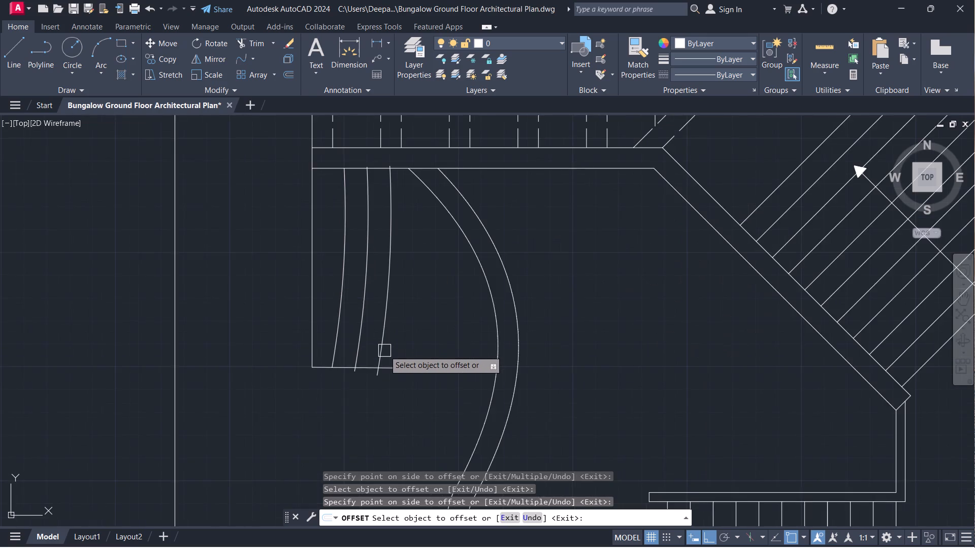
scroll(384, 351, up, 1)
key(1)
key(Escape)
Trim the ends of the two offset arcs that overrun the enclosure's south line and the wall line to the north.
scroll(365, 383, up, 2)
text(TR)
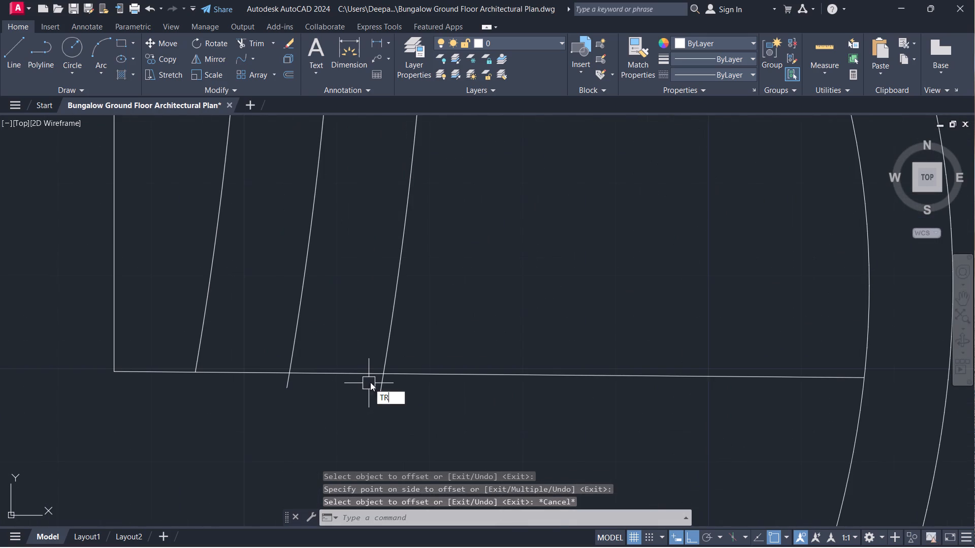
key(space)
drag(394, 395, 280, 382)
scroll(357, 336, down, 3)
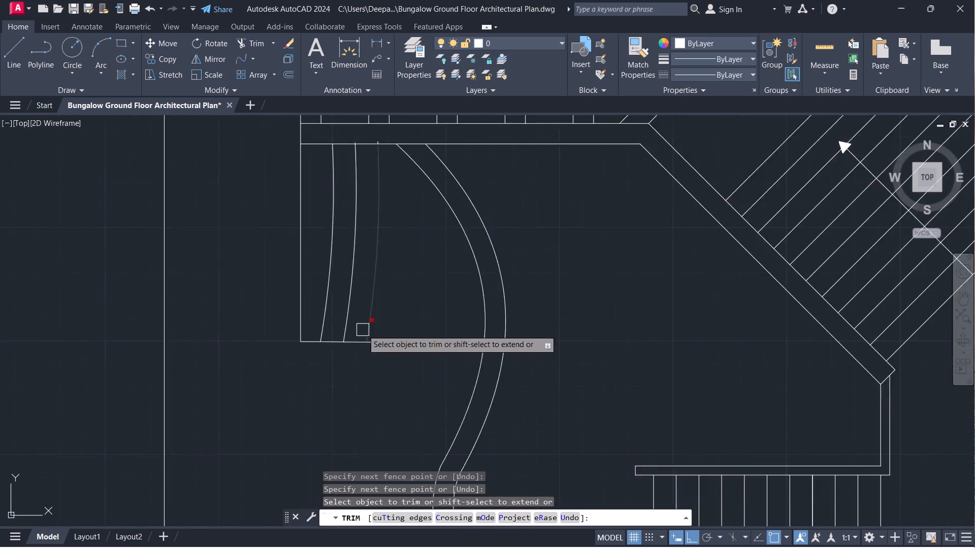
middle_drag(363, 330, 363, 447)
scroll(349, 241, up, 4)
scroll(496, 319, up, 3)
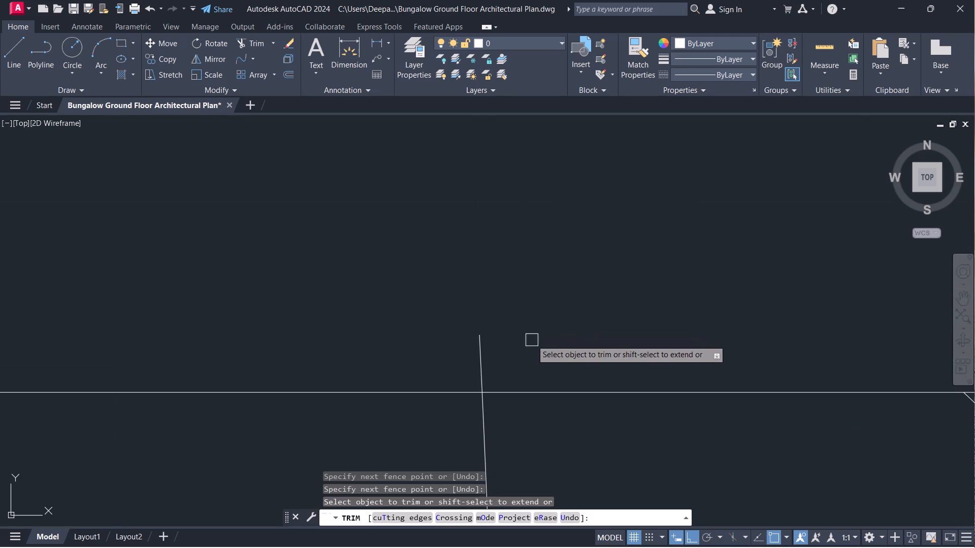
click(532, 340)
scroll(240, 332, down, 1)
middle_drag(240, 332, 526, 325)
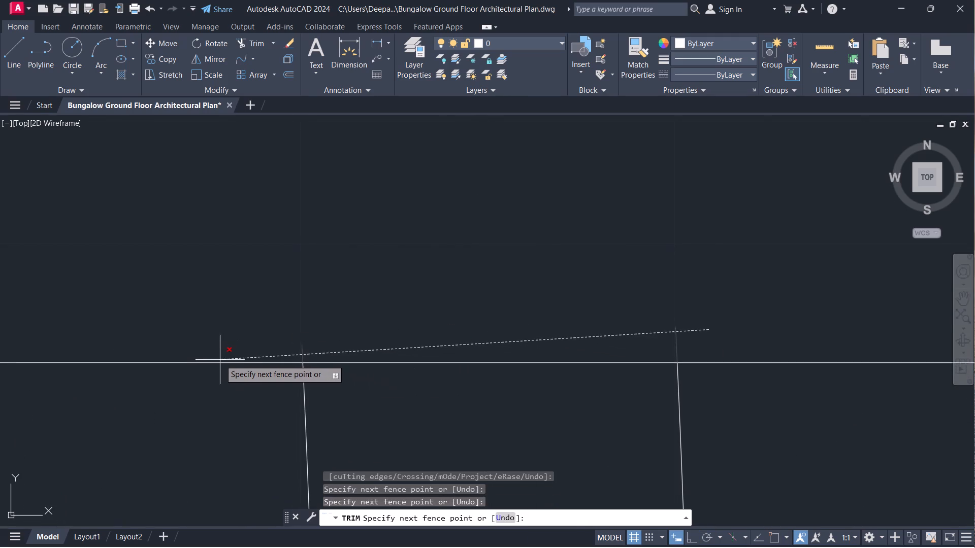
click(220, 359)
key(Escape)
Bow the two offset arcs outward by stretching their midpoints east, the easternmost by about 4.3" and the middle one slightly.
scroll(305, 316, down, 2)
scroll(308, 316, up, 1)
scroll(310, 315, down, 9)
middle_drag(379, 355, 421, 311)
scroll(359, 328, up, 1)
click(384, 324)
scroll(388, 322, up, 3)
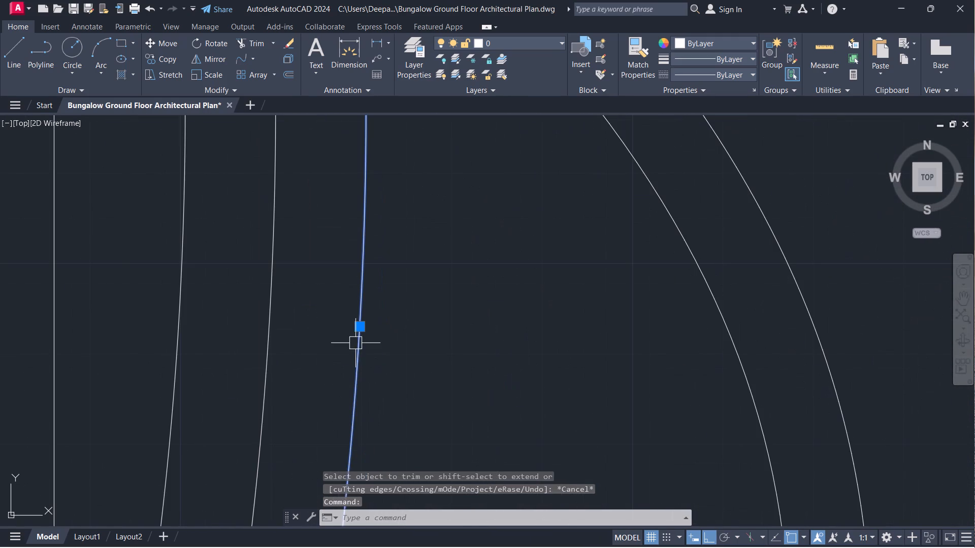
click(363, 328)
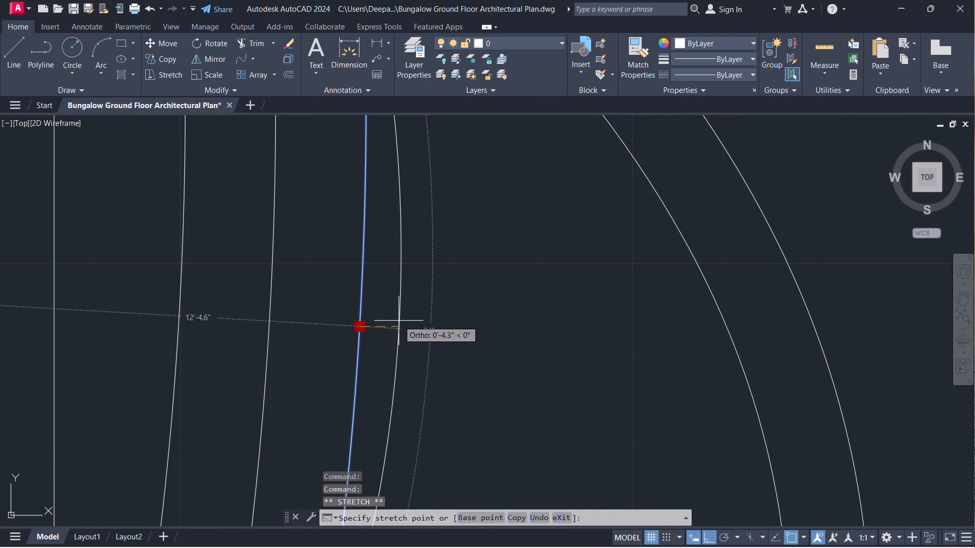
click(399, 321)
click(277, 329)
click(263, 331)
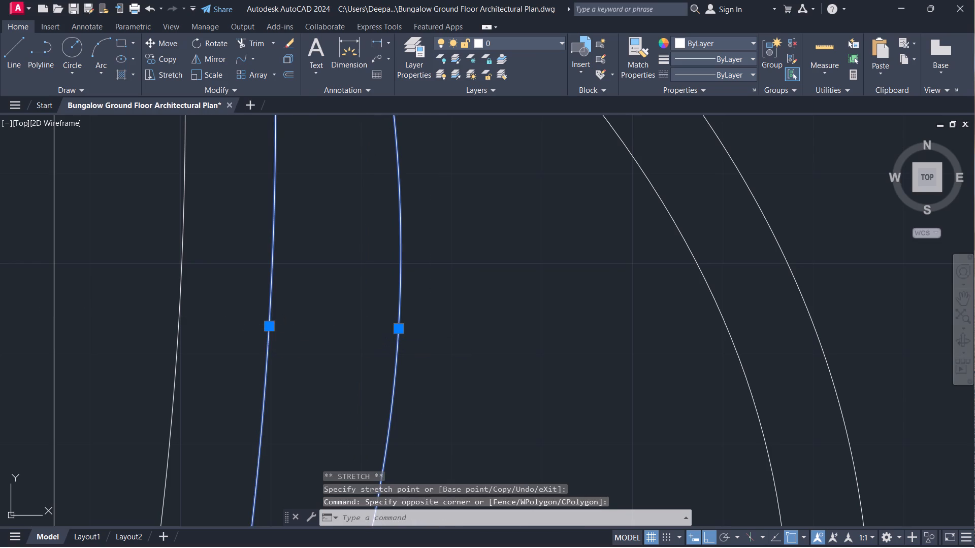
click(273, 328)
click(290, 329)
scroll(290, 331, down, 4)
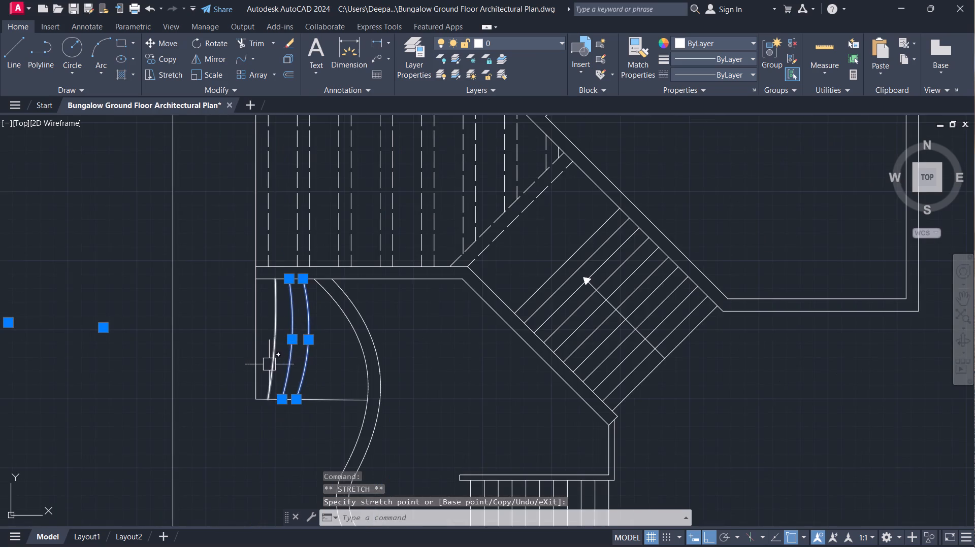
scroll(269, 364, up, 1)
scroll(218, 356, down, 3)
middle_click(218, 356)
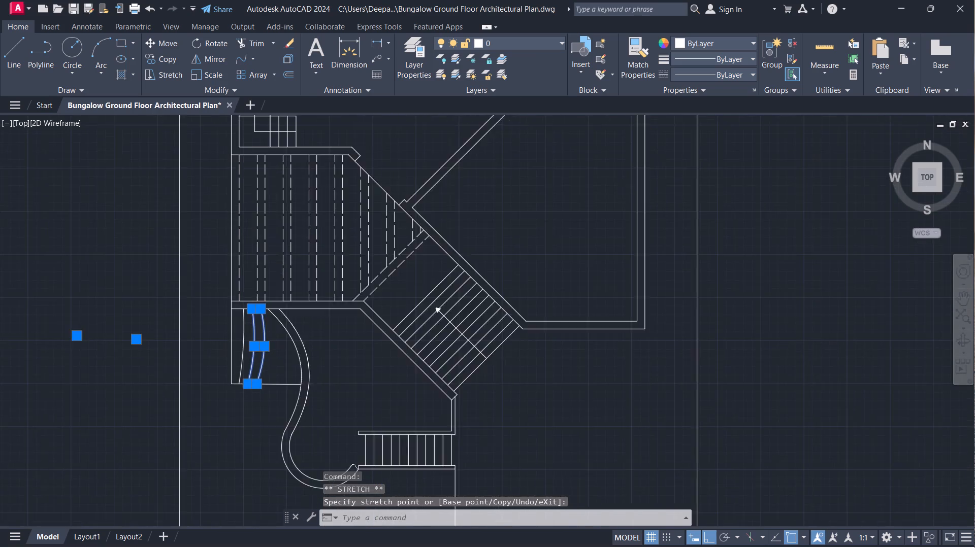
key(Escape)
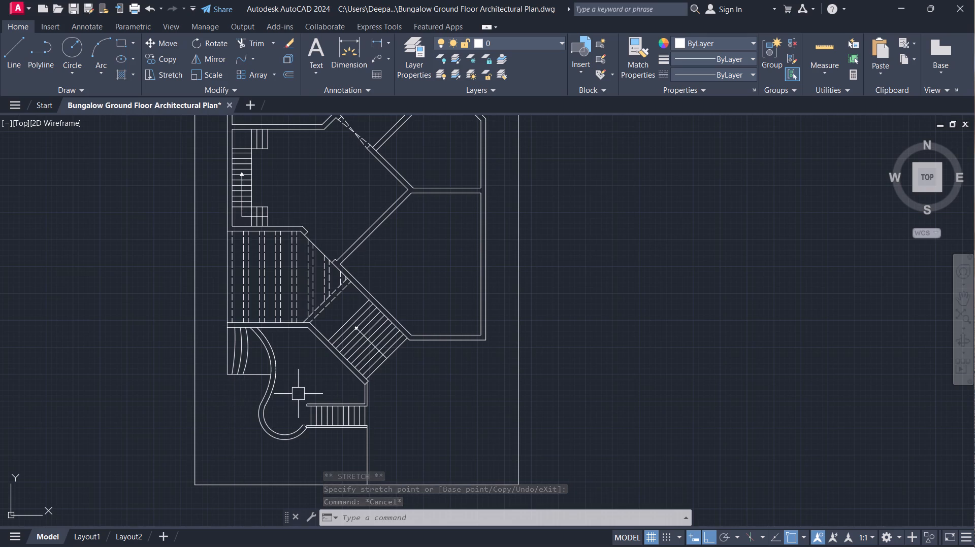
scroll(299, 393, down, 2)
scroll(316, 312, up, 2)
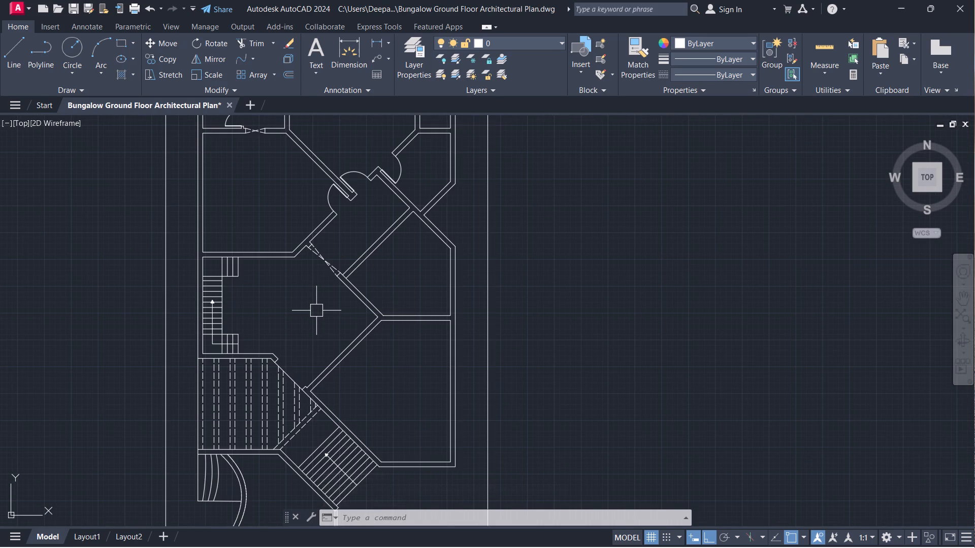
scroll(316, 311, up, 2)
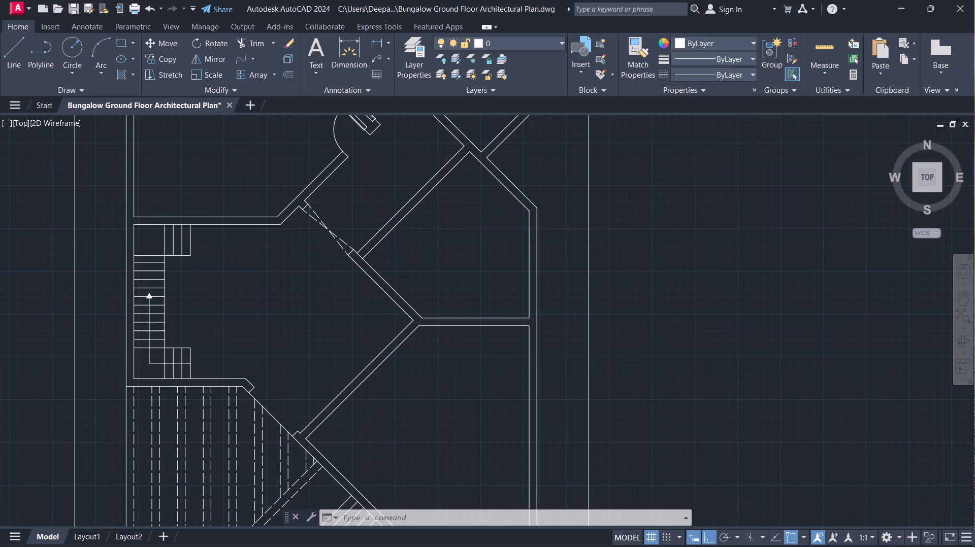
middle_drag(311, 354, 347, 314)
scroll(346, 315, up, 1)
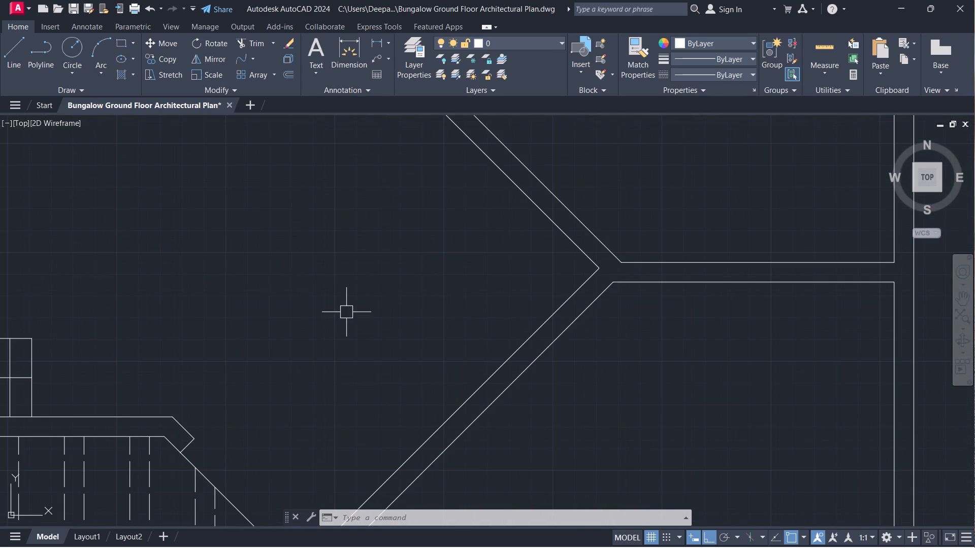
Draw a short line across the northeast end of the diagonal wall, where it meets the horizontal partition wall.
text(L)
key(space)
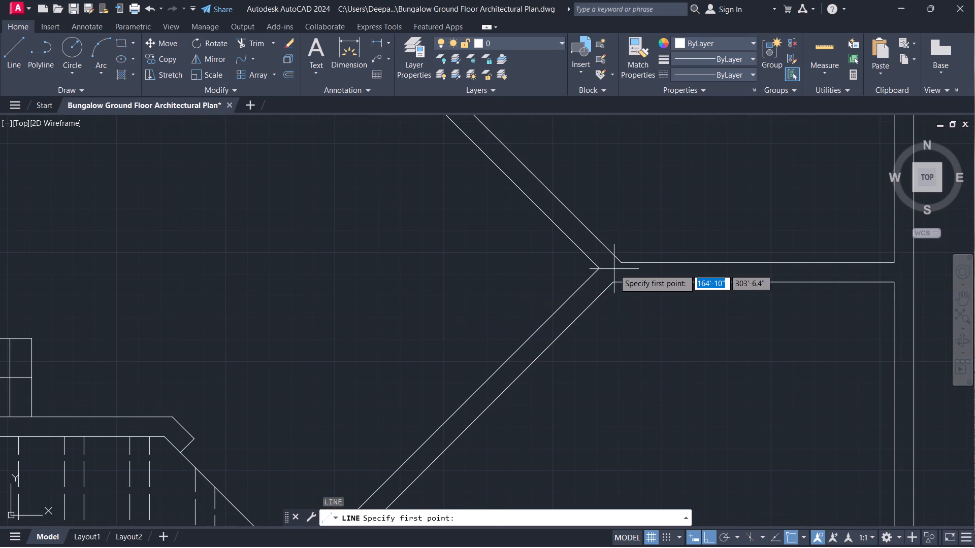
click(602, 265)
click(615, 281)
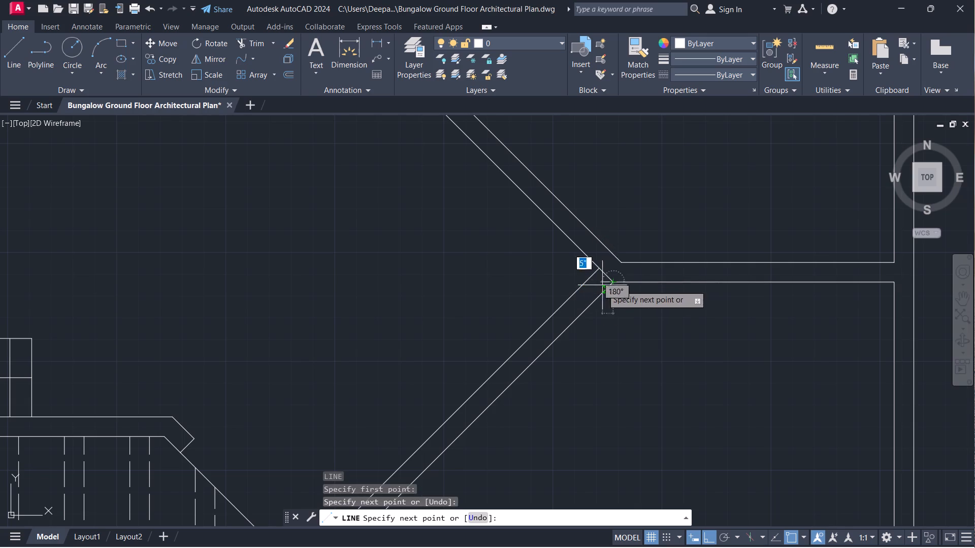
right_click(580, 286)
drag(608, 303, 612, 311)
Draw a short line across the southwest end of the same diagonal wall, beside the small corner notch near the dashed beams.
scroll(535, 331, down, 3)
middle_drag(525, 330, 548, 292)
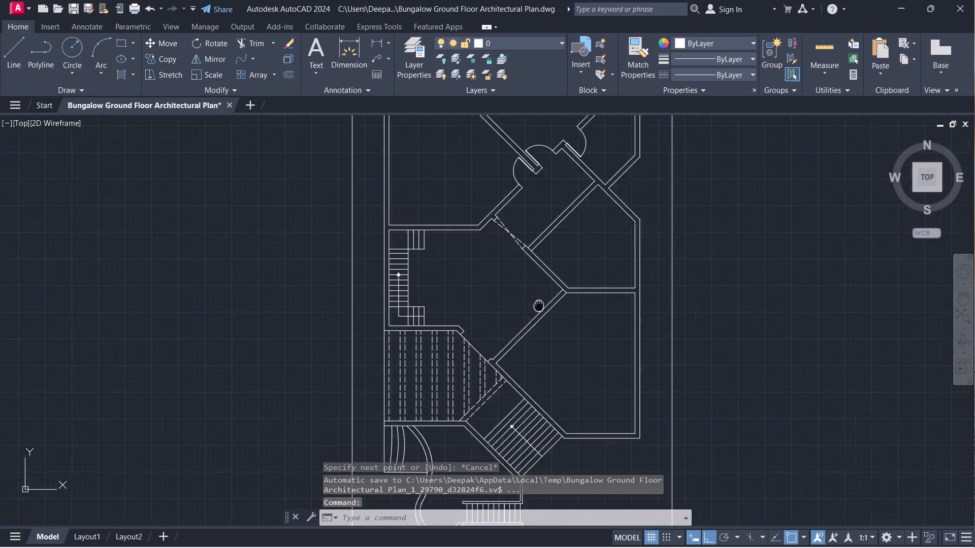
middle_drag(548, 292, 673, 149)
scroll(674, 149, up, 4)
right_click(387, 190)
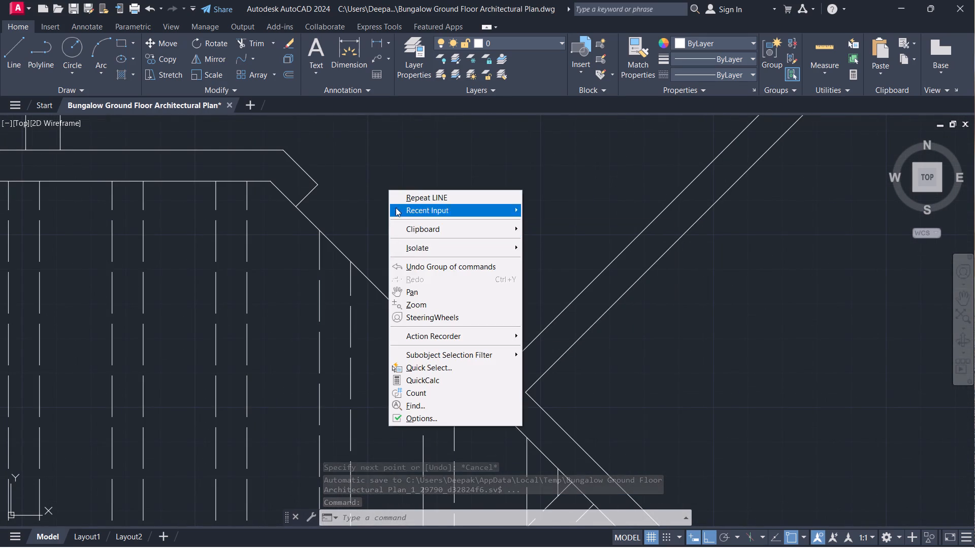
click(387, 170)
click(387, 169)
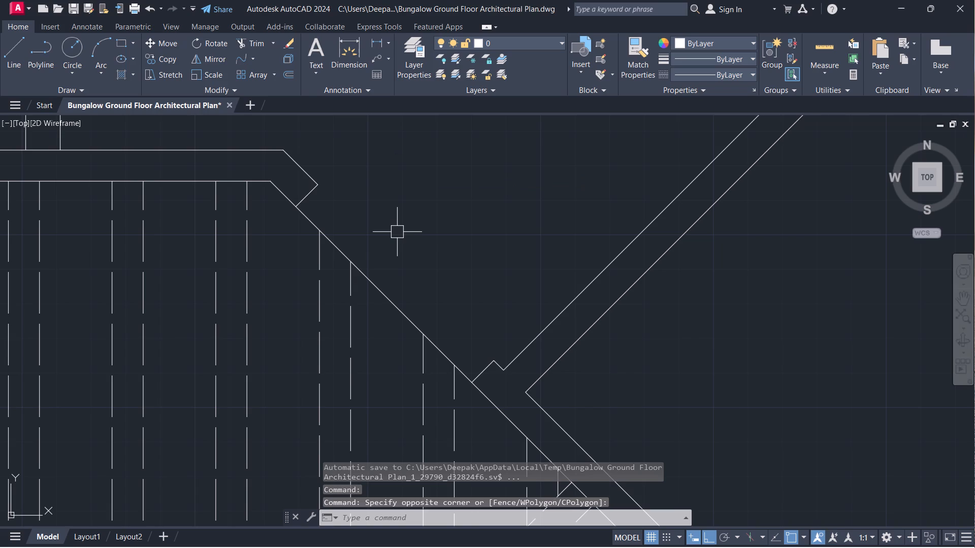
text(L)
key(space)
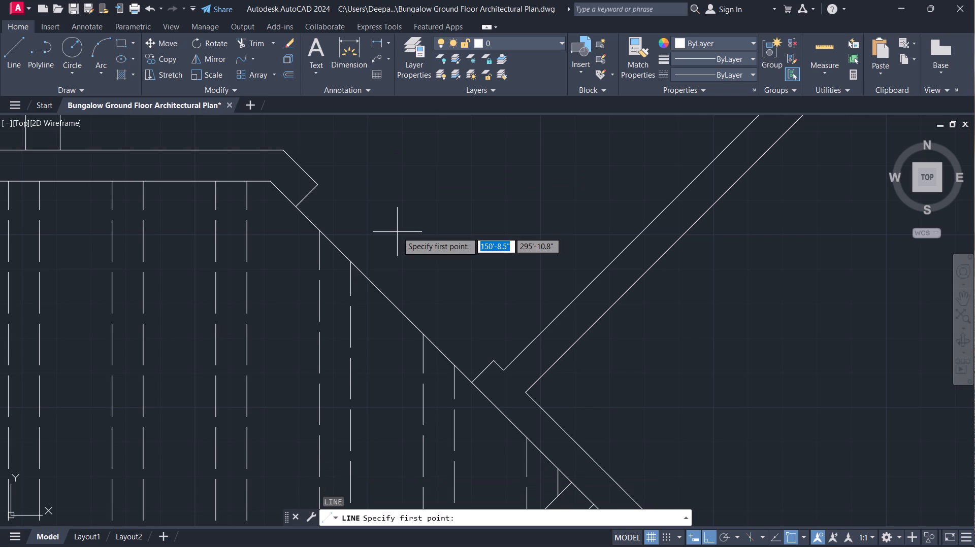
click(505, 373)
click(525, 396)
right_click(514, 315)
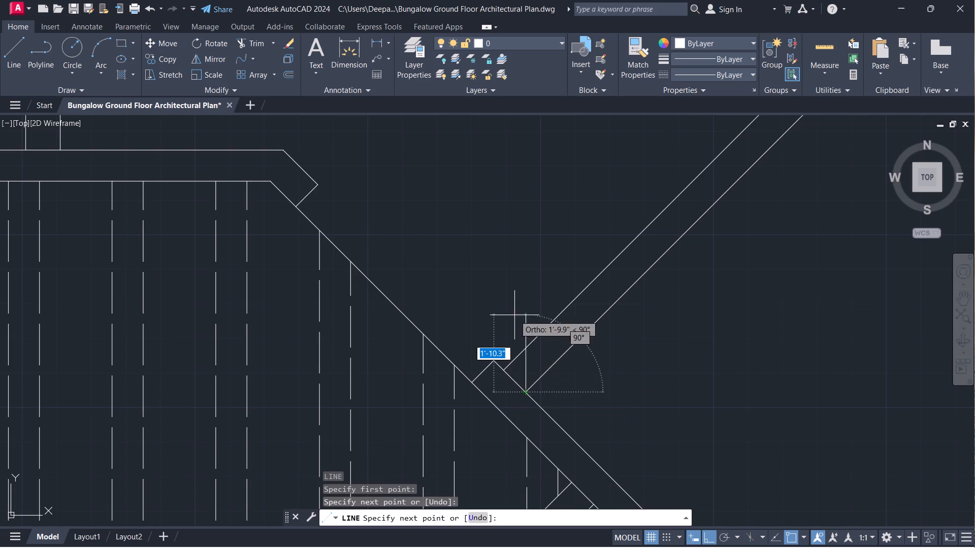
click(529, 333)
Offset the southwest end line by 2' northeast along the diagonal wall.
scroll(491, 318, down, 3)
middle_drag(479, 310, 257, 366)
scroll(262, 360, up, 1)
text(O)
key(space)
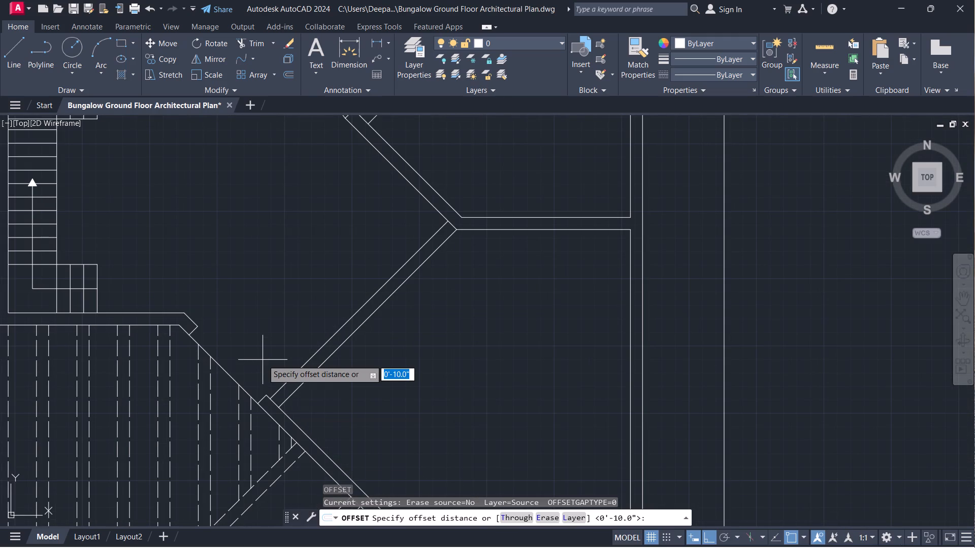
key(1)
key(BackSpace)
text(2')
key(Return)
scroll(263, 360, up, 2)
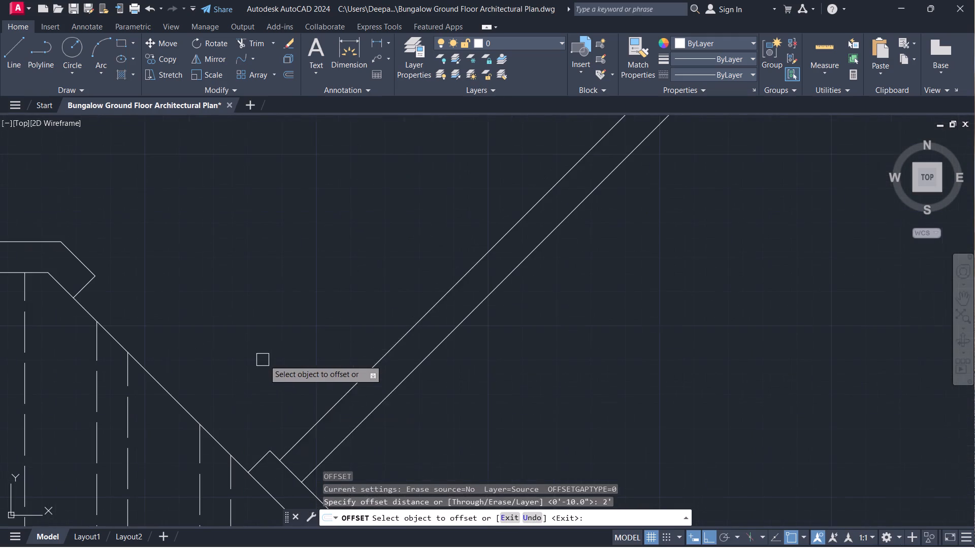
click(288, 475)
click(308, 437)
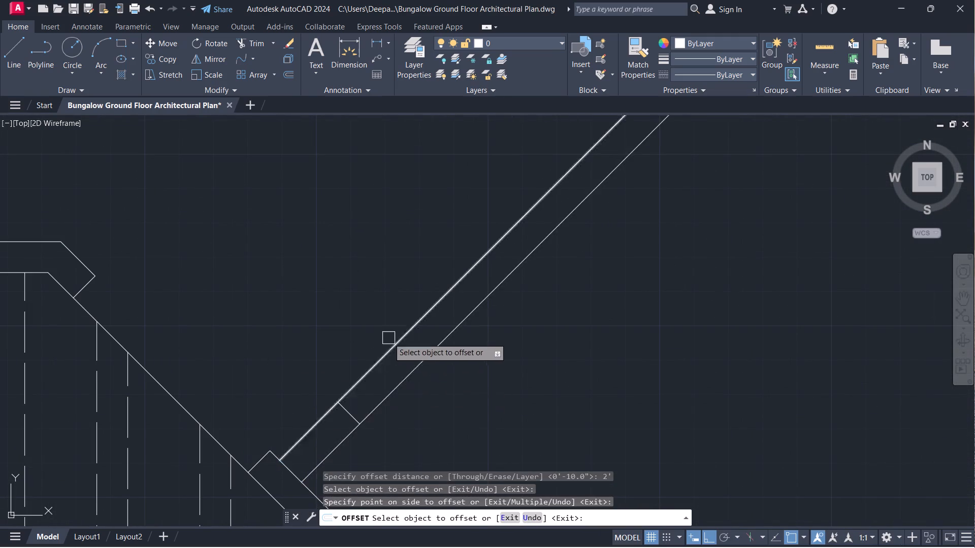
Offset the northeast end line by 2' southwest along the diagonal wall.
scroll(388, 338, down, 1)
middle_drag(388, 338, 239, 408)
scroll(441, 230, up, 2)
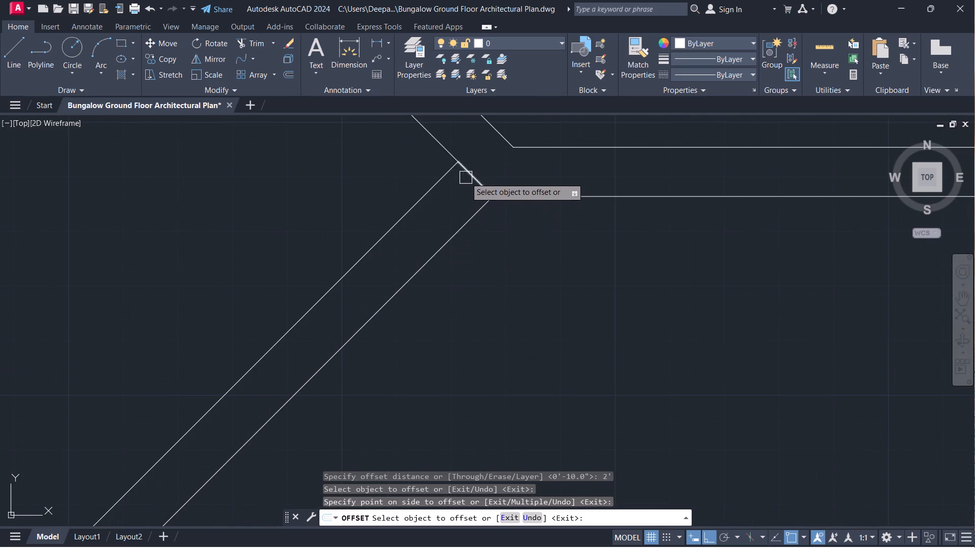
click(469, 176)
click(460, 193)
right_click(452, 197)
click(481, 224)
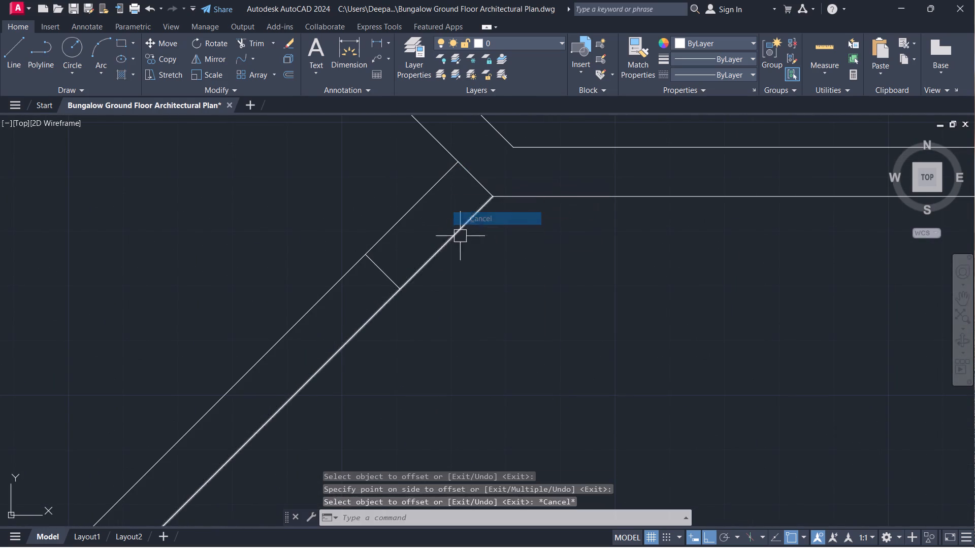
Trim both wall lines between the two offset lines to form an opening, and remove the construction lines at both wall ends.
scroll(410, 253, down, 3)
middle_drag(370, 307, 430, 318)
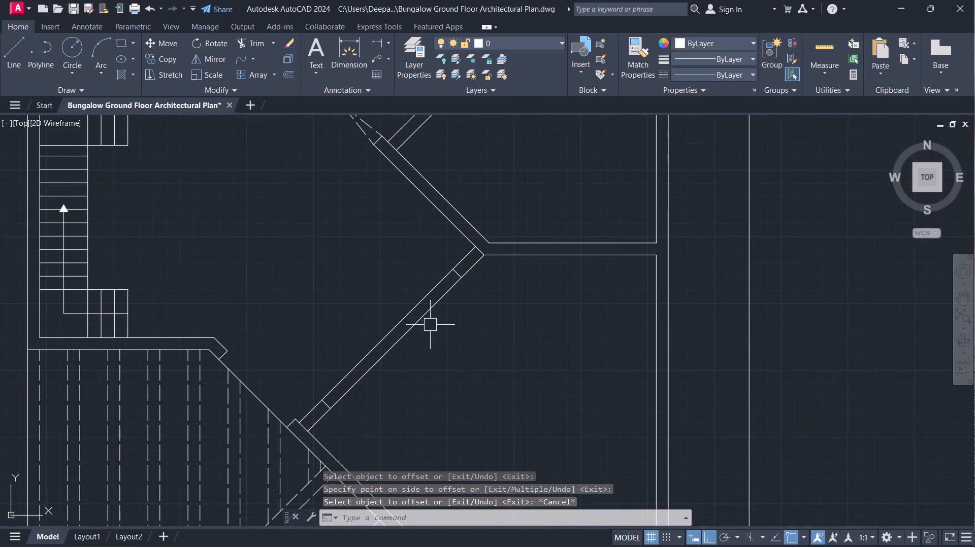
text(TR)
key(space)
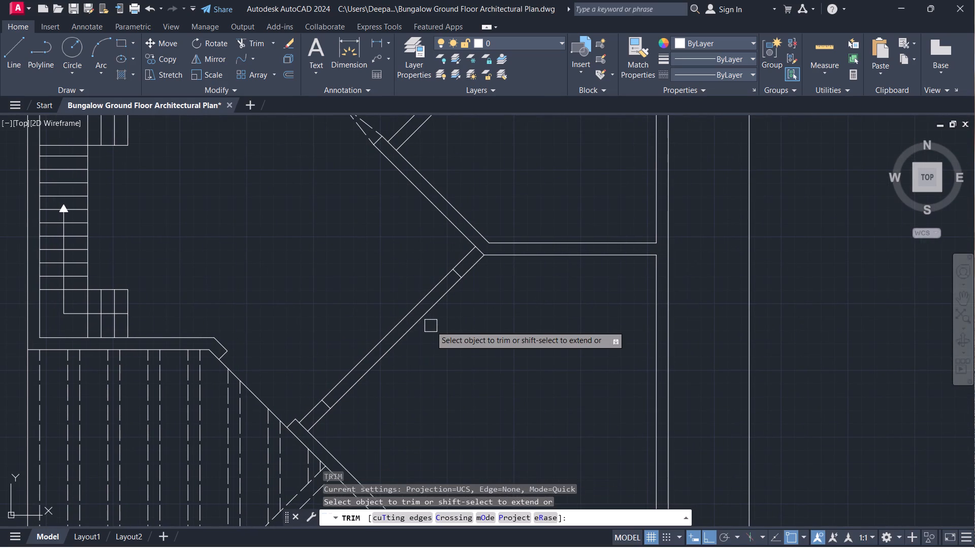
click(431, 326)
click(320, 260)
scroll(463, 264, up, 3)
click(527, 223)
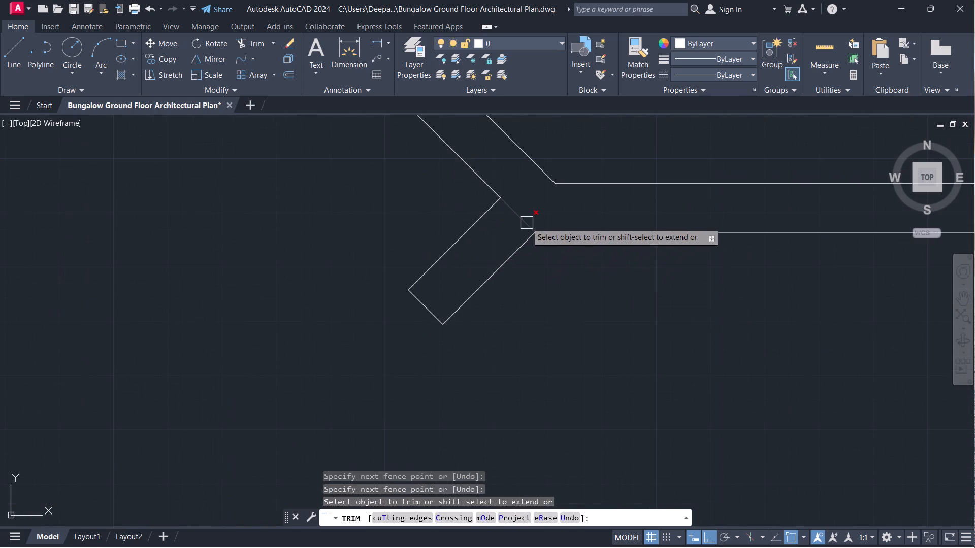
scroll(436, 322, down, 4)
scroll(310, 433, up, 5)
click(326, 405)
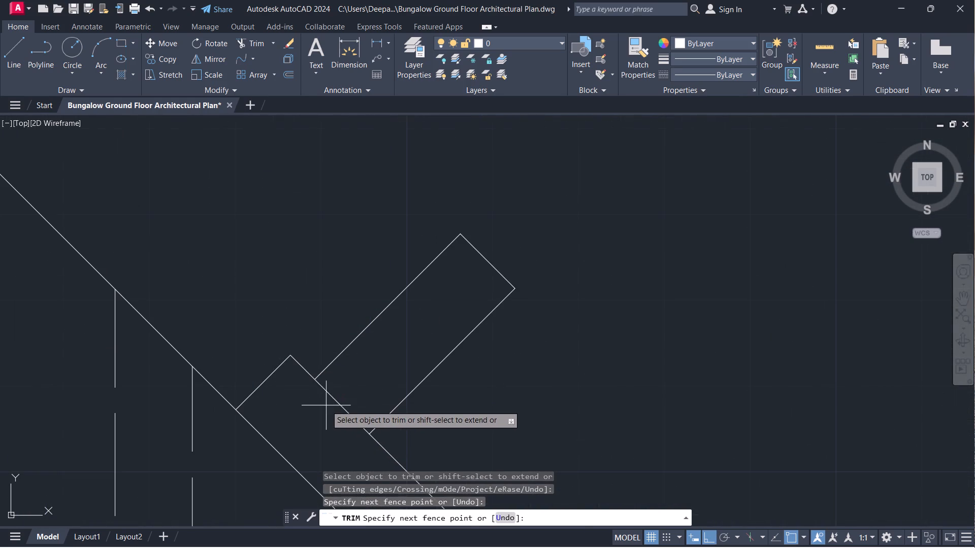
click(336, 392)
right_click(269, 230)
click(313, 246)
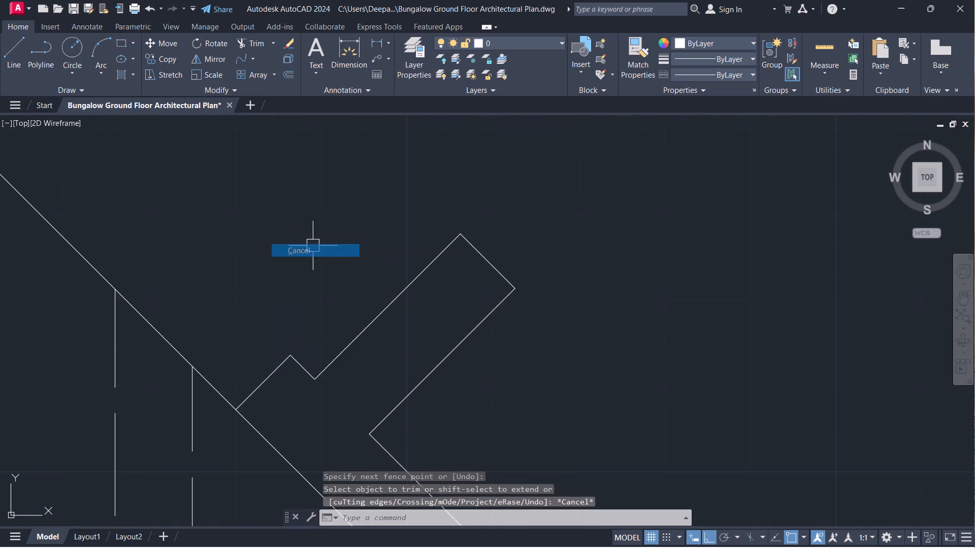
From the midpoint of the southwest wall stub's end, draw a line 3' north and continue it 3' east.
scroll(366, 257, down, 4)
middle_drag(372, 268, 265, 350)
scroll(271, 342, up, 4)
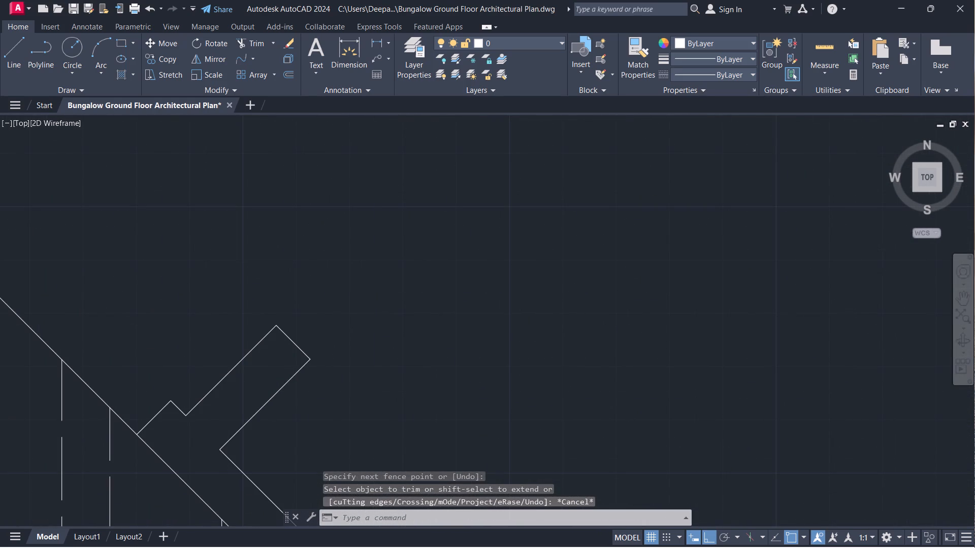
text(L)
key(space)
click(289, 346)
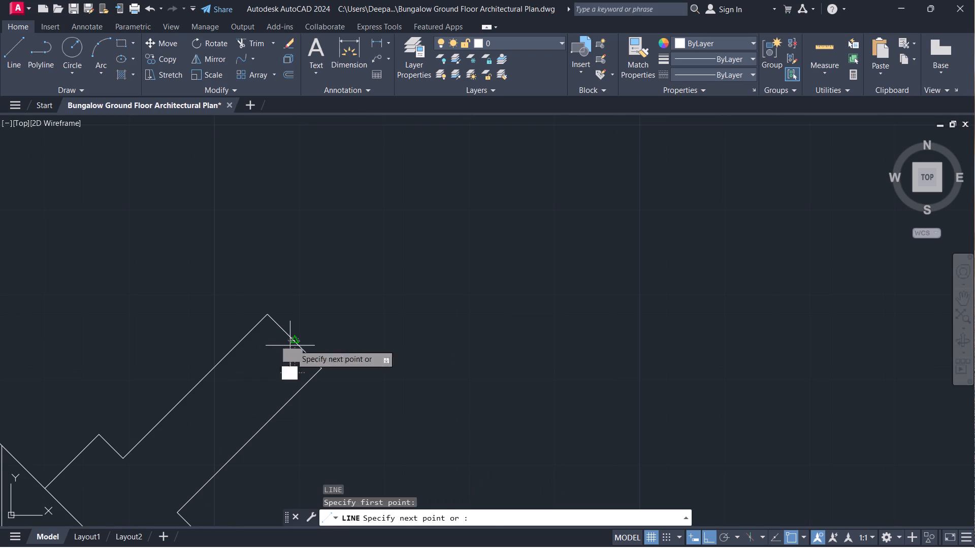
scroll(247, 152, down, 3)
middle_drag(252, 159, 244, 332)
scroll(246, 315, down, 1)
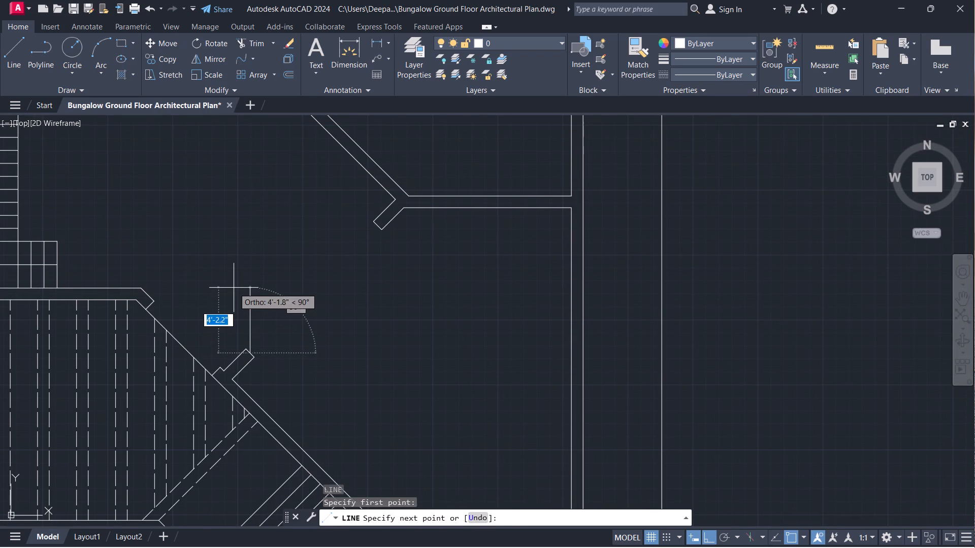
text(3')
key(Return)
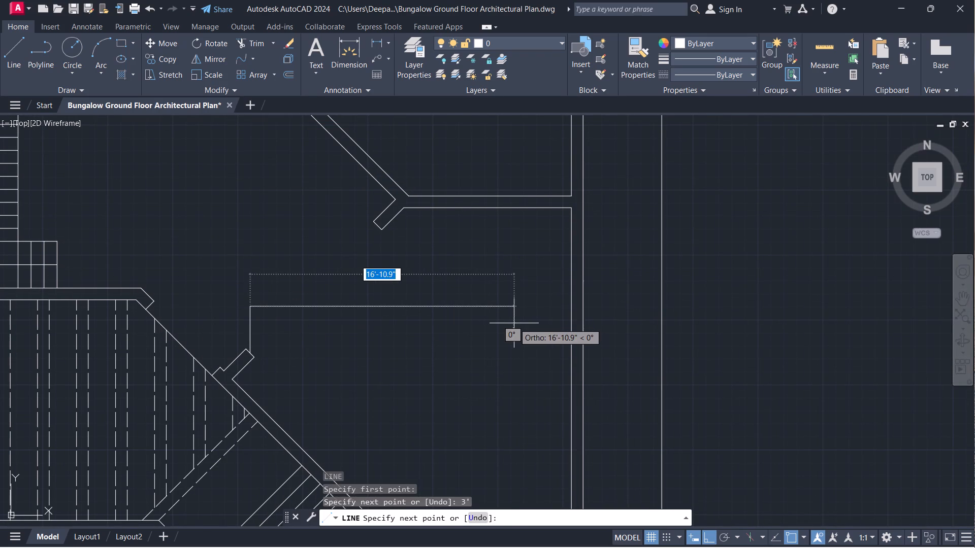
text(3')
key(Return)
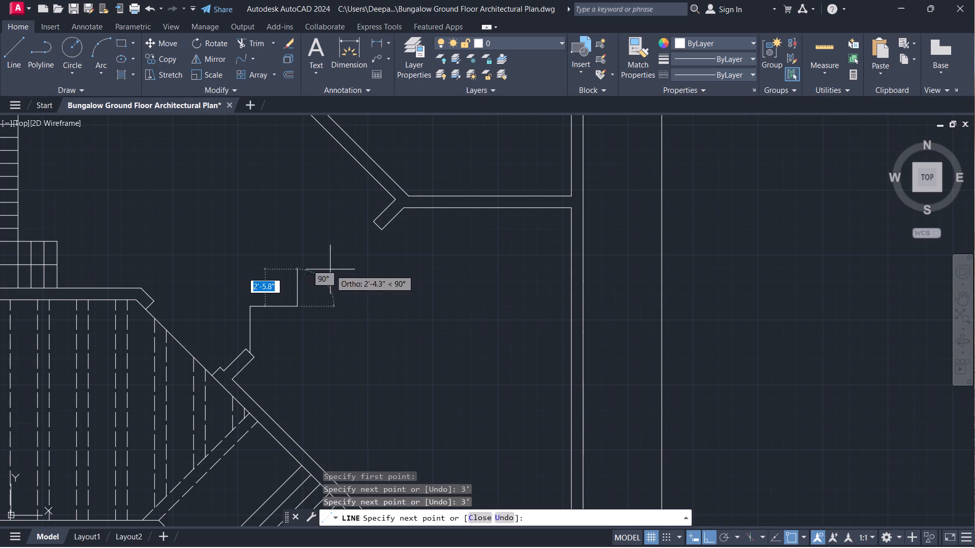
right_click(239, 229)
click(272, 249)
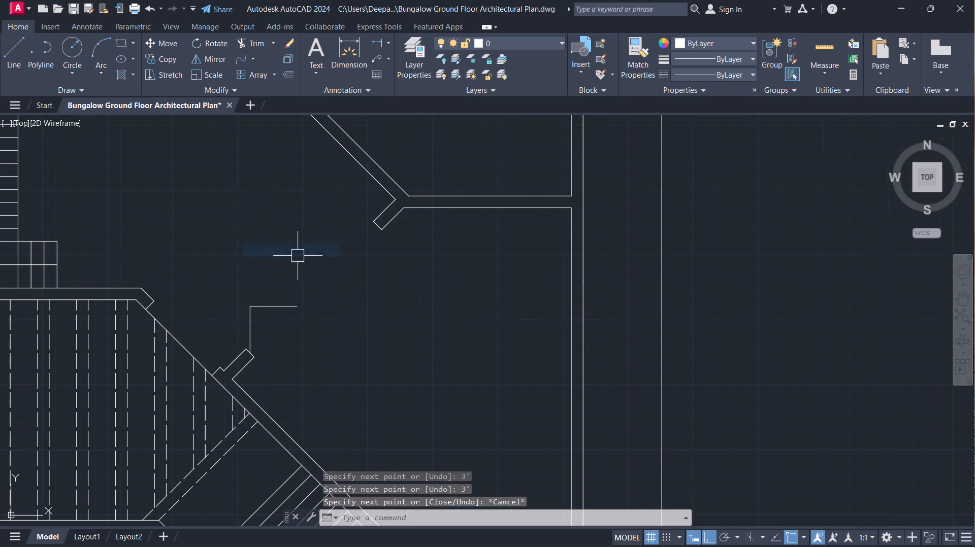
Offset the vertical 3' line by 1" east and the horizontal 3' line by 1" south.
scroll(257, 324, up, 1)
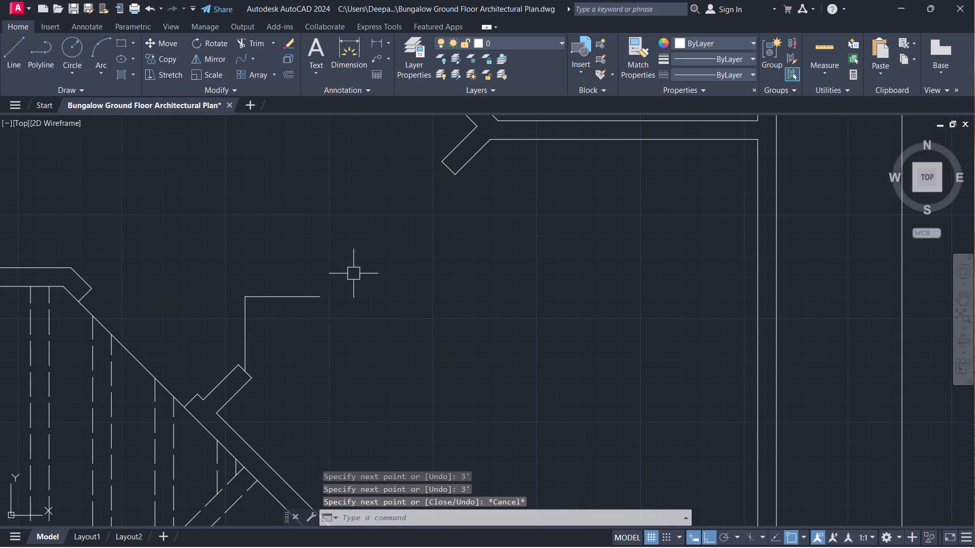
scroll(257, 347, up, 1)
text(O)
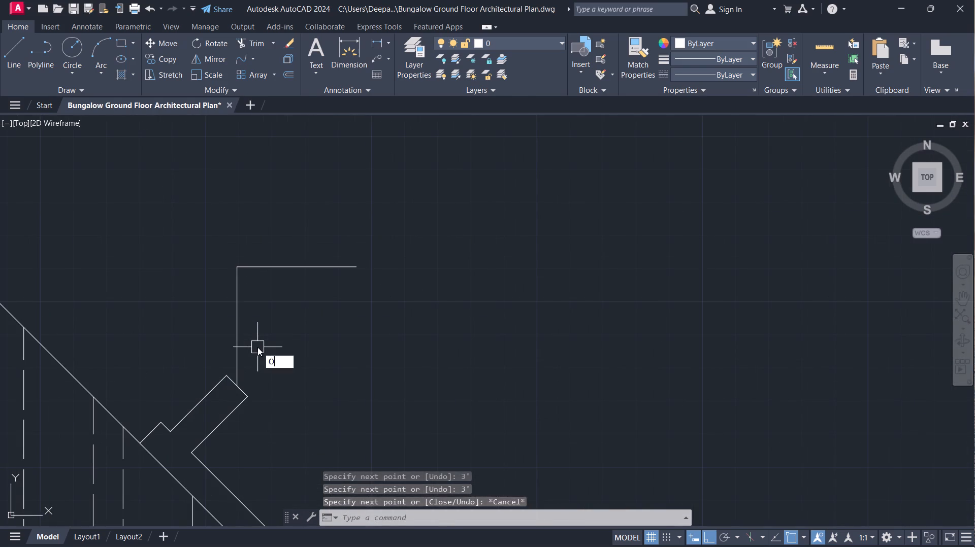
key(space)
key(1)
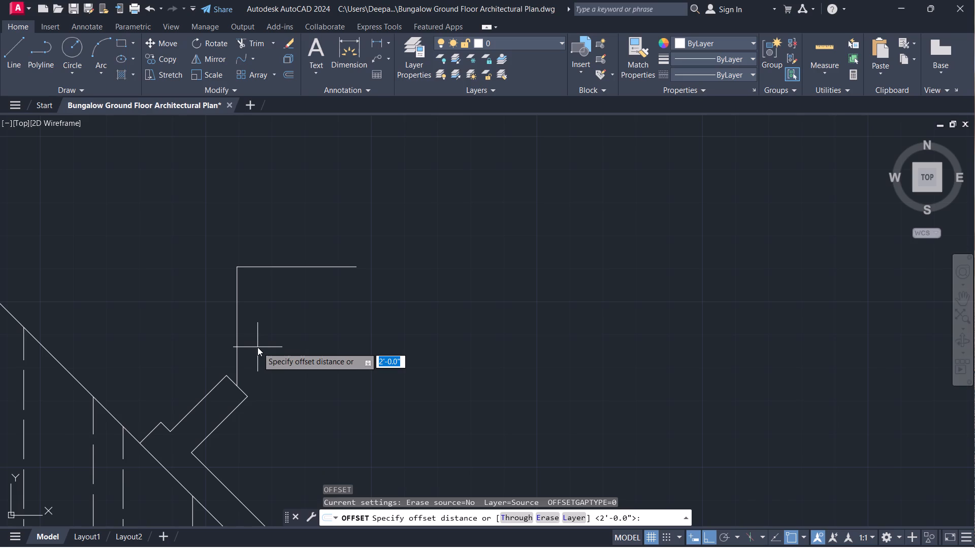
key(Return)
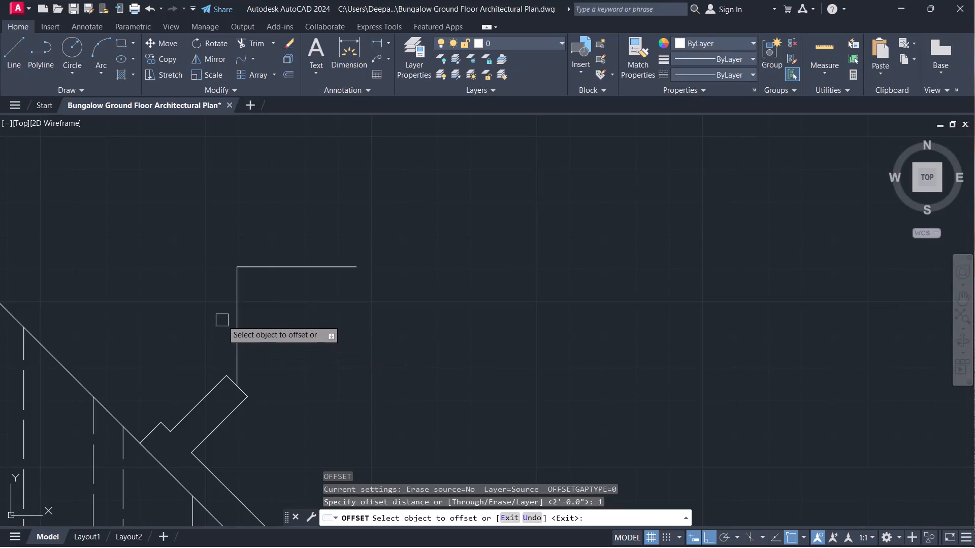
click(236, 317)
click(256, 323)
drag(253, 270, 256, 284)
click(260, 312)
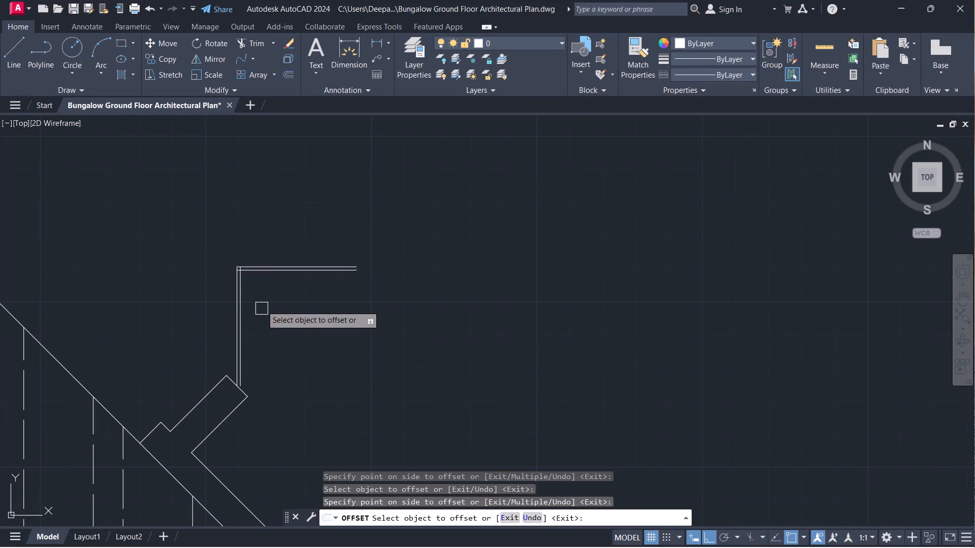
right_click(262, 302)
click(342, 322)
Fillet the two inner offset lines into a sharp corner.
scroll(225, 283, up, 2)
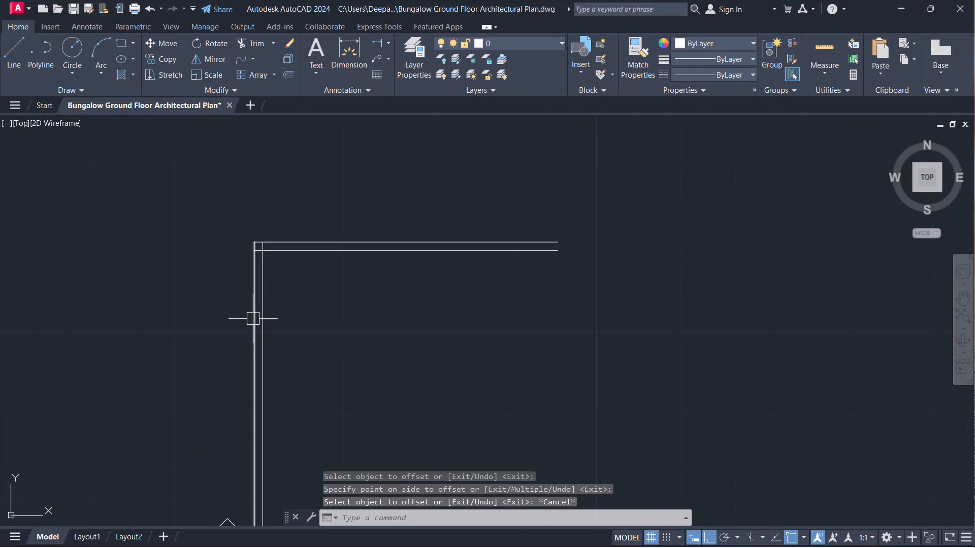
text(F)
key(space)
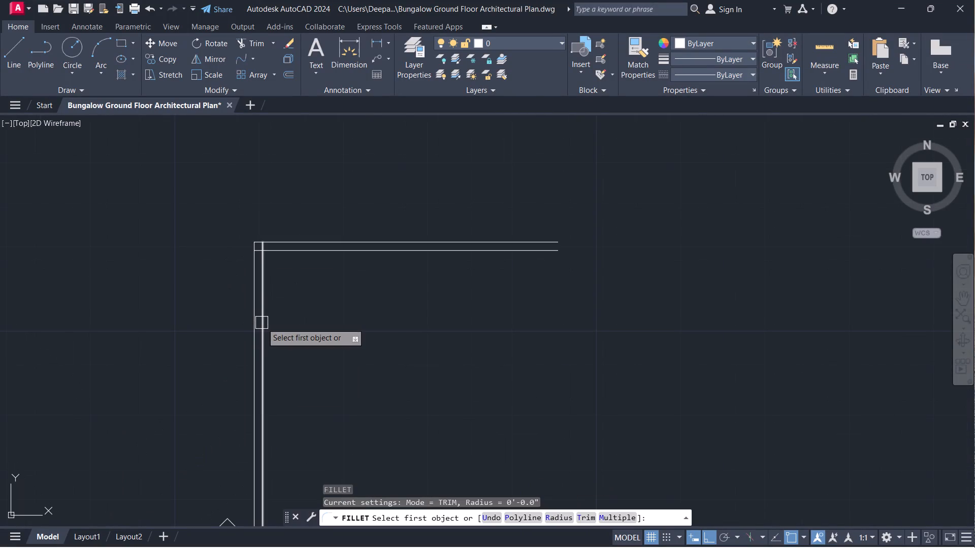
scroll(262, 323, up, 2)
click(263, 323)
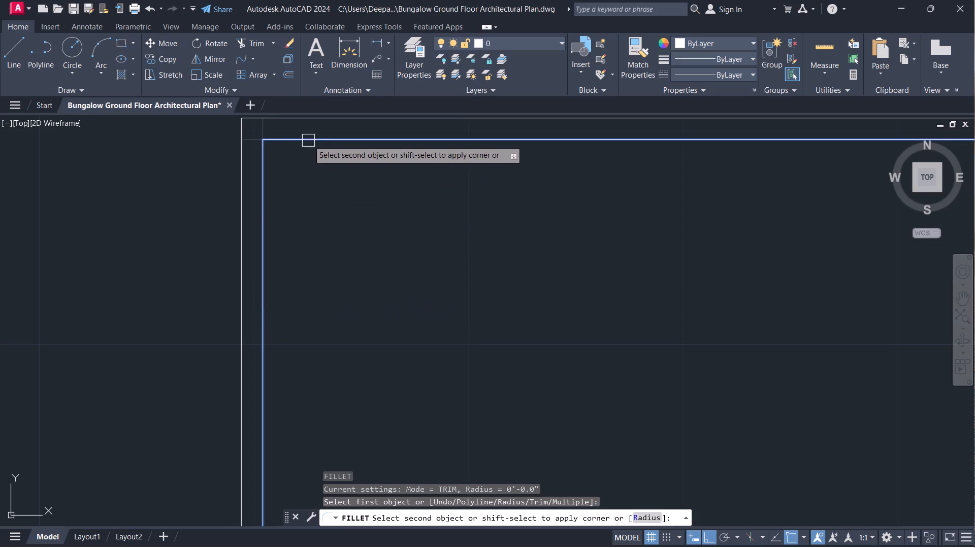
click(309, 141)
Extend the door's inner vertical line to meet the angled end of the southwest wall stub.
scroll(310, 168, down, 3)
scroll(313, 365, up, 3)
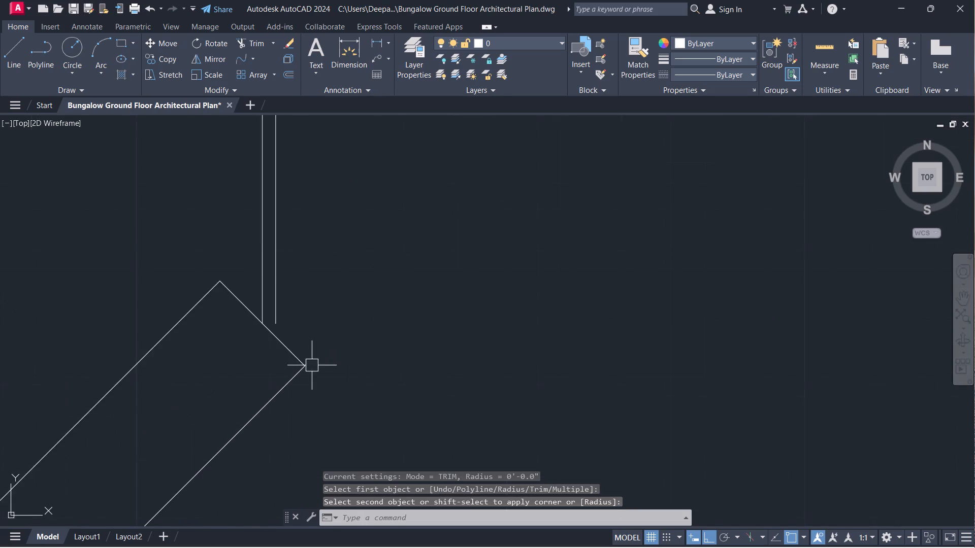
scroll(276, 309, up, 2)
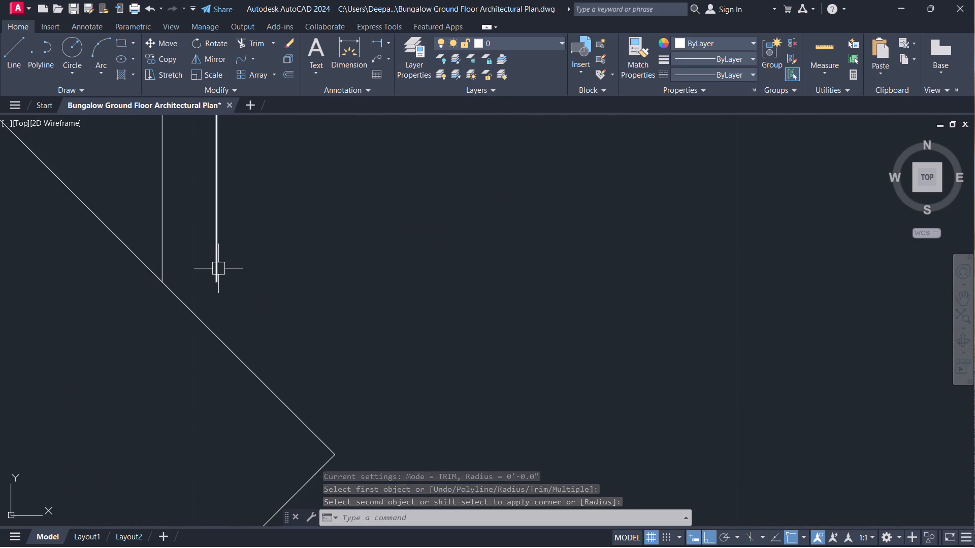
scroll(239, 306, down, 4)
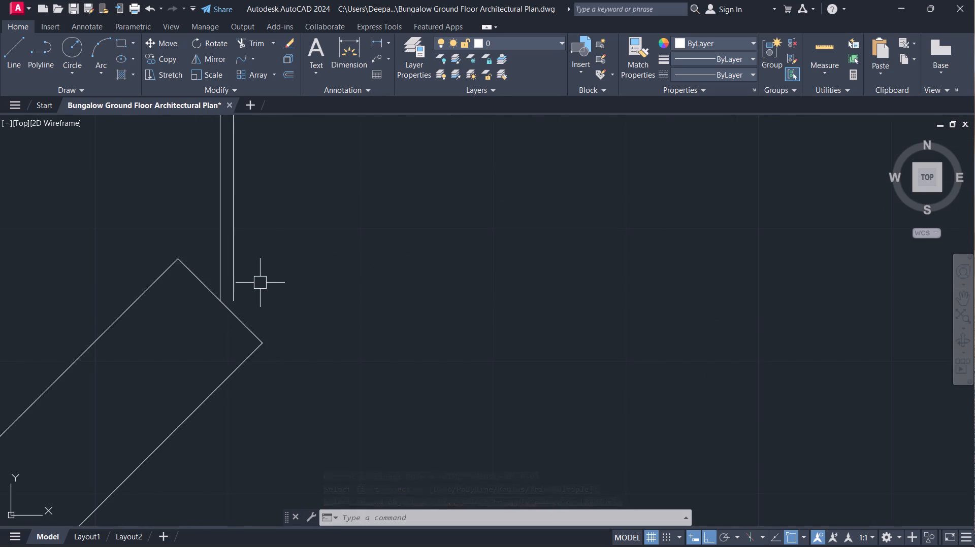
text(EX)
key(space)
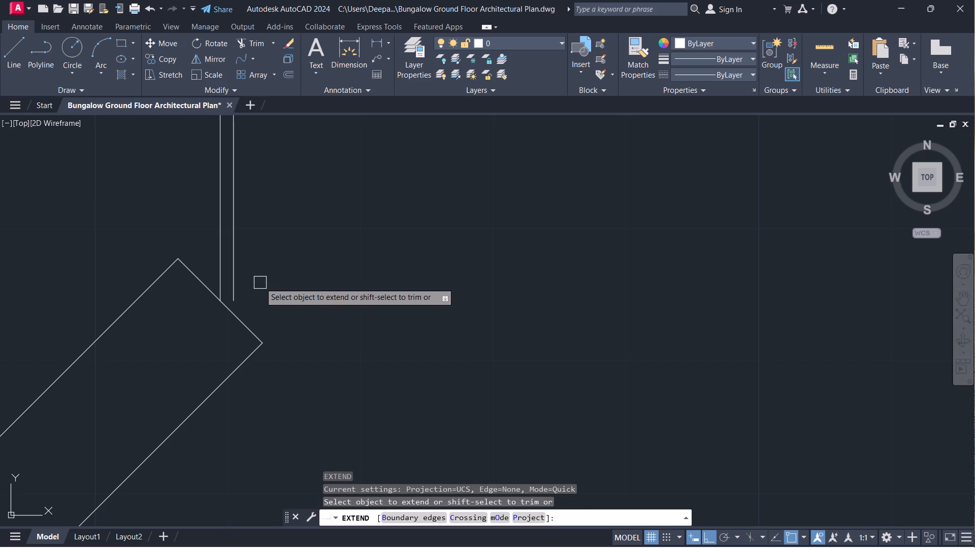
click(238, 273)
right_click(265, 273)
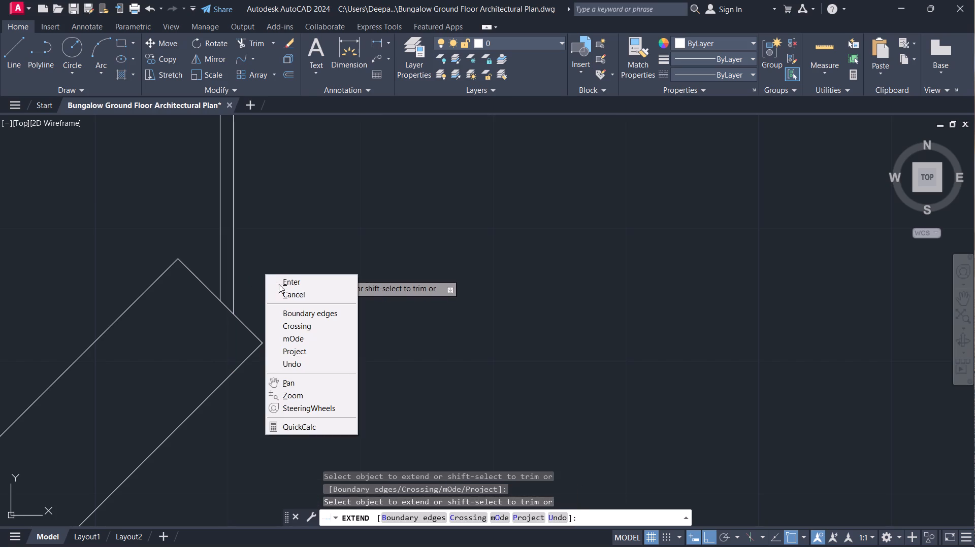
click(285, 294)
Close the open east end of the double horizontal lines with a 1" vertical line.
scroll(301, 246, up, 1)
scroll(301, 246, down, 1)
middle_drag(301, 246, 270, 383)
scroll(274, 369, down, 2)
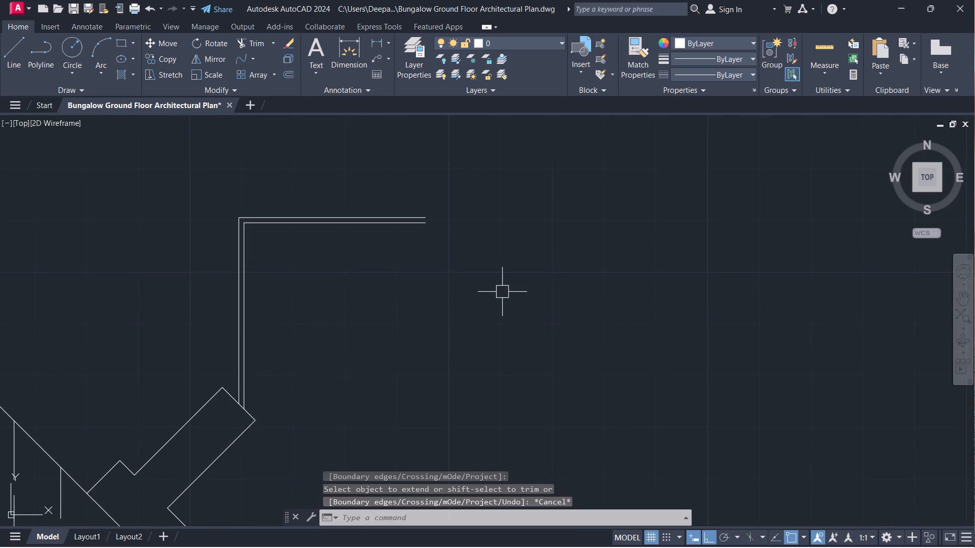
key(Up)
key(Up)
key(Up)
key(Up)
key(Return)
scroll(458, 240, up, 4)
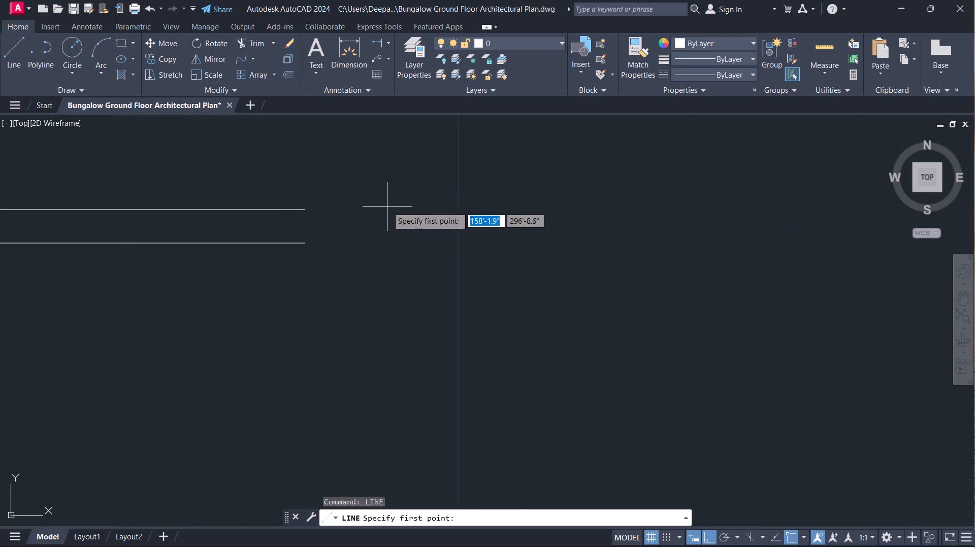
click(304, 212)
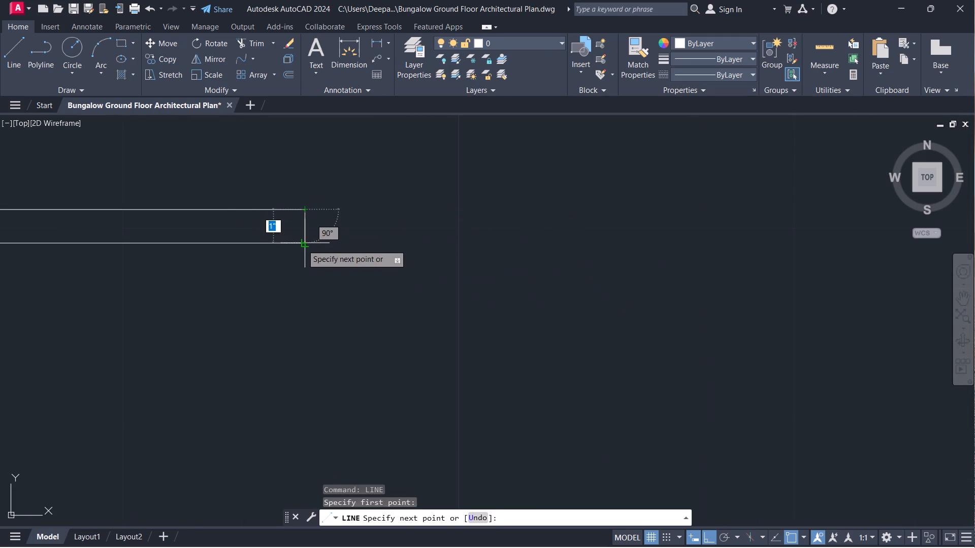
click(302, 245)
right_click(298, 242)
click(341, 257)
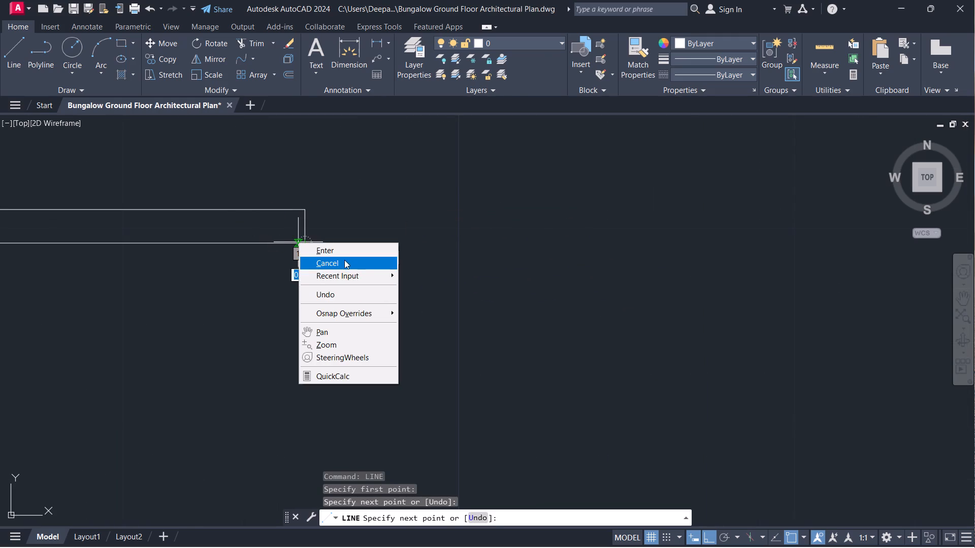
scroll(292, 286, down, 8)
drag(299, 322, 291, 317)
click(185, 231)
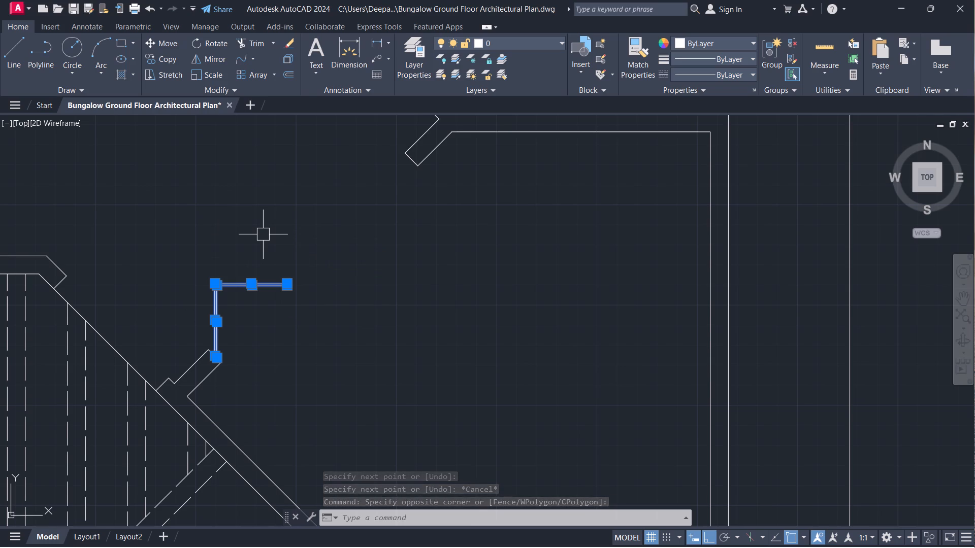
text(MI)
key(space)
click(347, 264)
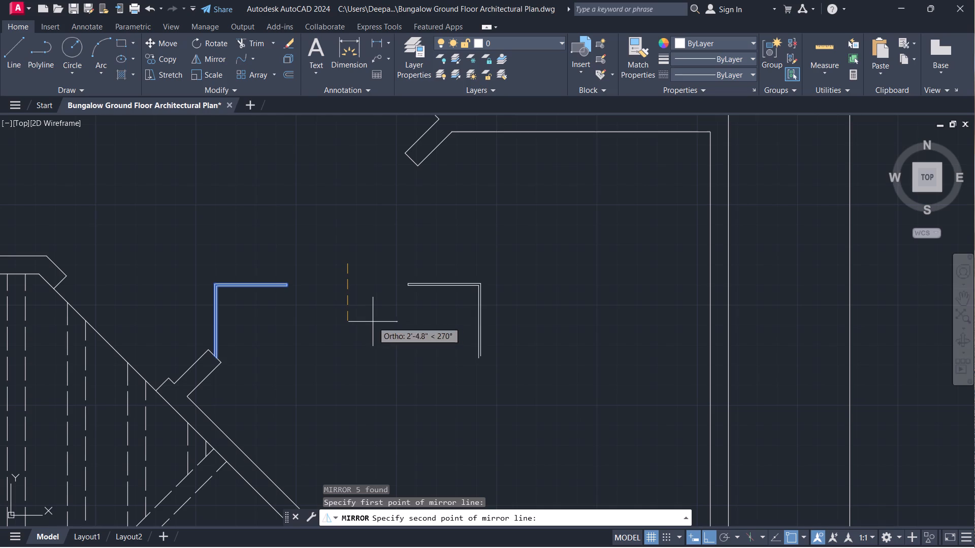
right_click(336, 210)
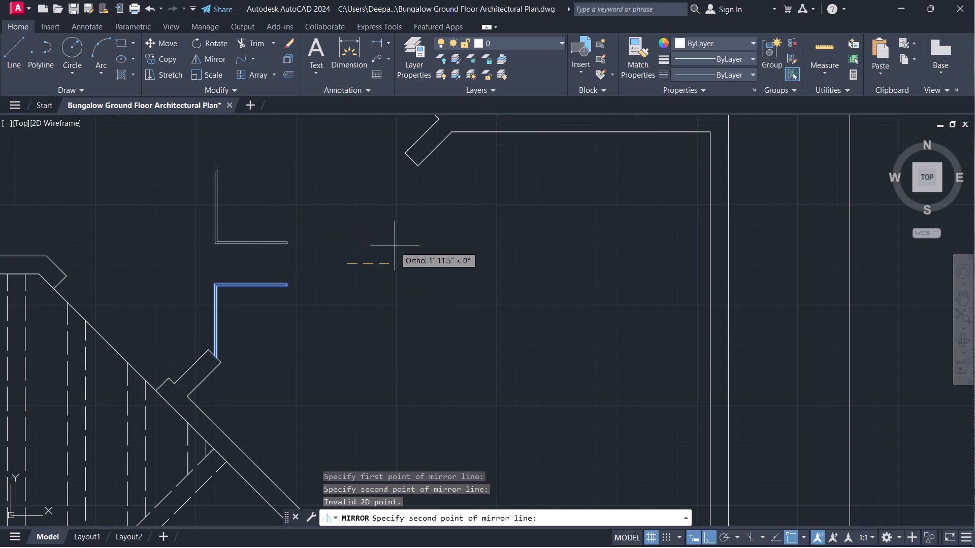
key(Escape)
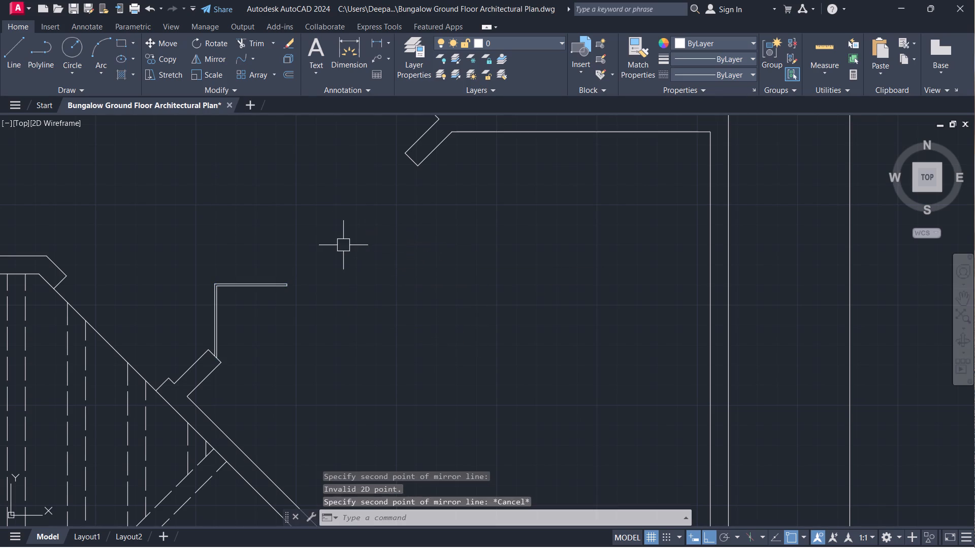
Draw a diagonal reference line from the midpoint of the northeast wall stub's end to the door's start point on the southwest stub.
text(L)
key(space)
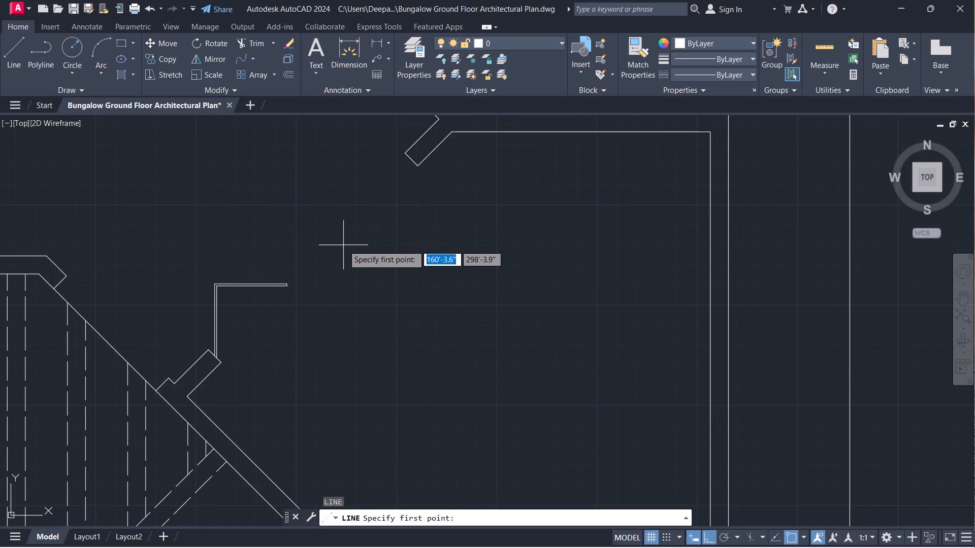
click(413, 162)
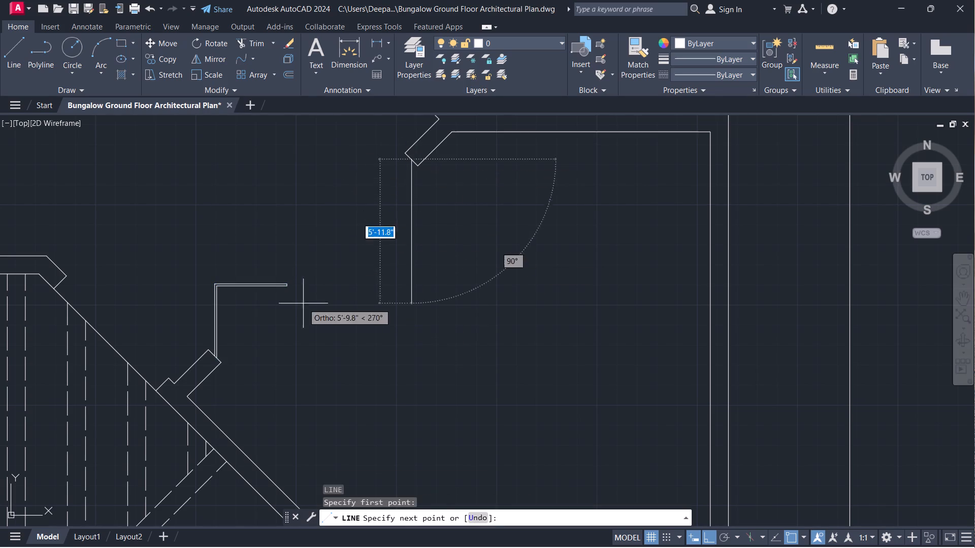
scroll(198, 341, up, 3)
scroll(243, 394, up, 3)
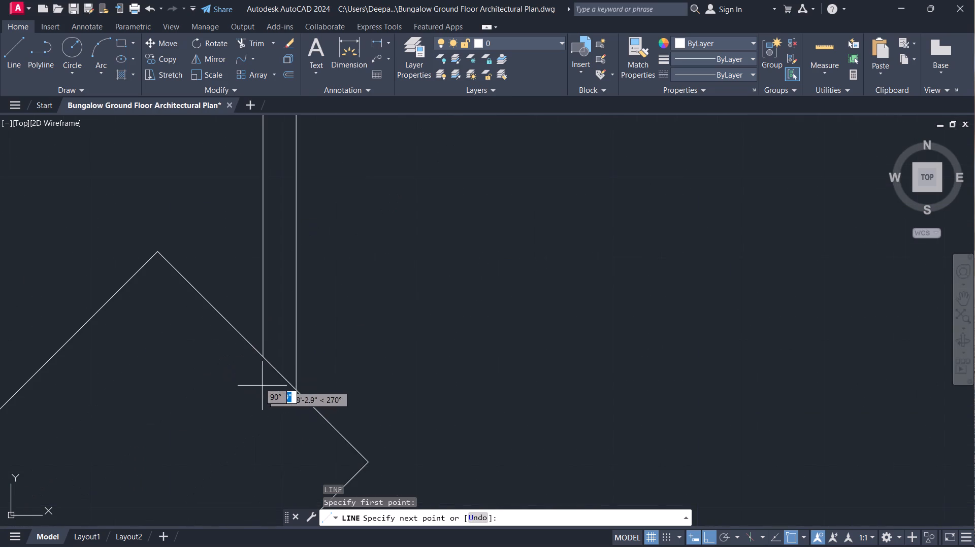
click(265, 356)
right_click(242, 349)
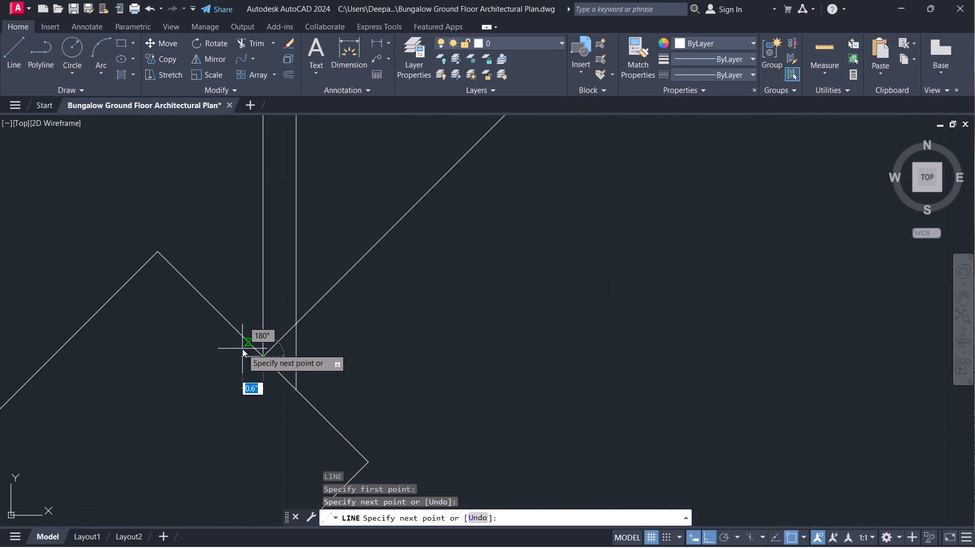
click(264, 365)
Copy the L-shaped door lines from their outer east endpoint to the midpoint of the northeast wall stub's end.
scroll(407, 384, down, 5)
middle_drag(389, 370, 227, 443)
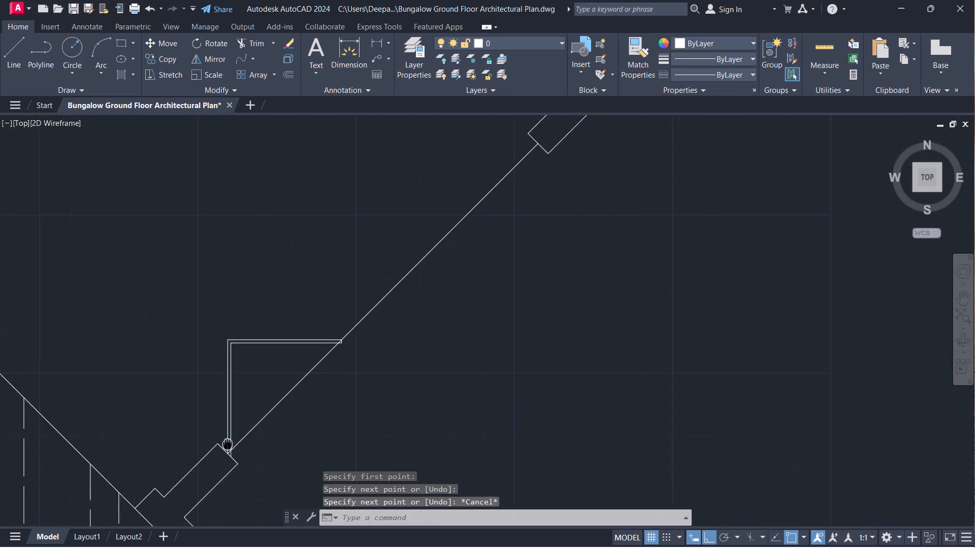
middle_drag(227, 443, 224, 446)
scroll(279, 358, up, 2)
drag(326, 297, 313, 305)
click(43, 364)
drag(223, 425, 144, 329)
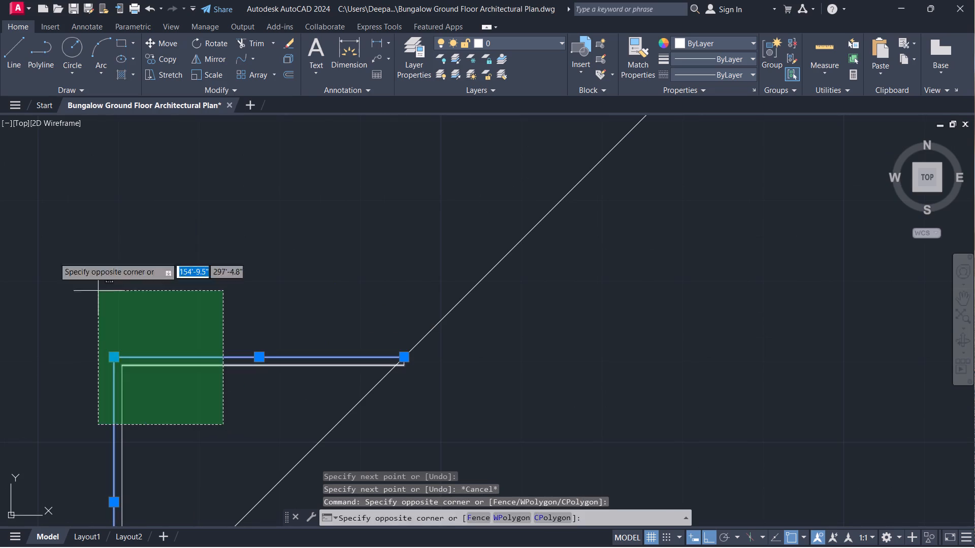
click(3, 198)
scroll(407, 395, up, 3)
drag(419, 295, 405, 278)
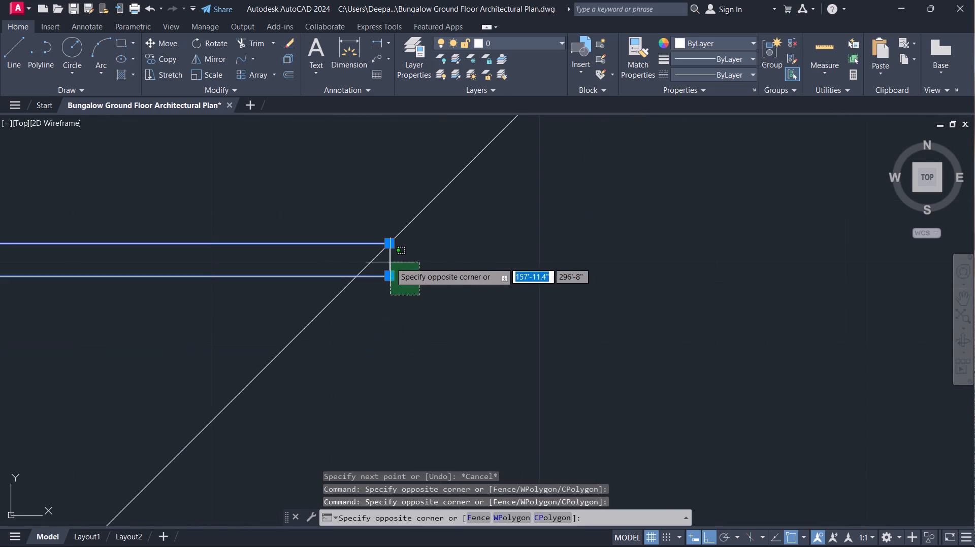
click(382, 258)
scroll(382, 258, up, 1)
scroll(380, 258, down, 8)
scroll(393, 251, up, 1)
middle_drag(418, 223, 417, 233)
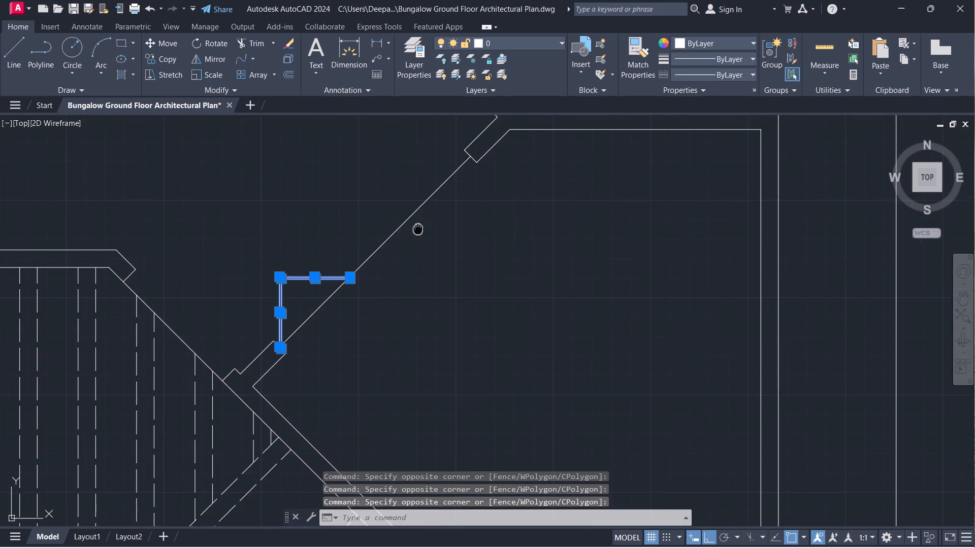
middle_drag(417, 233, 356, 327)
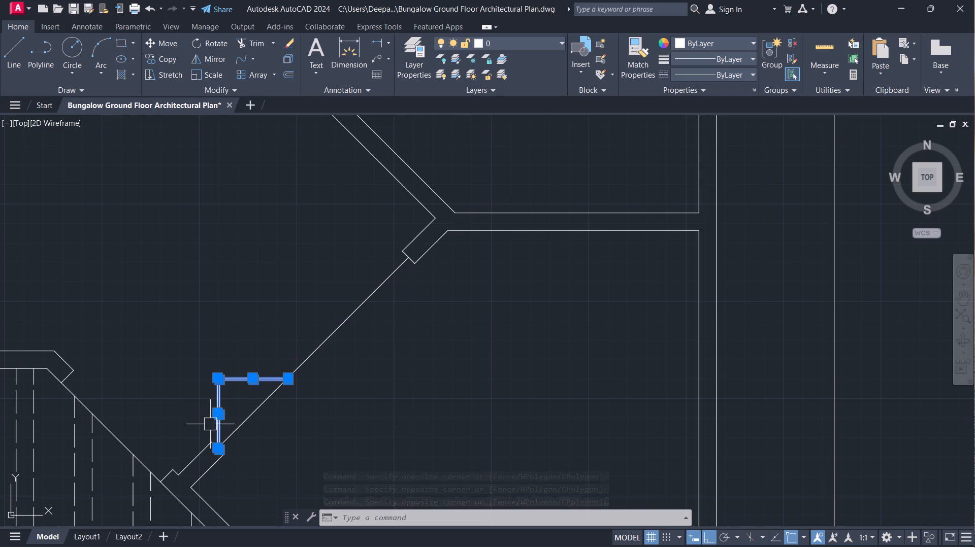
scroll(211, 426, up, 1)
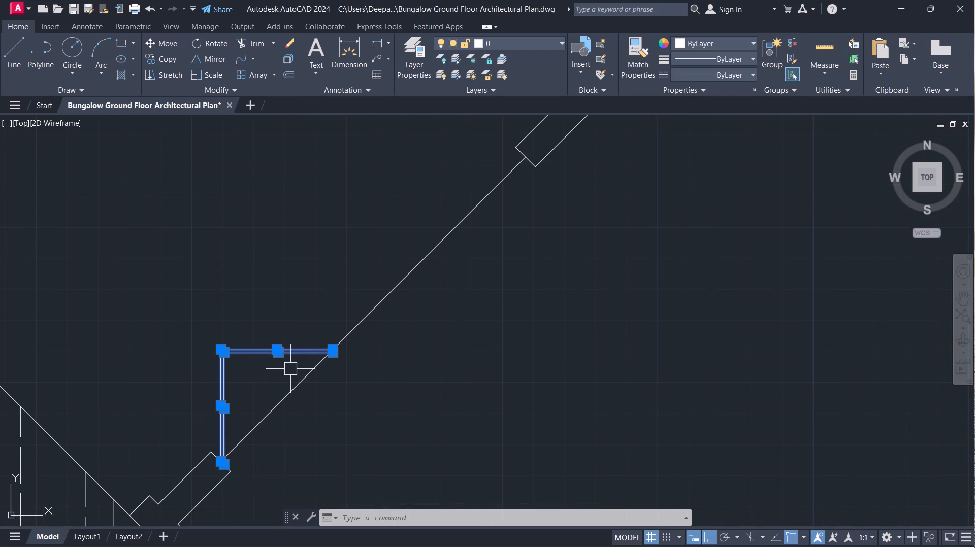
key(m)
key(BackSpace)
text(CO)
key(space)
scroll(282, 335, up, 4)
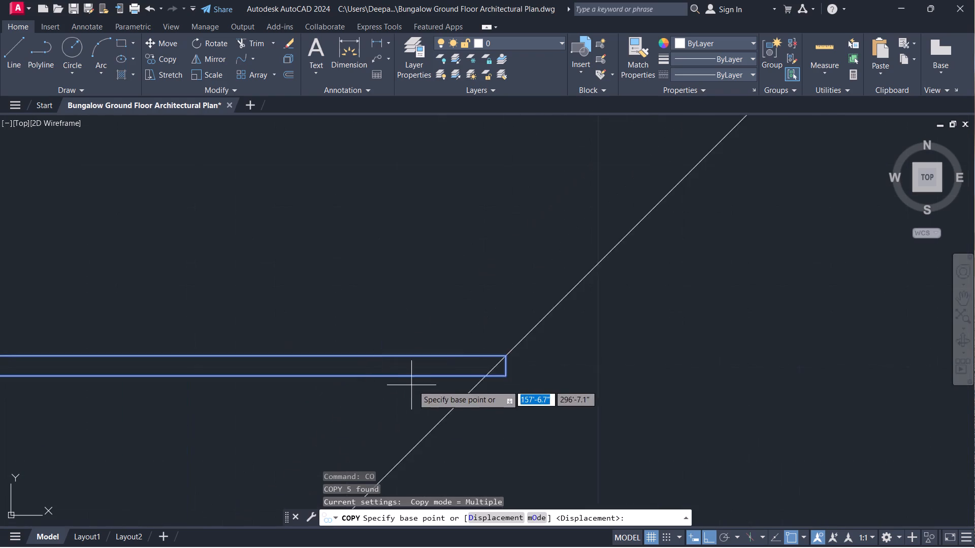
scroll(413, 385, up, 1)
click(564, 337)
scroll(611, 298, down, 5)
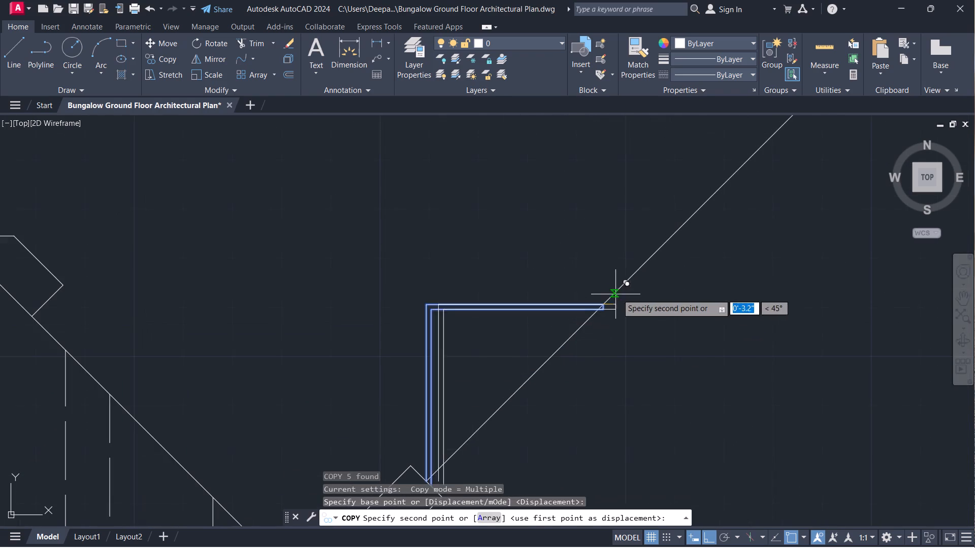
middle_drag(664, 248, 271, 547)
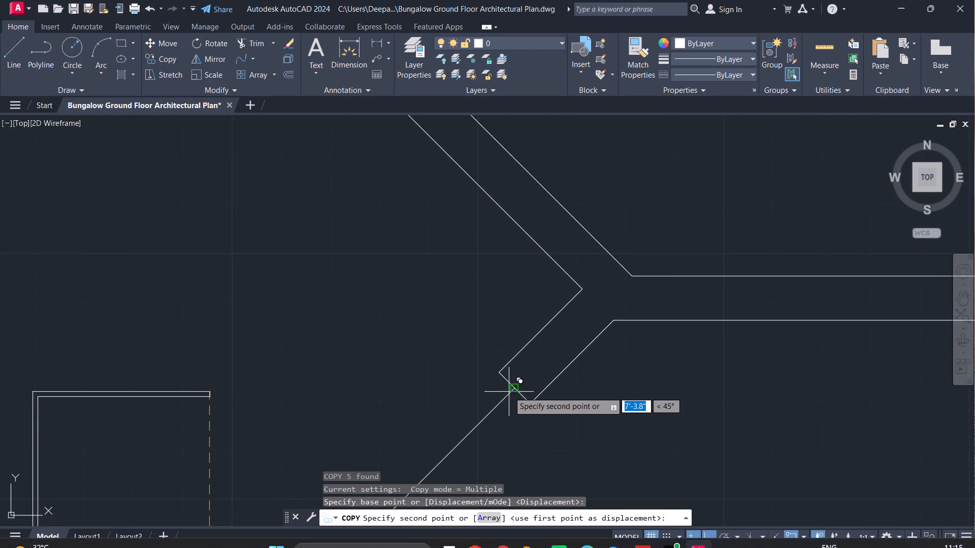
click(514, 388)
right_click(427, 307)
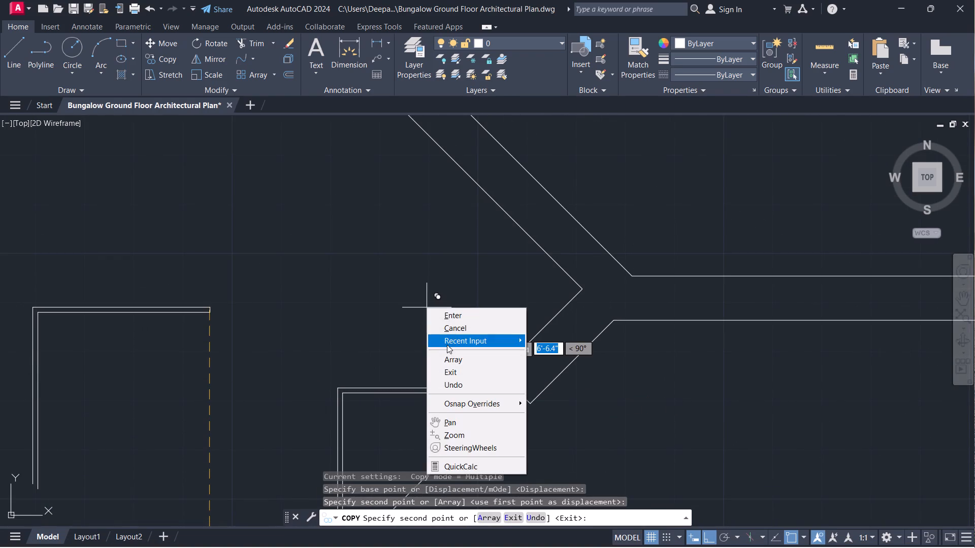
click(452, 327)
Trim the diagonal reference line beyond the copied door's lower end and the inner vertical line's overshoot past the diagonal.
middle_drag(358, 450, 395, 231)
scroll(360, 339, up, 3)
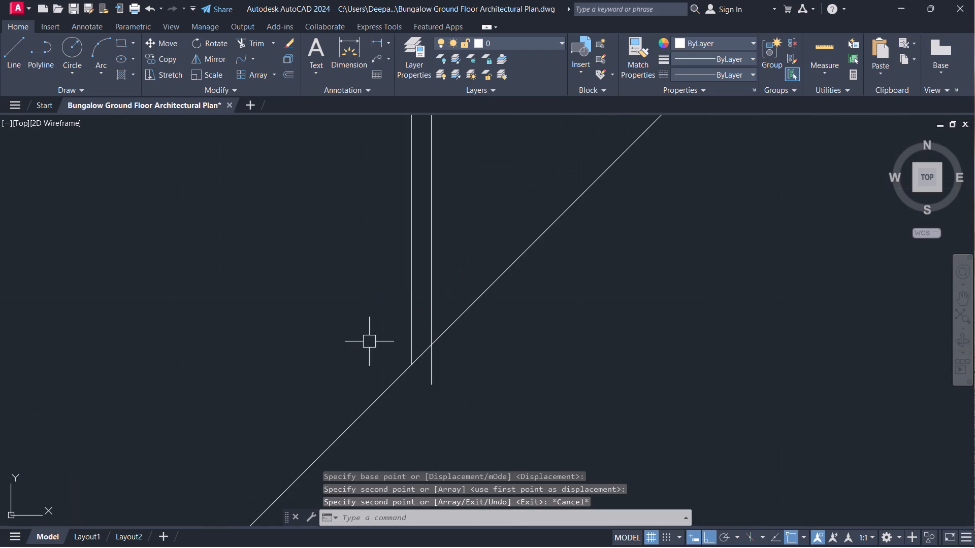
scroll(409, 366, down, 6)
scroll(362, 389, down, 1)
middle_drag(362, 388, 413, 274)
scroll(380, 327, up, 1)
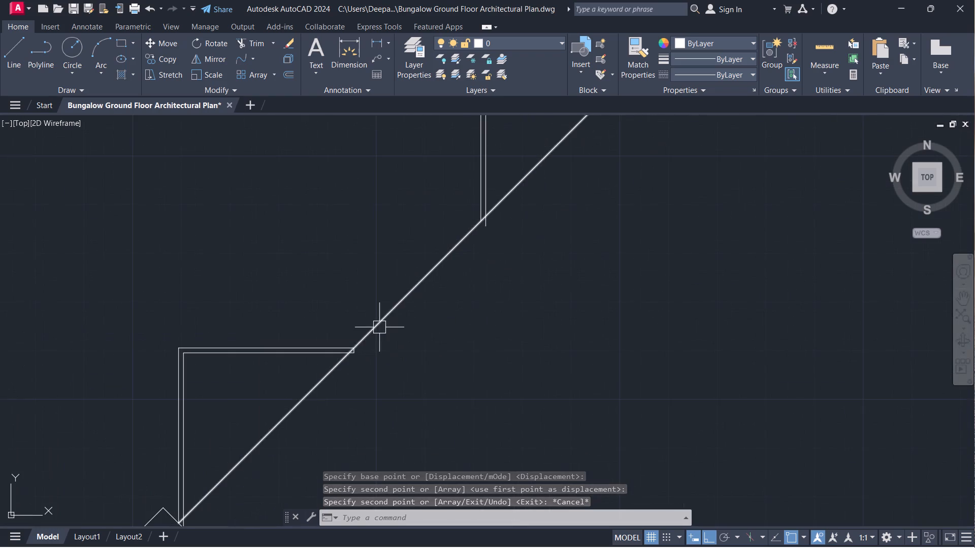
middle_drag(432, 294, 187, 531)
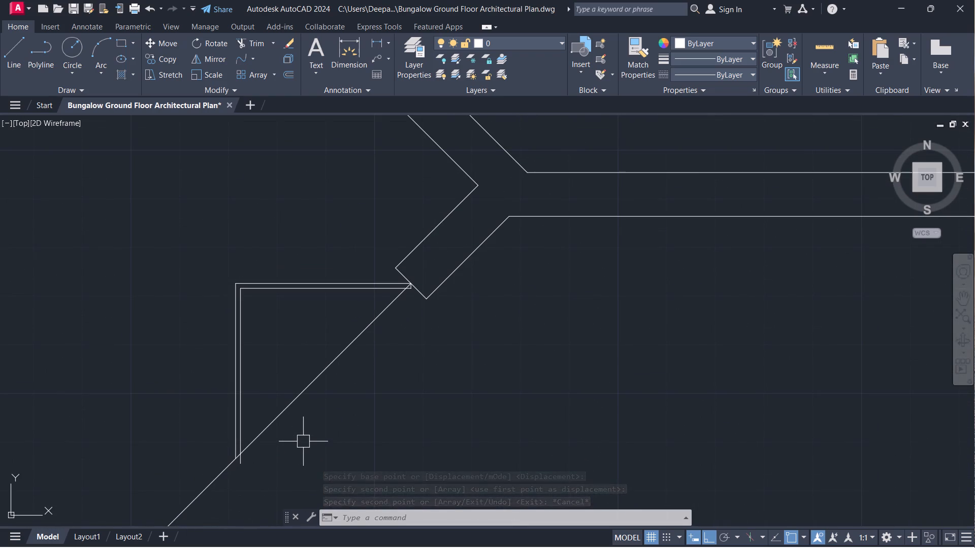
text(TR)
key(space)
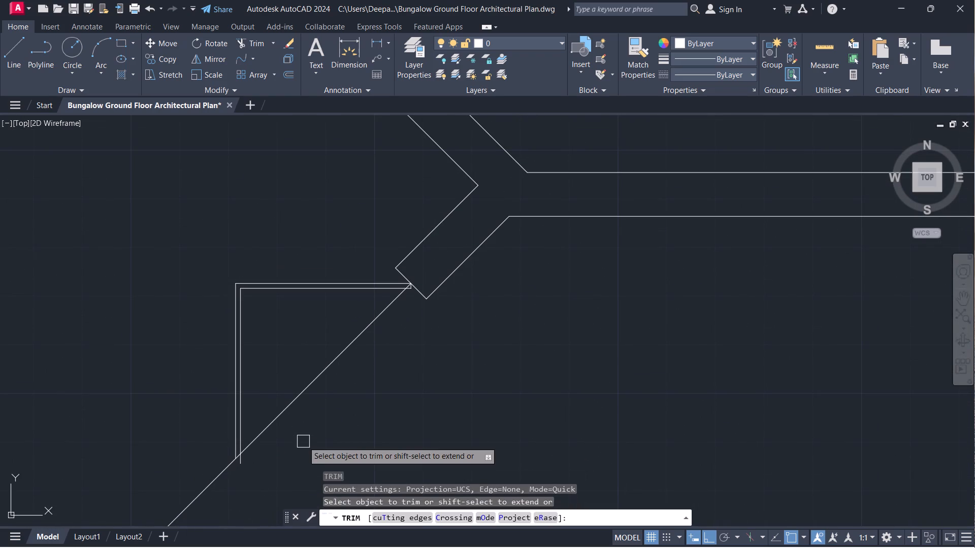
drag(161, 477, 203, 495)
scroll(219, 476, up, 3)
drag(256, 428, 276, 417)
scroll(301, 406, down, 3)
Trim away the diagonal reference line between the inner lines of the copied L-shaped door.
middle_drag(304, 404, 203, 468)
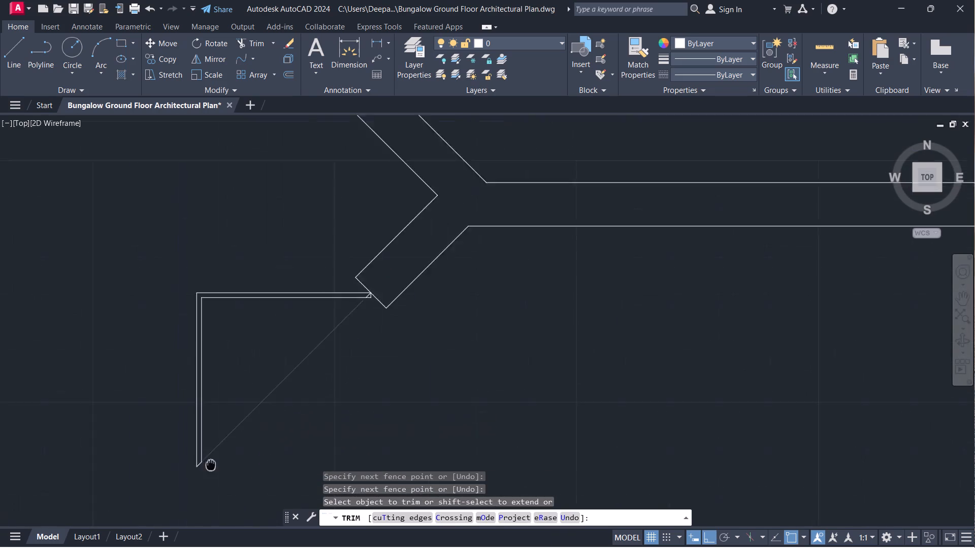
middle_drag(203, 468, 168, 494)
scroll(270, 410, up, 1)
middle_drag(272, 412, 283, 430)
drag(286, 432, 279, 423)
click(239, 370)
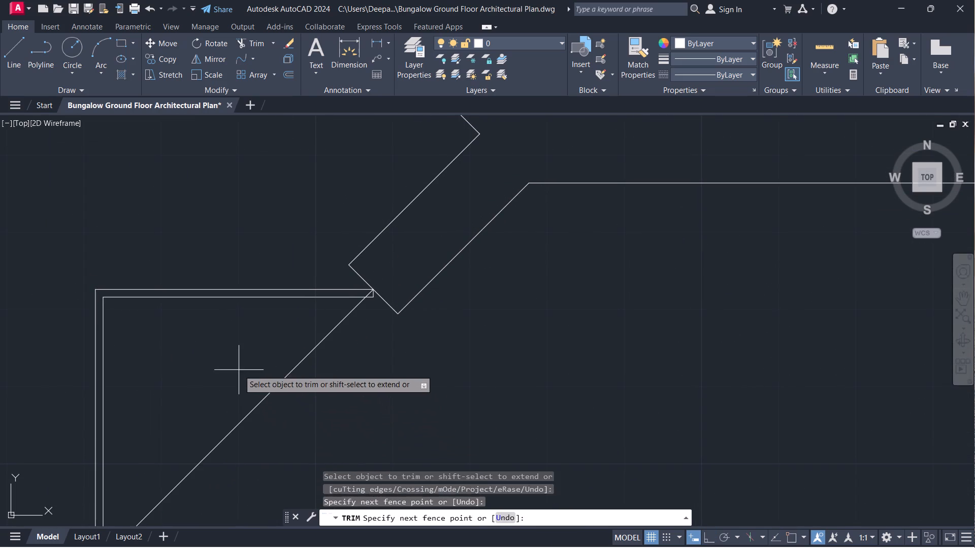
middle_drag(240, 381, 464, 279)
click(454, 287)
click(523, 318)
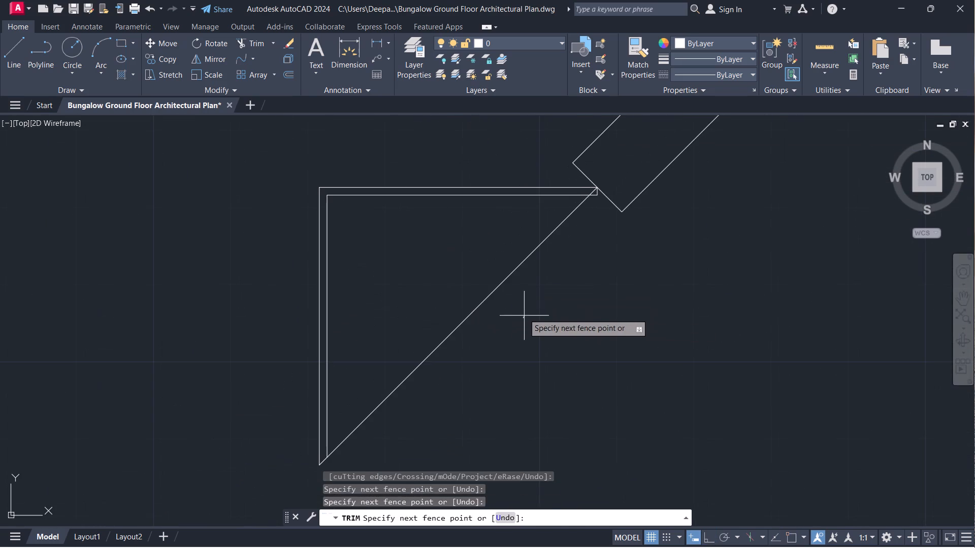
click(486, 284)
Trim the leftover diagonal piece and the short vertical closing line from the copied door's east end at the wall stub.
scroll(611, 218, down, 1)
scroll(613, 217, up, 1)
middle_drag(609, 209, 498, 309)
scroll(608, 210, up, 1)
scroll(482, 312, up, 1)
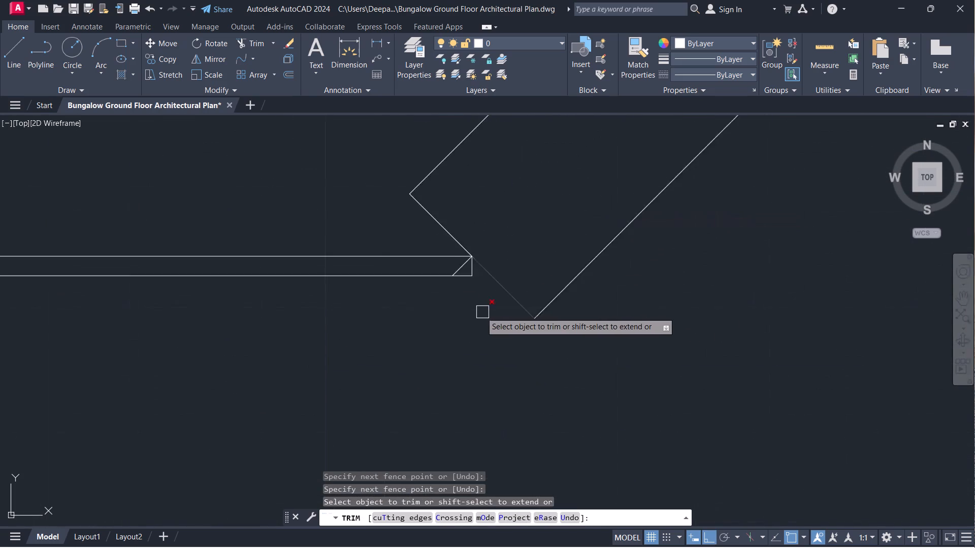
scroll(481, 312, up, 4)
click(430, 249)
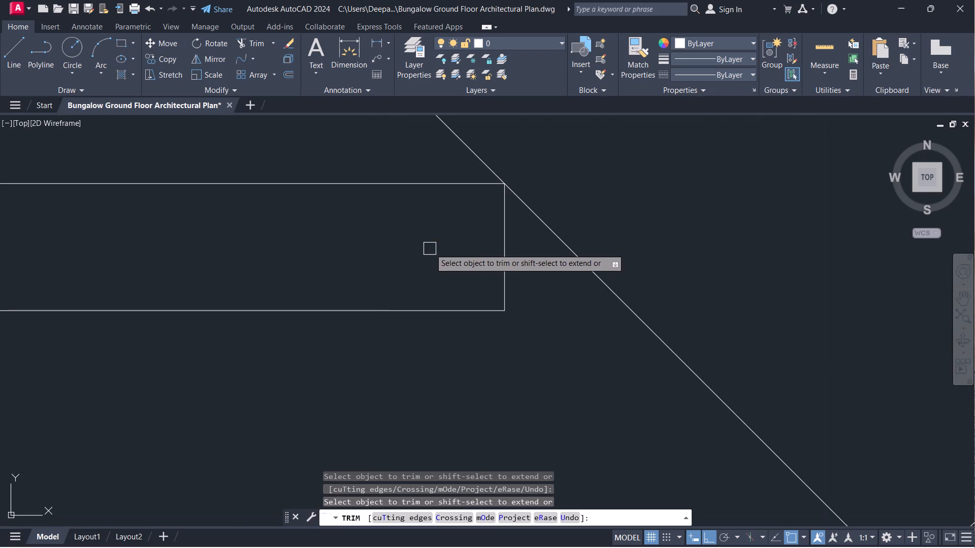
click(499, 248)
right_click(414, 251)
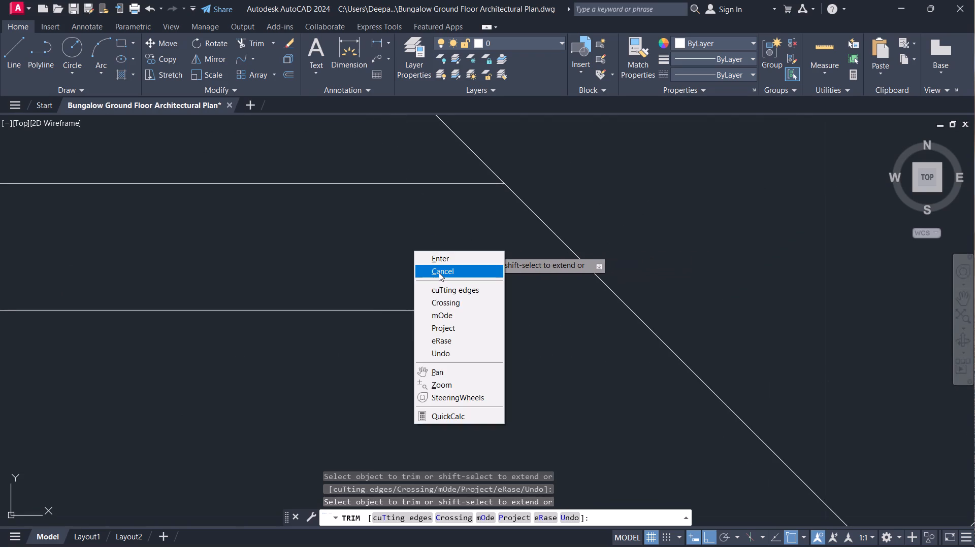
click(439, 272)
Stretch the door's lower horizontal line eastward past the angled end of the northeast wall stub.
scroll(439, 275, down, 2)
click(430, 287)
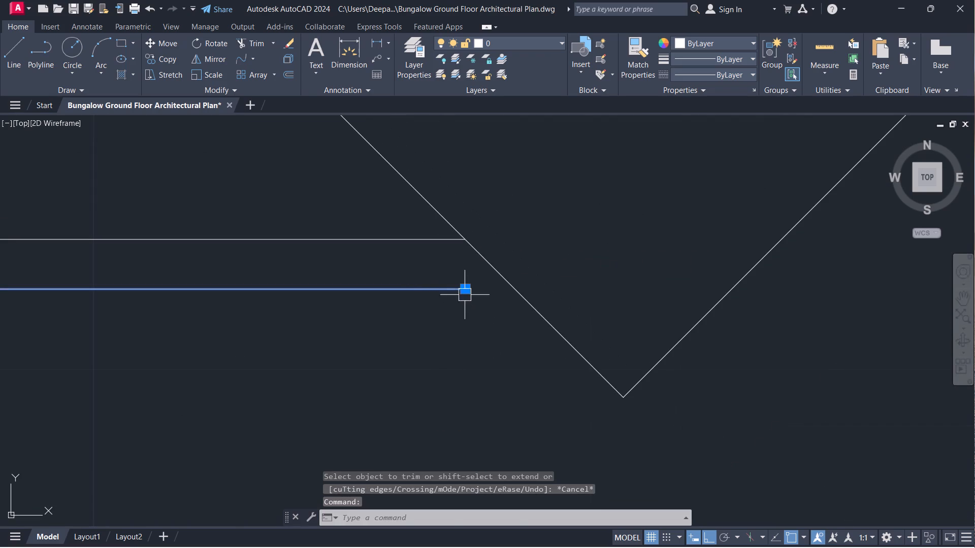
click(466, 287)
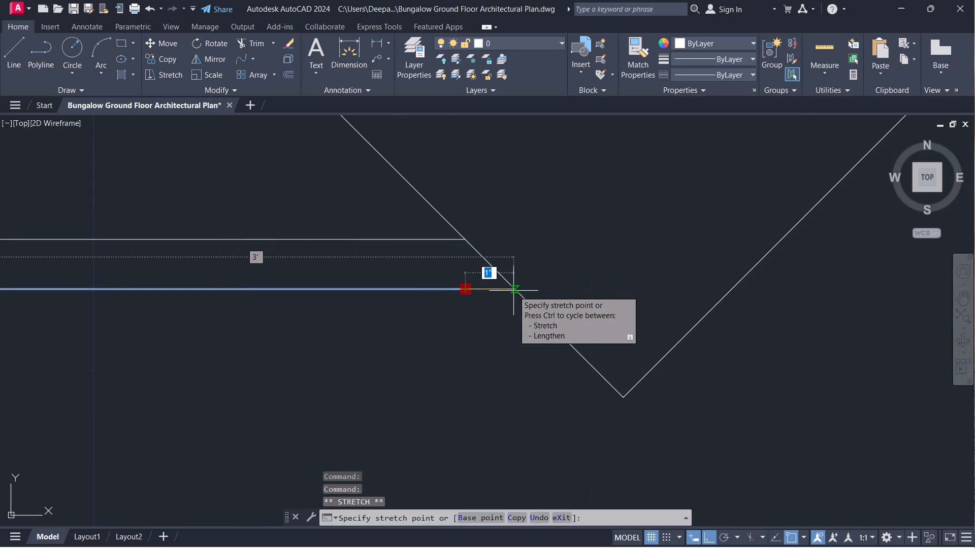
click(614, 264)
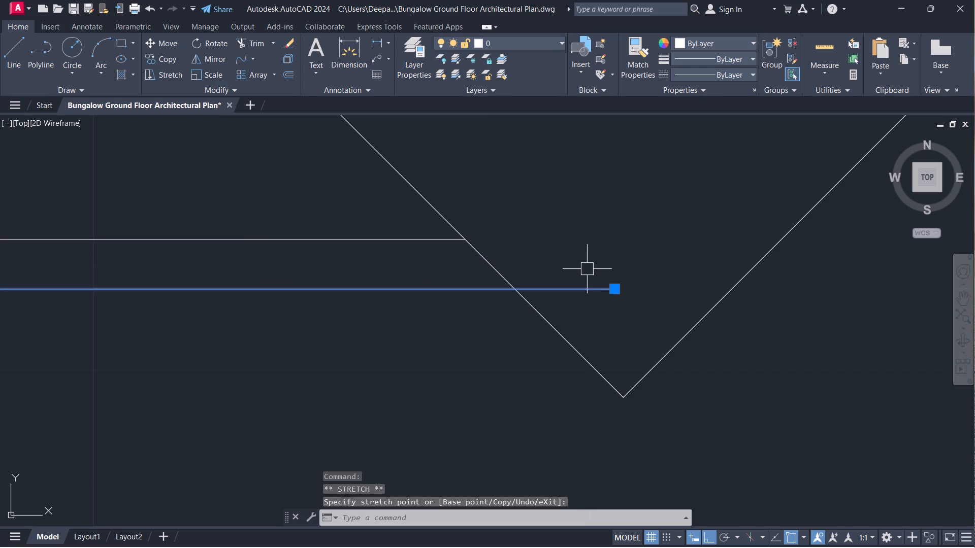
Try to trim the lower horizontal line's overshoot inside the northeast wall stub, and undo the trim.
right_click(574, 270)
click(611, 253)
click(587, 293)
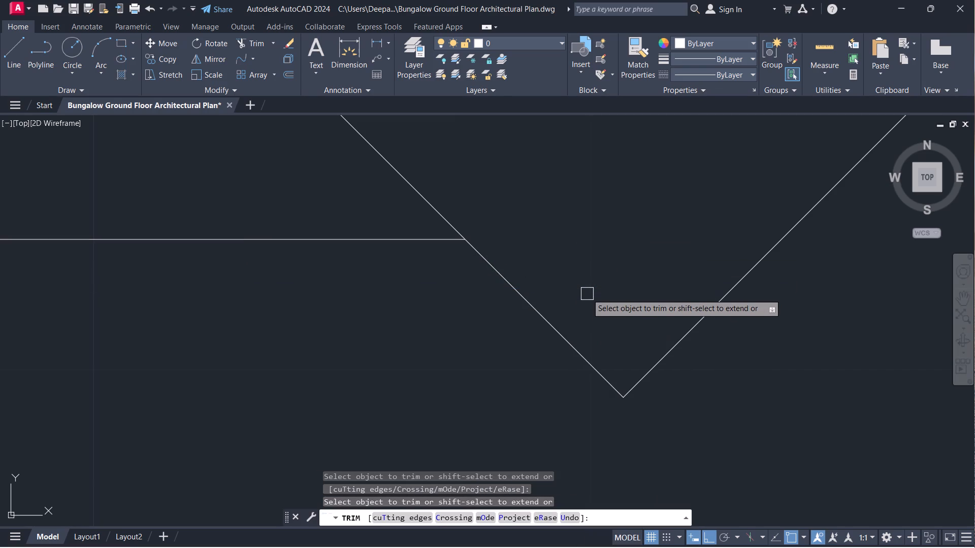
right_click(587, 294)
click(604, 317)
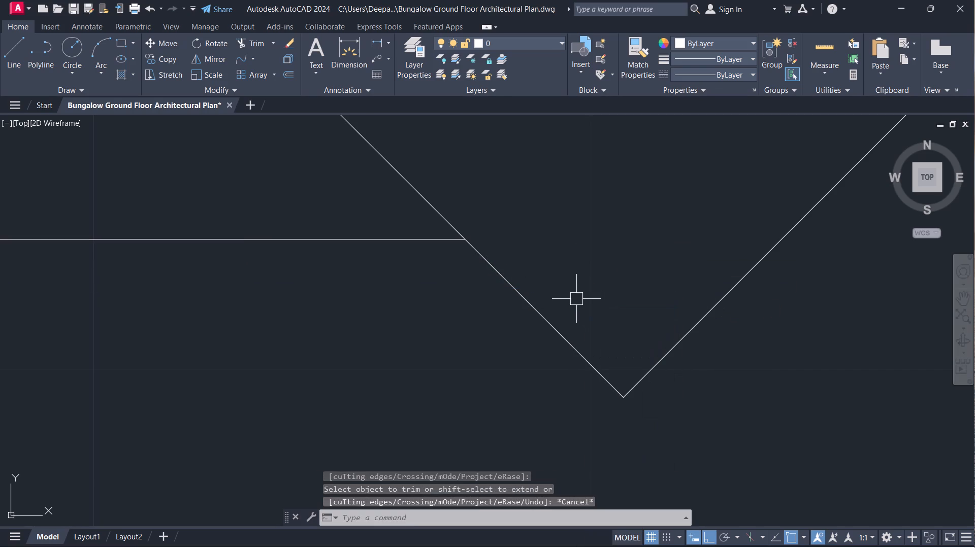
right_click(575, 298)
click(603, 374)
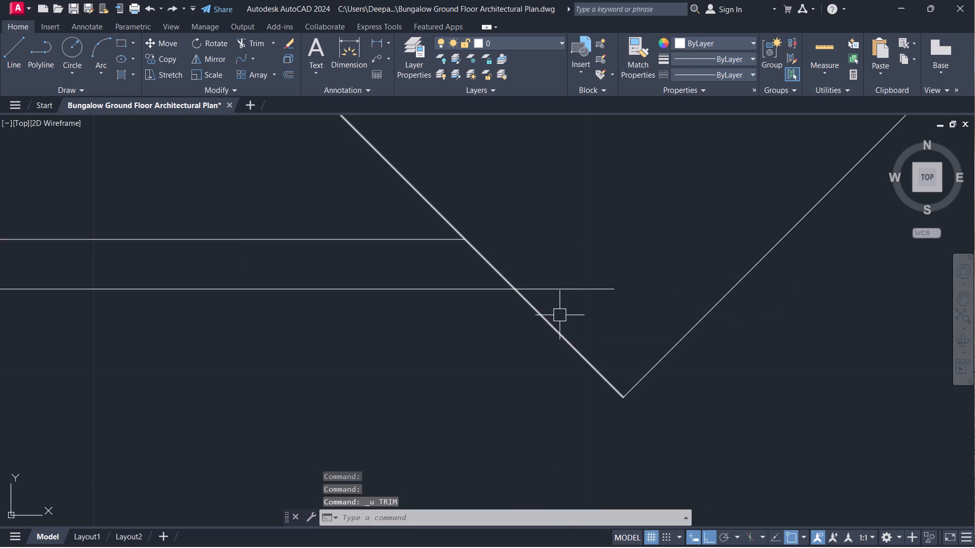
Trim the lower horizontal line's overshoot back to the angled end of the northeast wall stub.
right_click(562, 306)
click(618, 323)
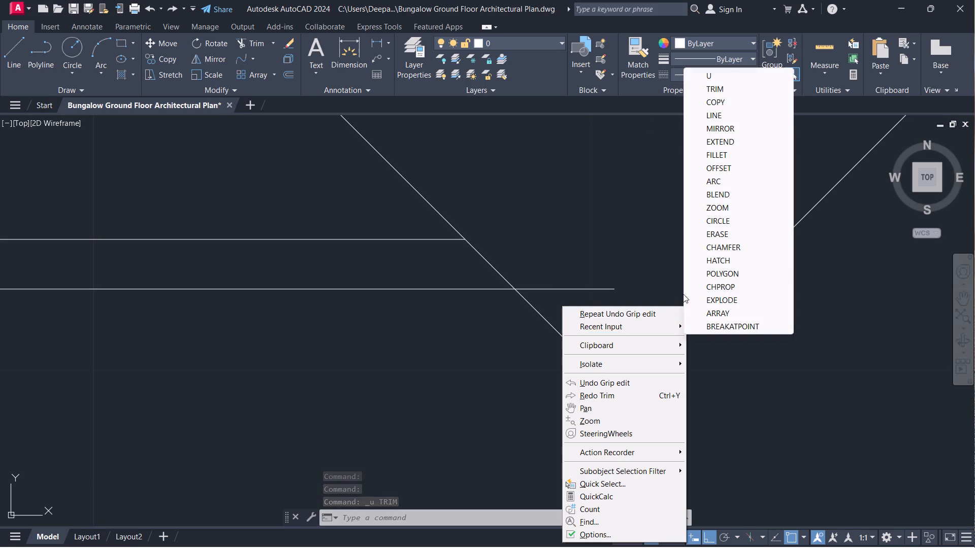
click(722, 94)
click(589, 285)
right_click(591, 271)
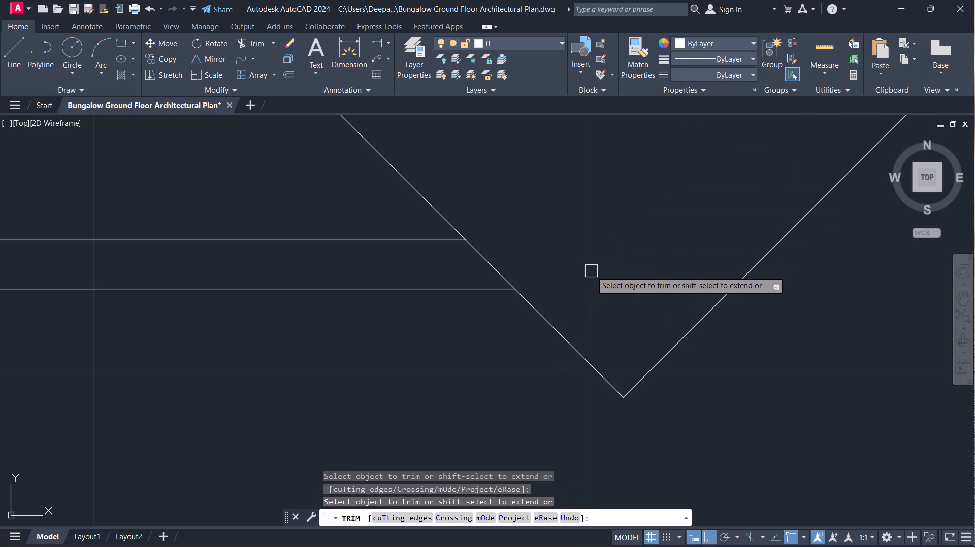
click(621, 287)
Examine the floor plan around the two L-shaped doors, the existing doors and the diagonal walls.
scroll(553, 325, down, 7)
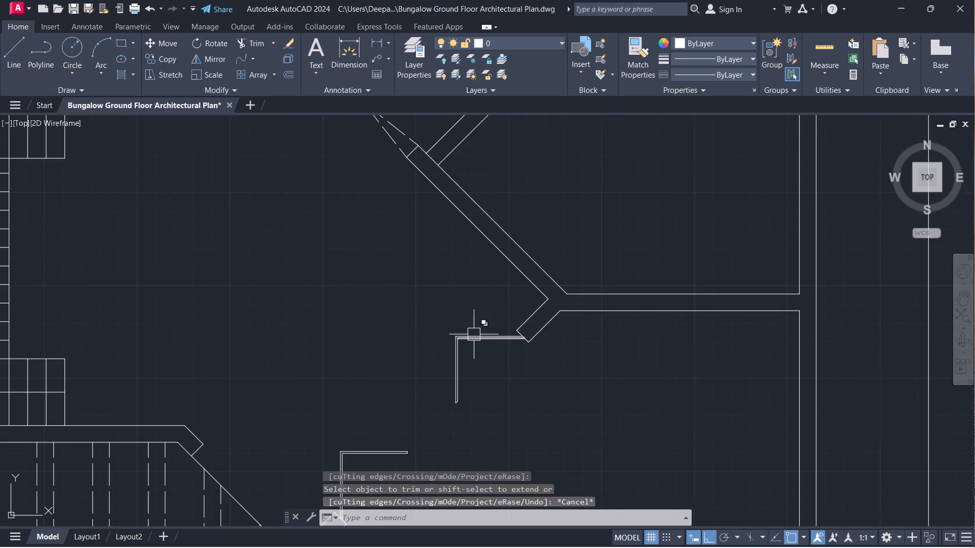
scroll(470, 333, up, 3)
scroll(470, 333, down, 2)
scroll(473, 355, up, 1)
middle_click(473, 355)
scroll(404, 467, down, 1)
middle_drag(399, 440, 454, 304)
scroll(459, 296, down, 1)
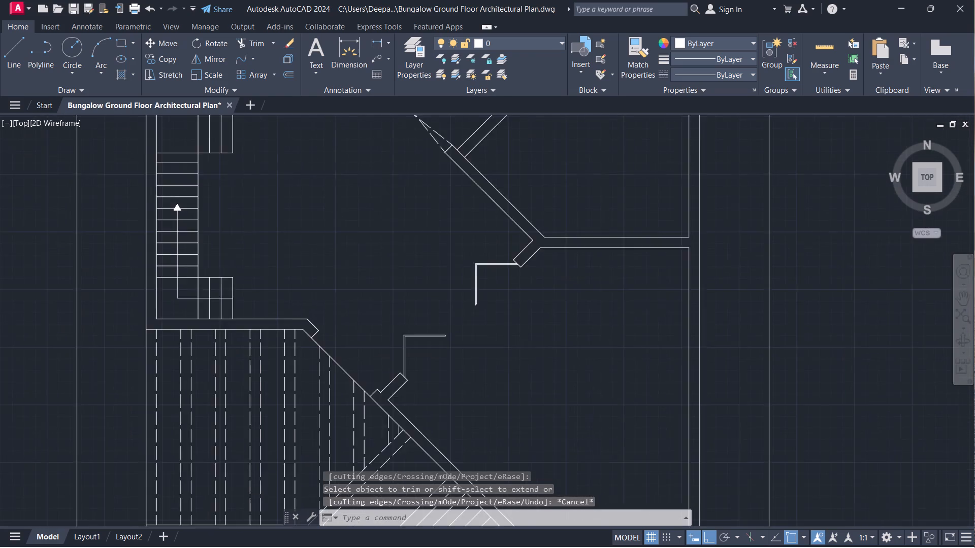
scroll(459, 296, down, 1)
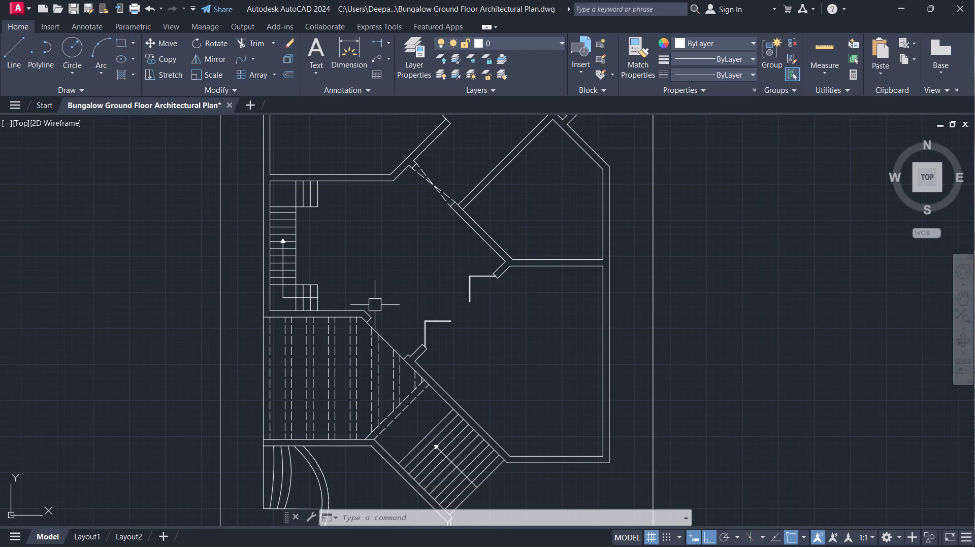
scroll(405, 351, down, 1)
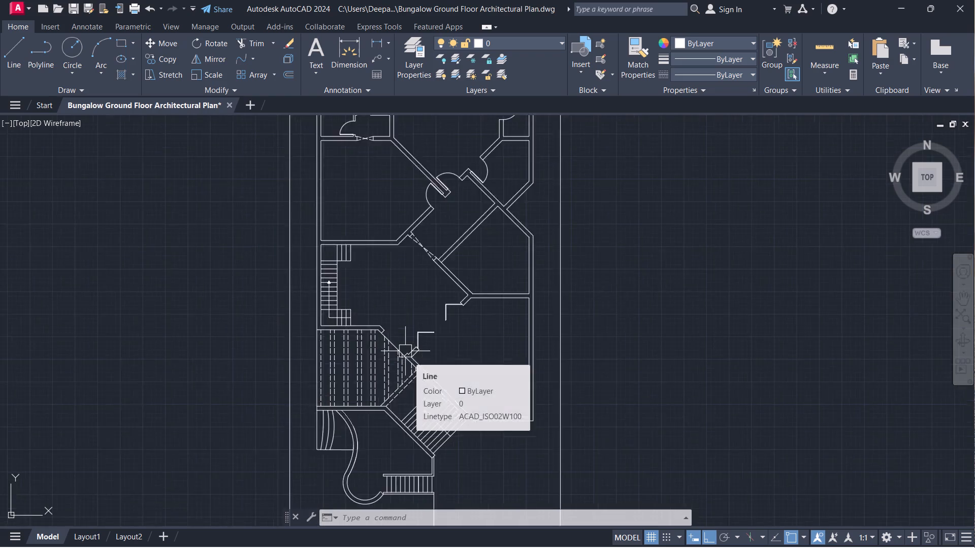
scroll(405, 351, down, 3)
scroll(411, 334, up, 3)
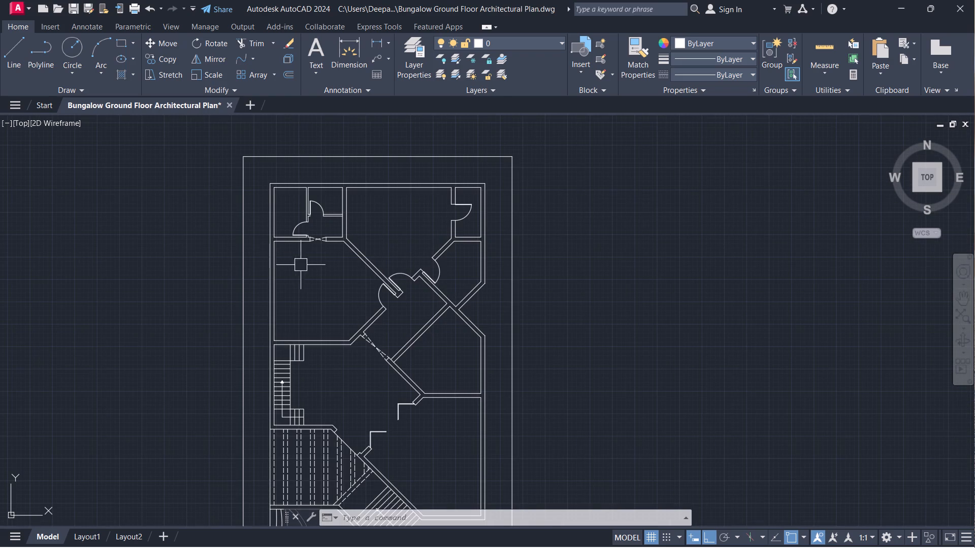
middle_drag(335, 292, 368, 372)
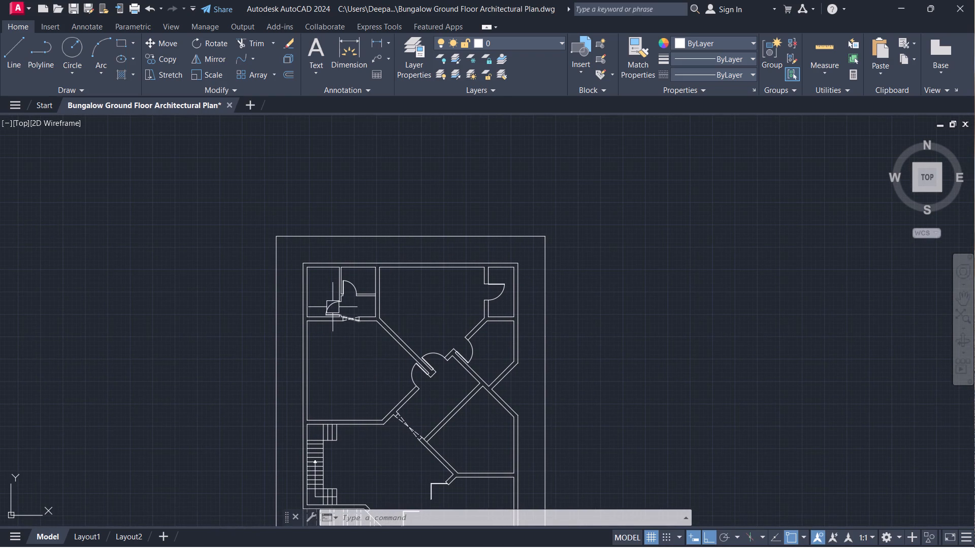
scroll(347, 351, up, 1)
scroll(347, 352, down, 1)
middle_drag(347, 355, 378, 266)
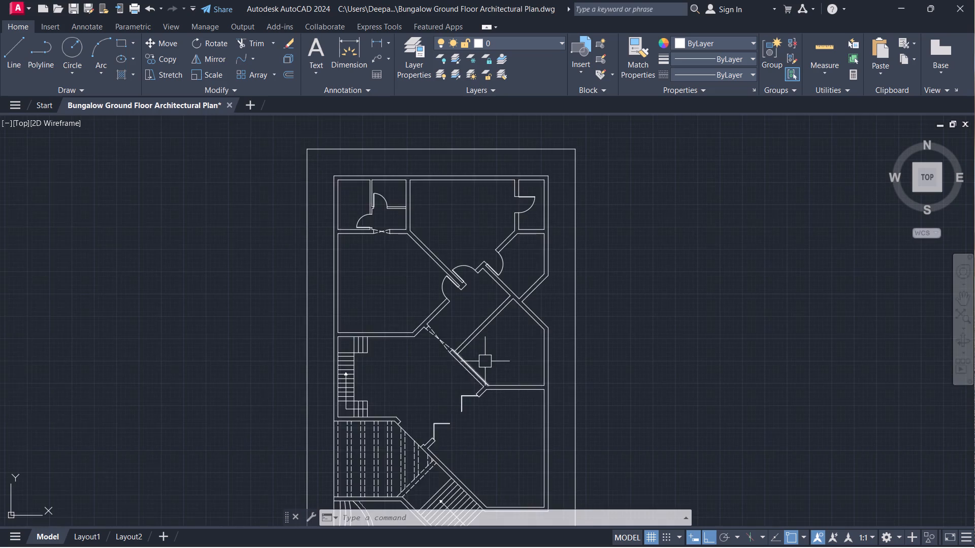
scroll(488, 355, up, 1)
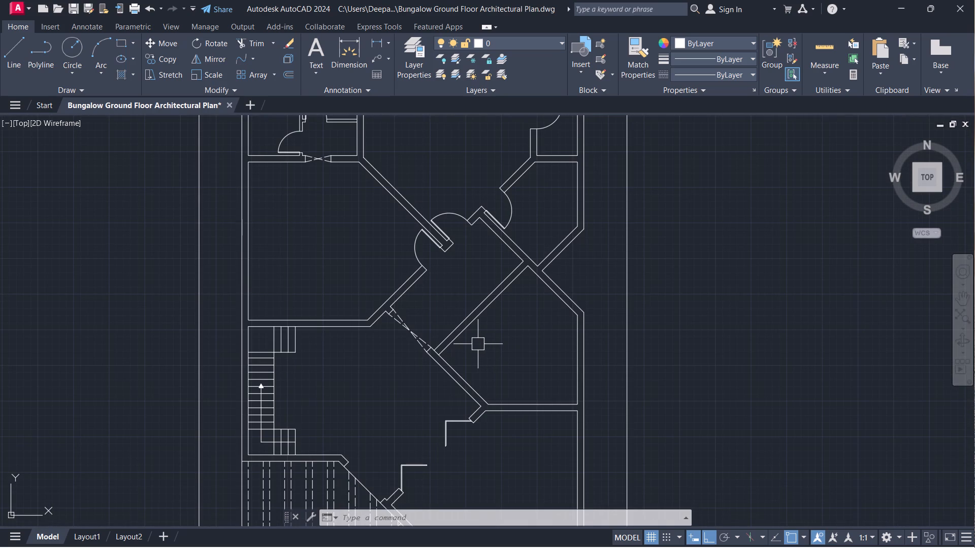
scroll(486, 401, up, 1)
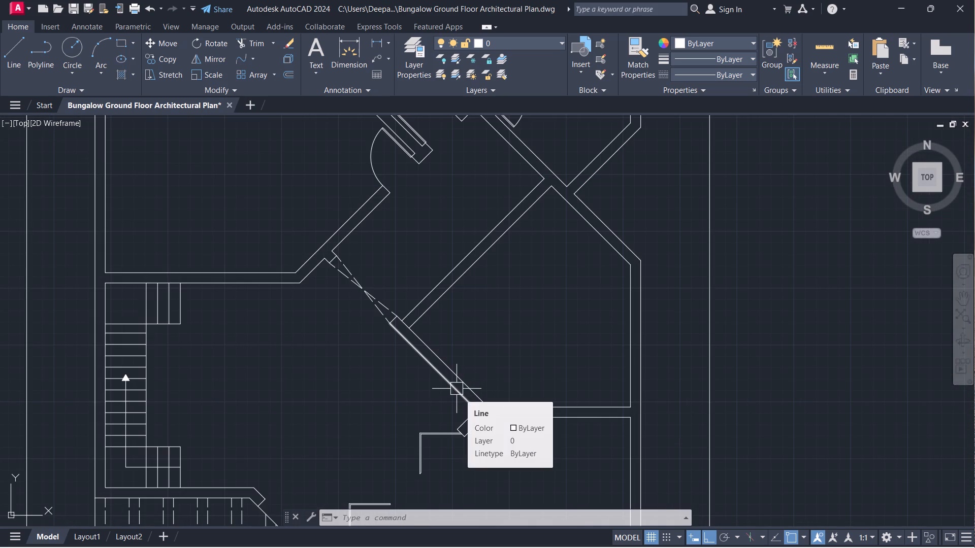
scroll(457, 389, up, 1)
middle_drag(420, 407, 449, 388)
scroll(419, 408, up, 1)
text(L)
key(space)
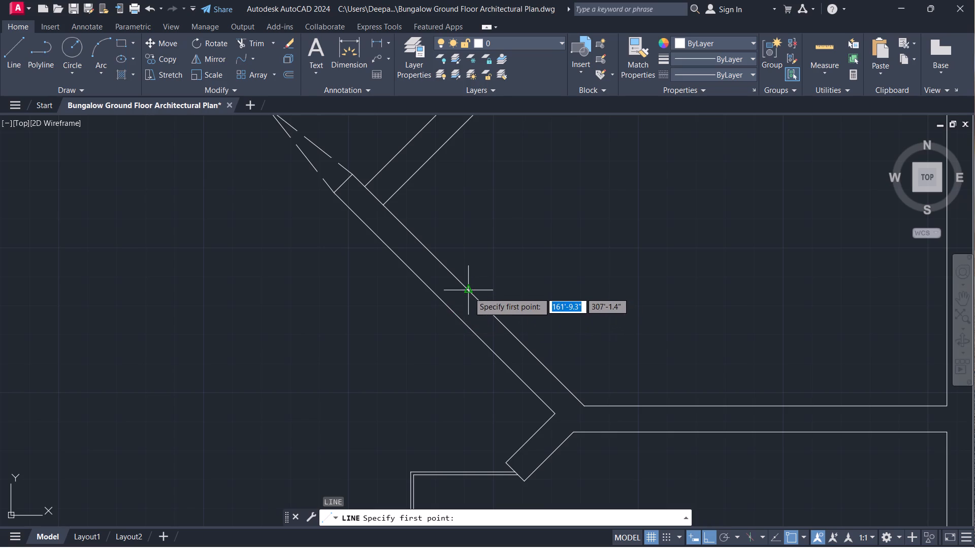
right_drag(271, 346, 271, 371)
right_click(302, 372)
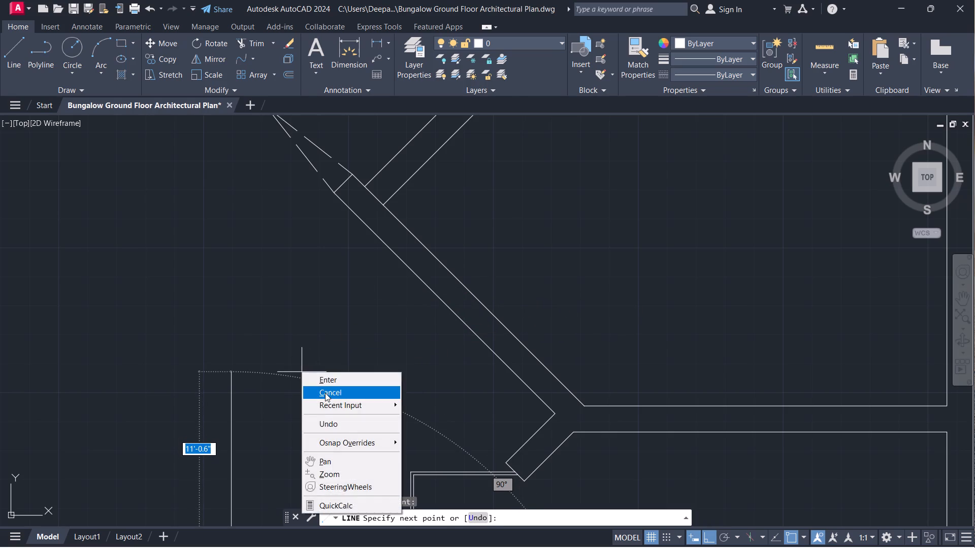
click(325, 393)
Trim the wall line crossing the junction of the two diagonal walls beside the dashed opening.
scroll(303, 350, down, 3)
scroll(303, 349, up, 5)
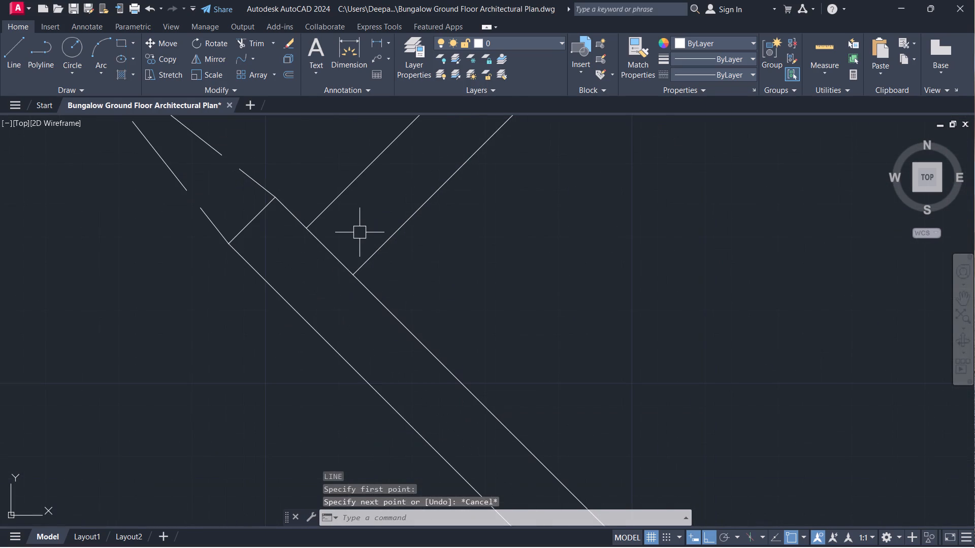
text(TR)
key(space)
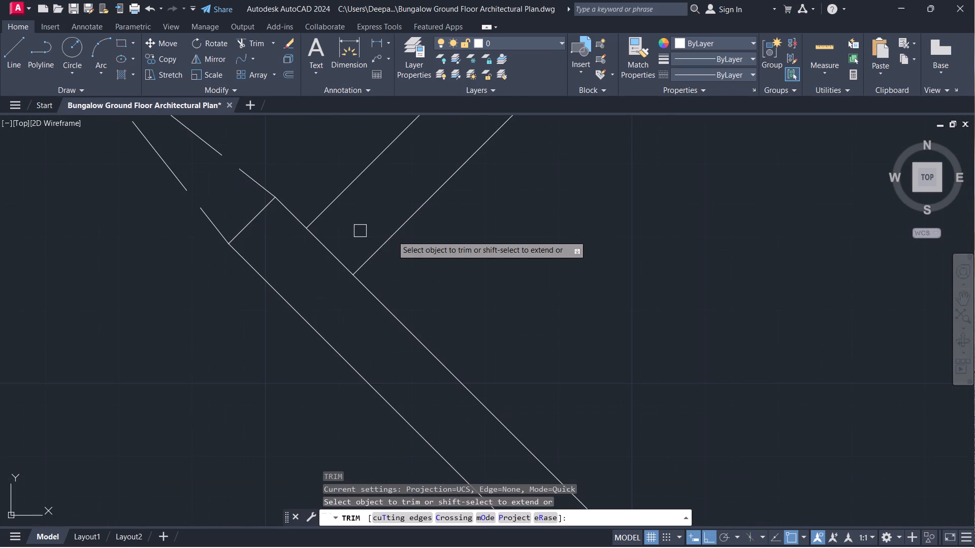
click(360, 225)
click(328, 251)
right_click(328, 251)
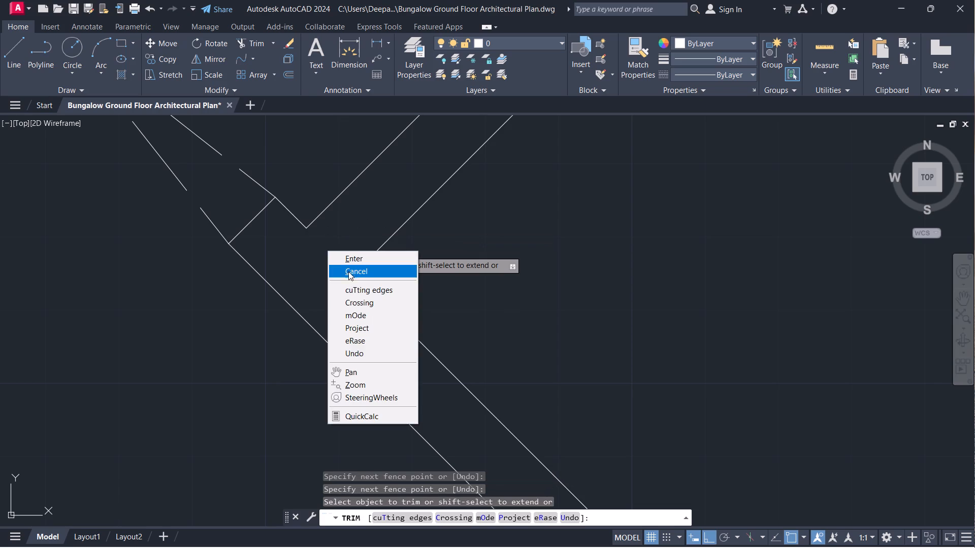
click(349, 271)
Draw a short line straight across the diagonal wall, about midway between the dashed opening and the horizontal wall junction.
scroll(452, 294, down, 3)
middle_drag(454, 297, 385, 240)
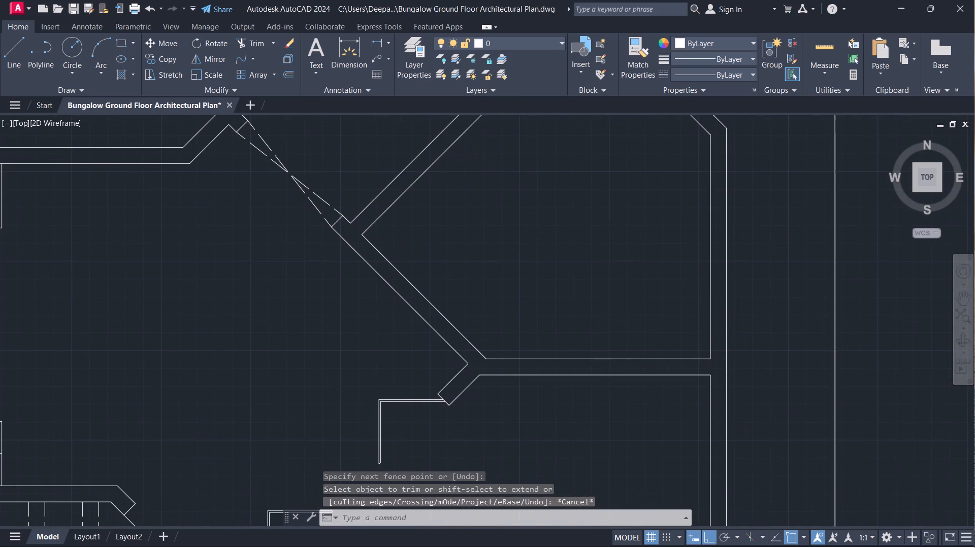
text(L)
key(space)
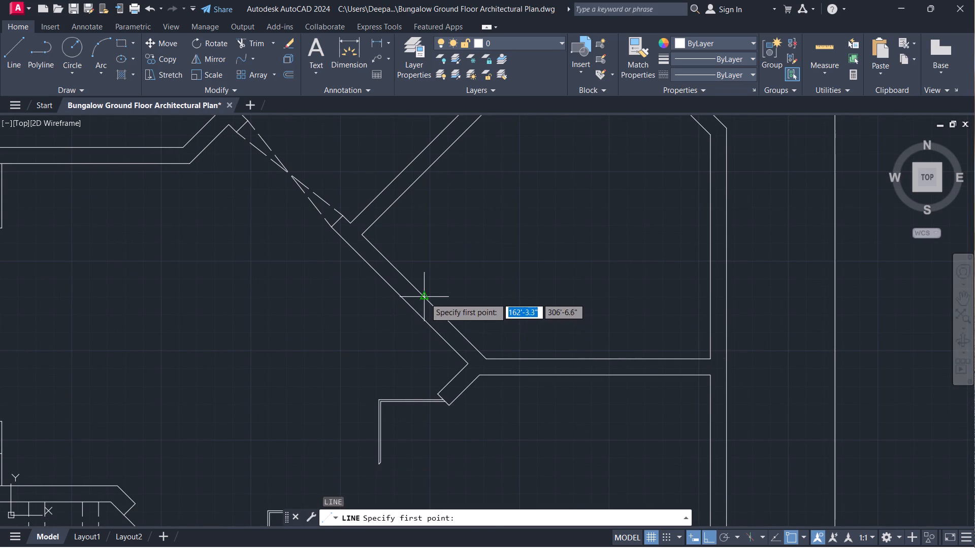
click(422, 294)
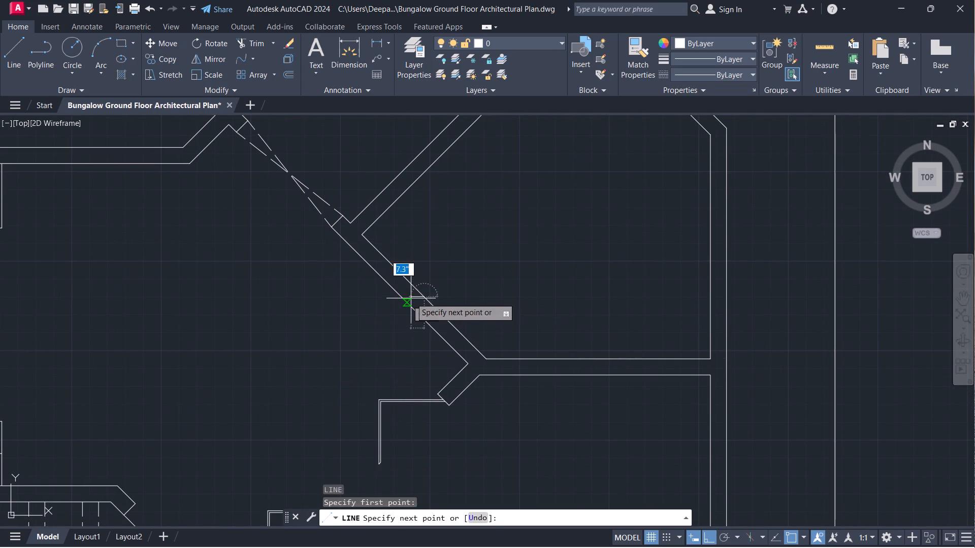
click(410, 309)
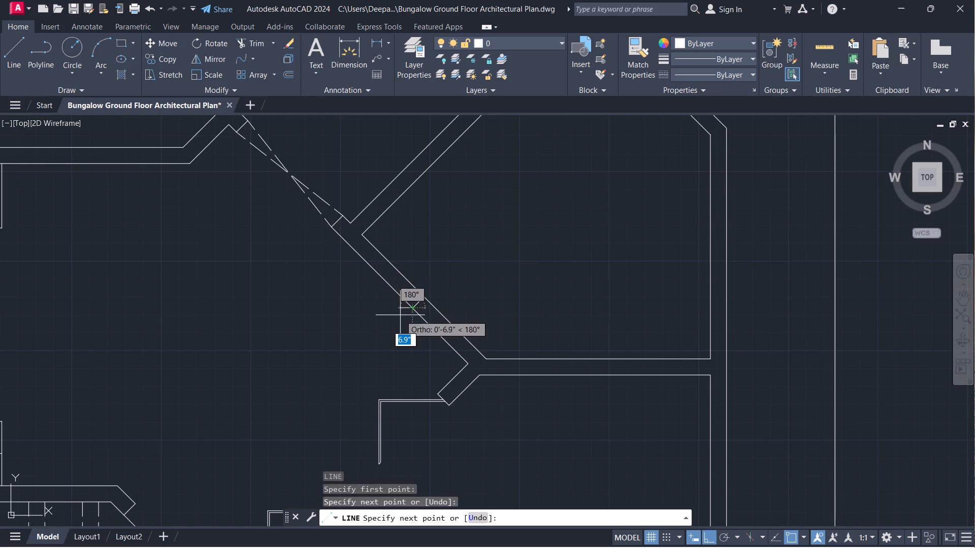
right_click(399, 316)
click(419, 334)
Offset the short line across the diagonal wall by 2' to both sides along the wall.
scroll(392, 314, up, 1)
middle_drag(391, 314, 388, 319)
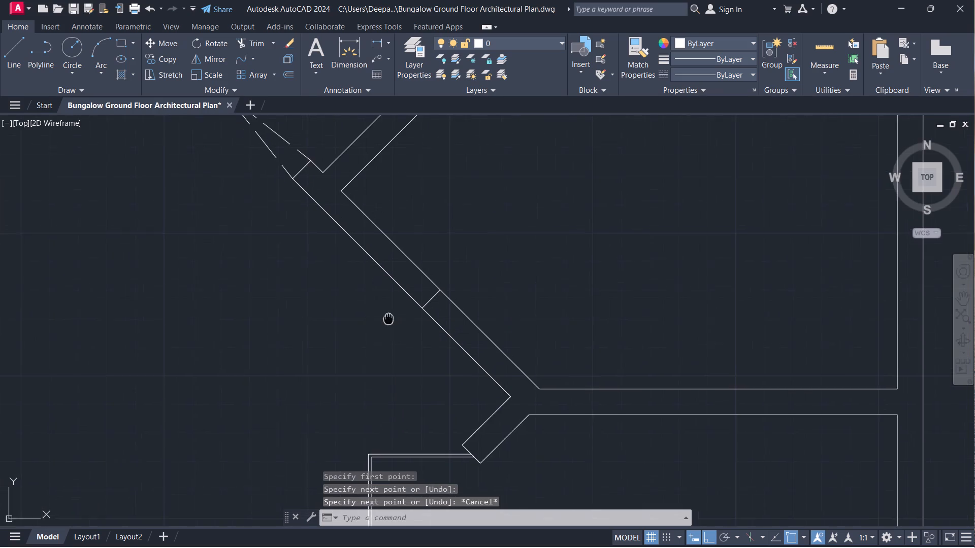
middle_drag(388, 319, 377, 342)
text(O)
key(space)
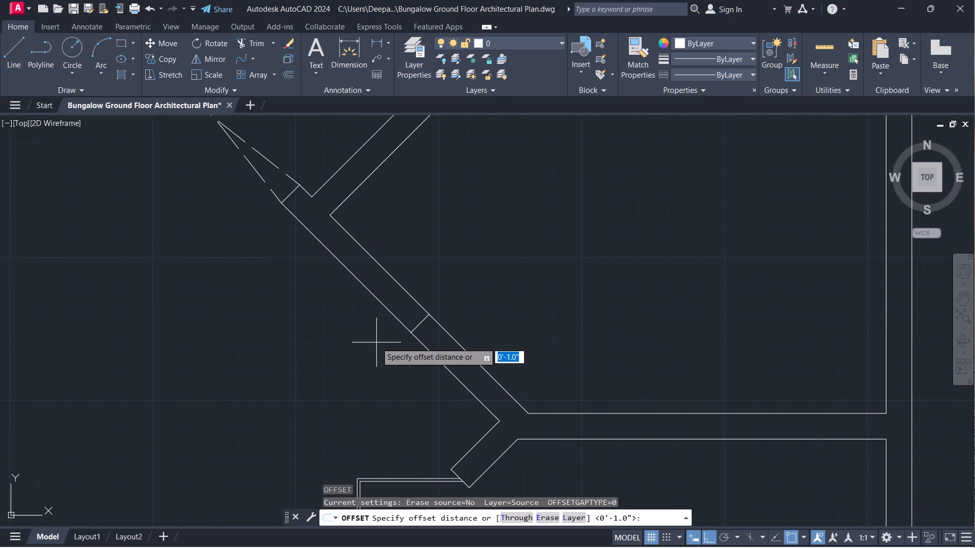
text(2')
key(Return)
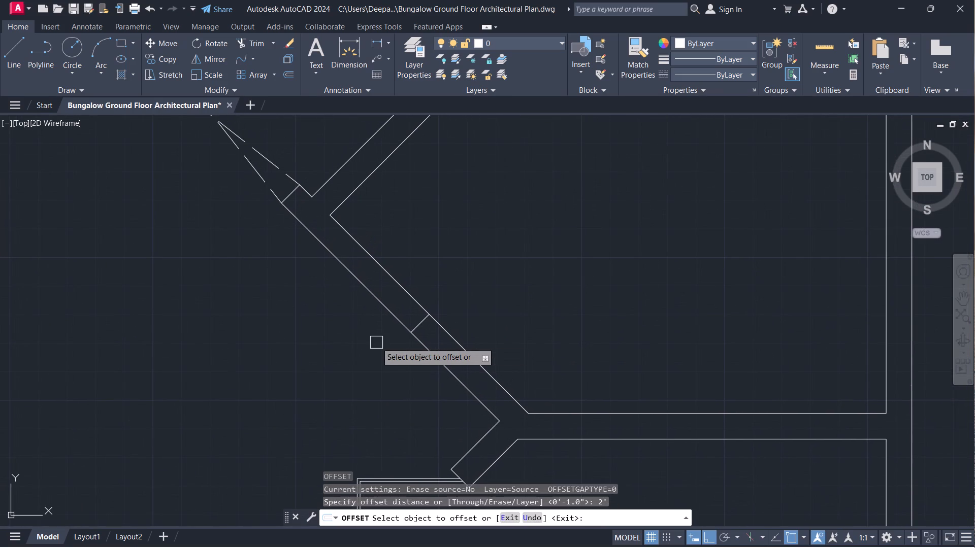
scroll(404, 338, up, 2)
click(440, 309)
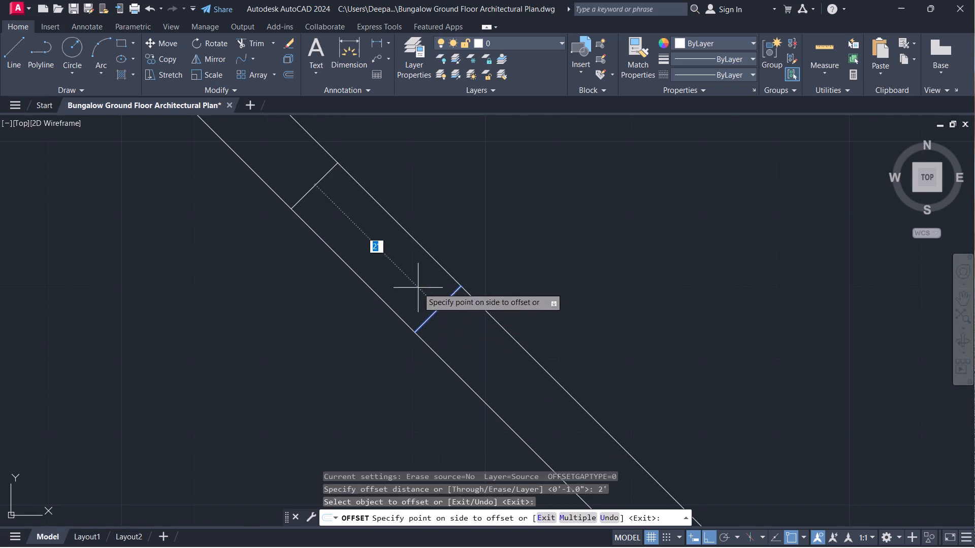
click(417, 287)
click(434, 313)
click(455, 330)
right_click(456, 330)
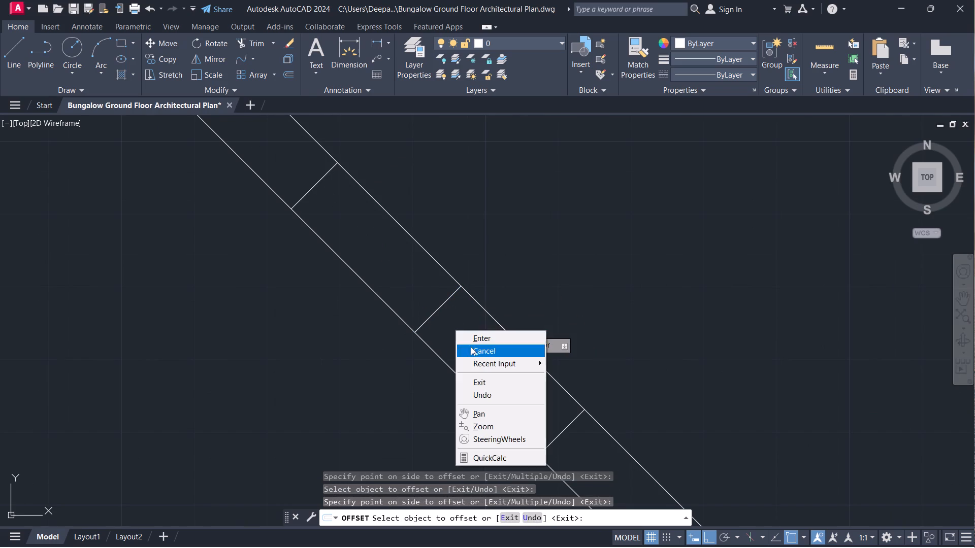
click(473, 354)
Delete the original middle line across the diagonal wall, between its two offset copies.
drag(453, 332, 446, 326)
click(425, 291)
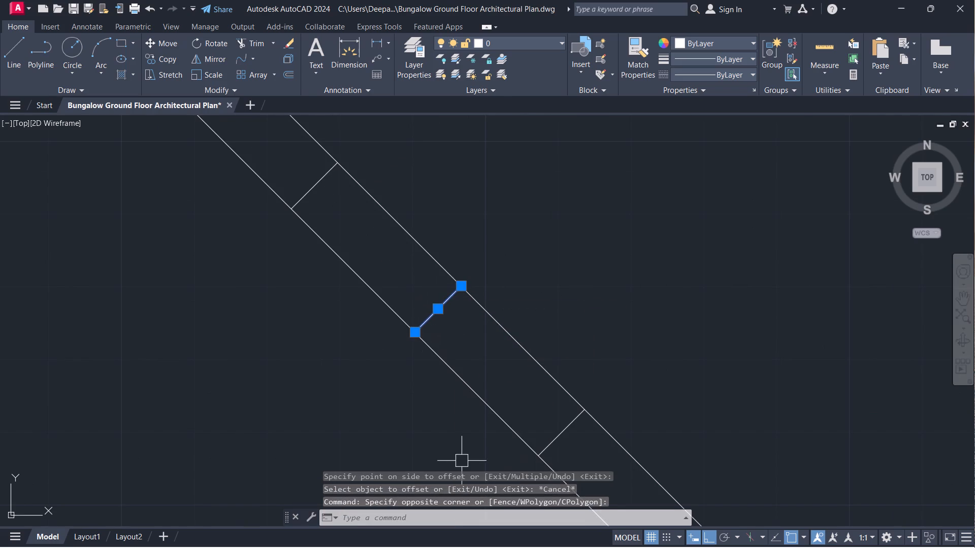
key(Delete)
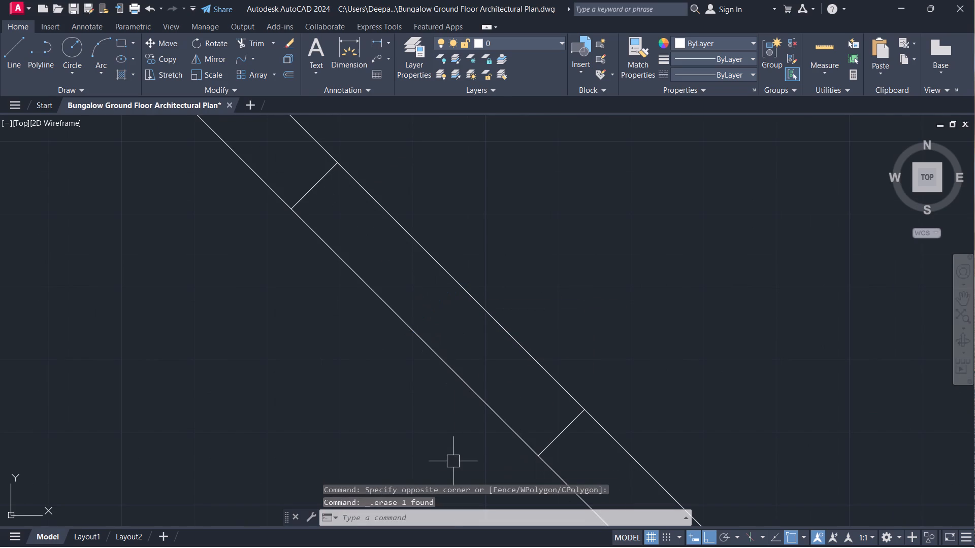
Trim both diagonal wall lines between the two offset cross lines to open a gap in the wall.
text(TR)
key(space)
click(408, 390)
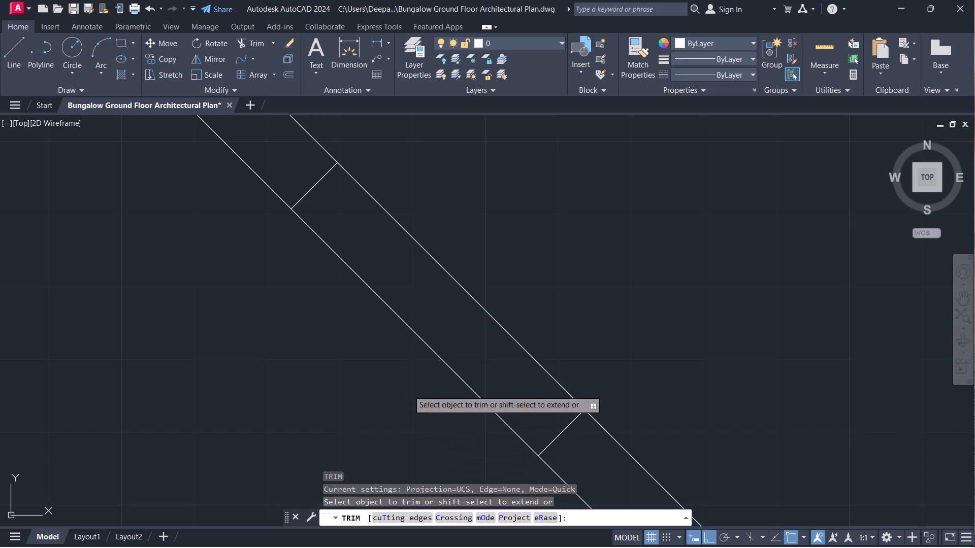
click(641, 295)
right_drag(634, 304, 633, 310)
click(662, 326)
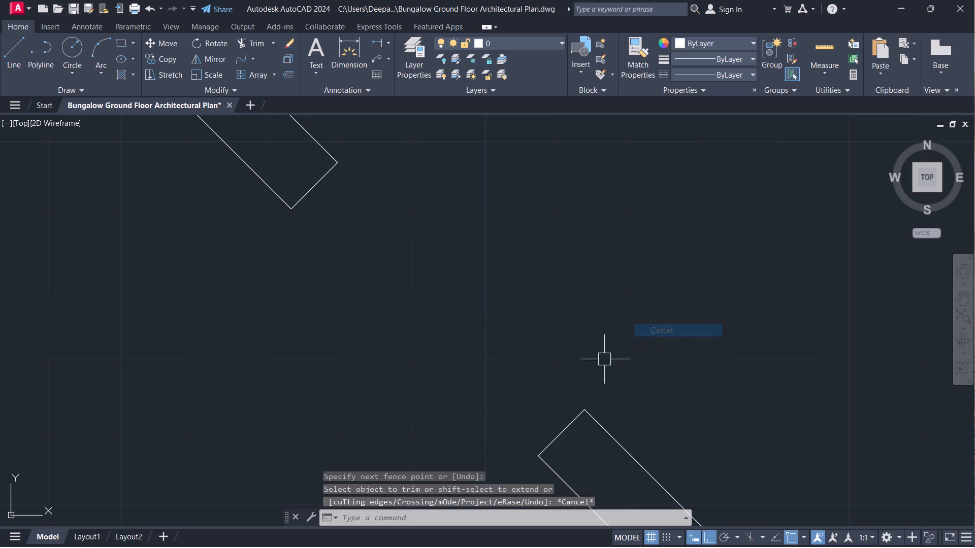
Draw two crossing lines joining the opposite corners of the new opening in the diagonal wall.
text(L)
key(space)
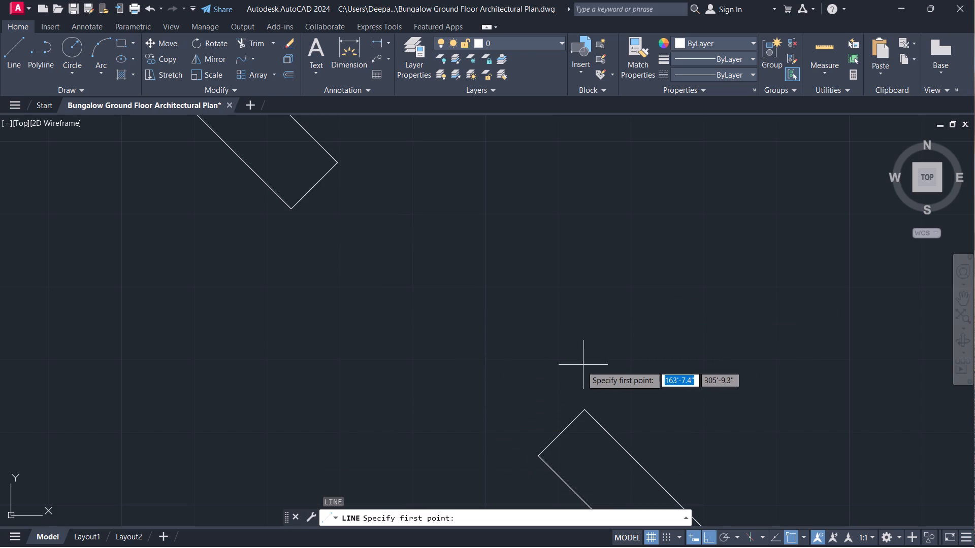
click(587, 408)
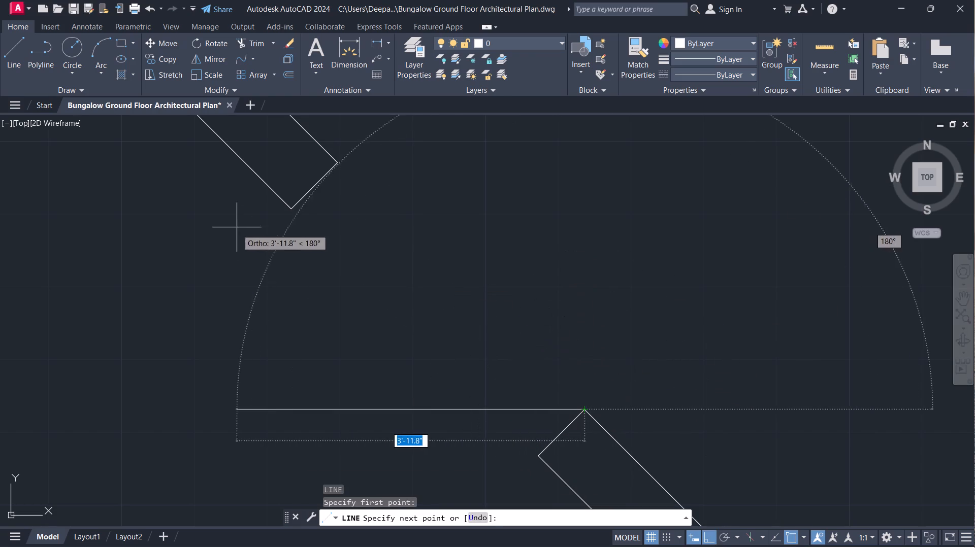
click(291, 208)
right_click(323, 264)
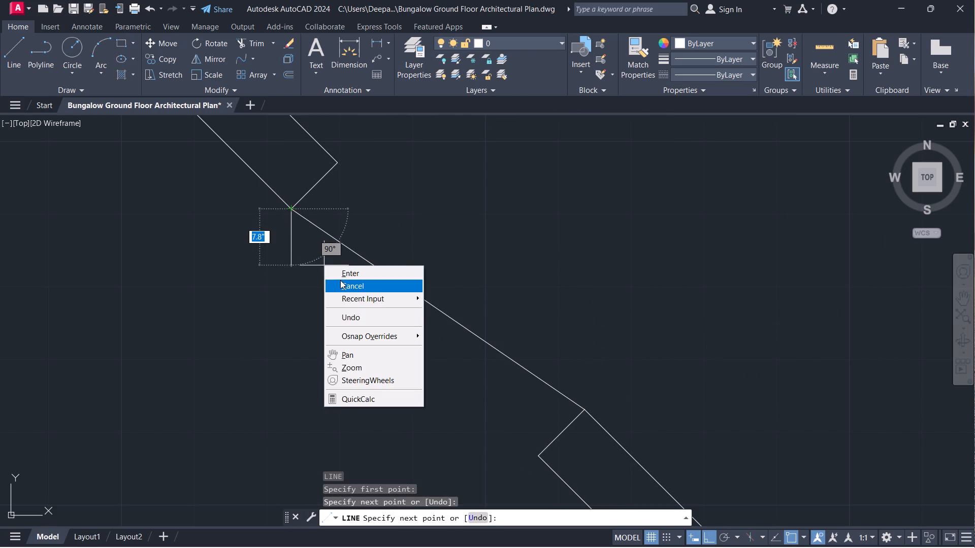
click(340, 280)
right_click(493, 423)
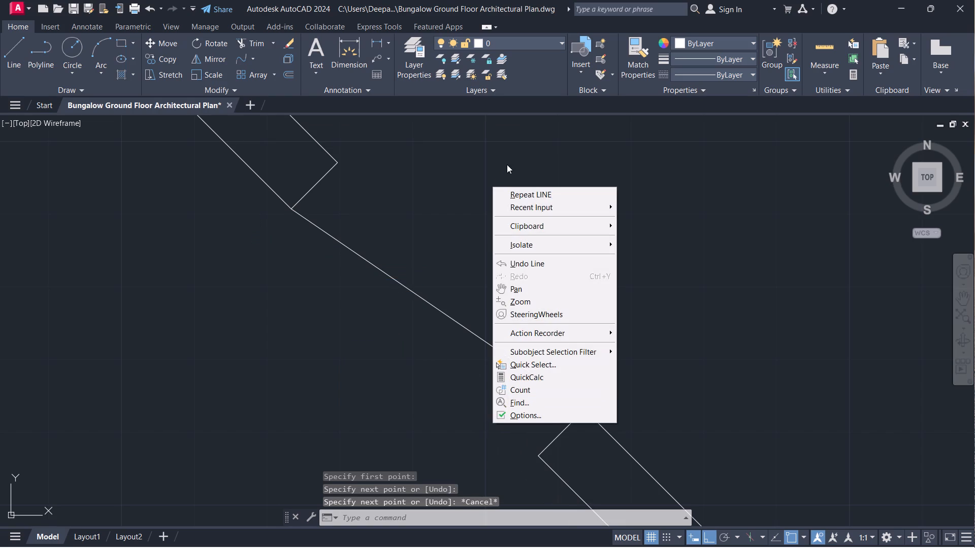
click(553, 196)
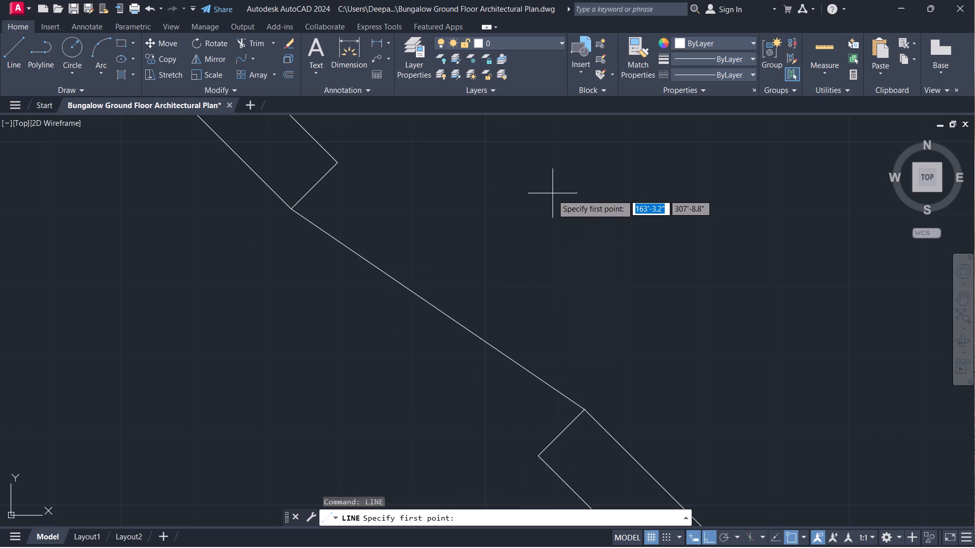
click(540, 455)
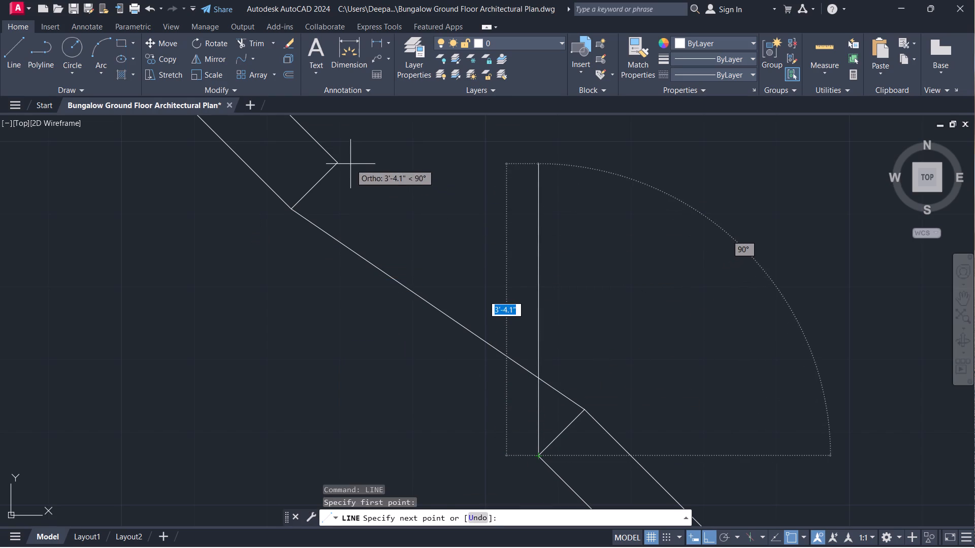
click(340, 161)
right_click(365, 219)
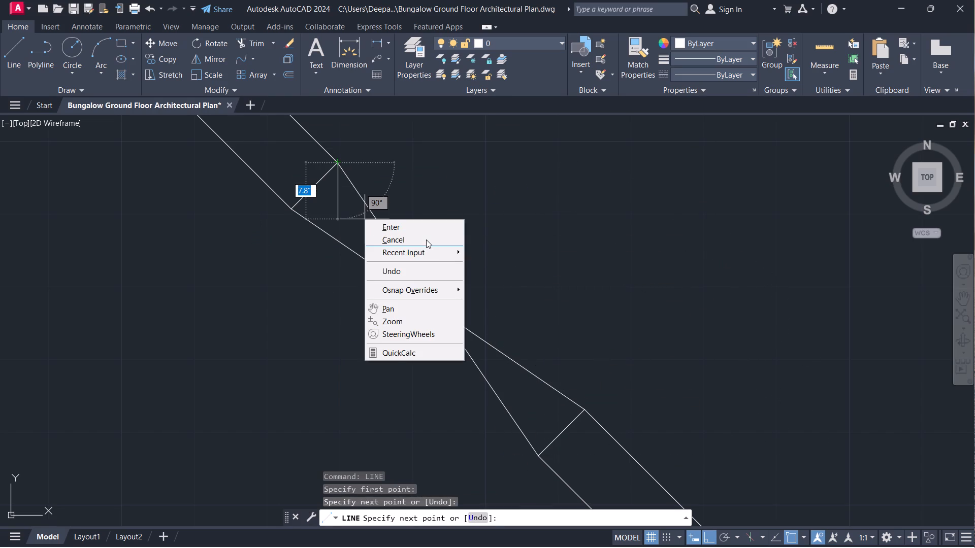
click(426, 239)
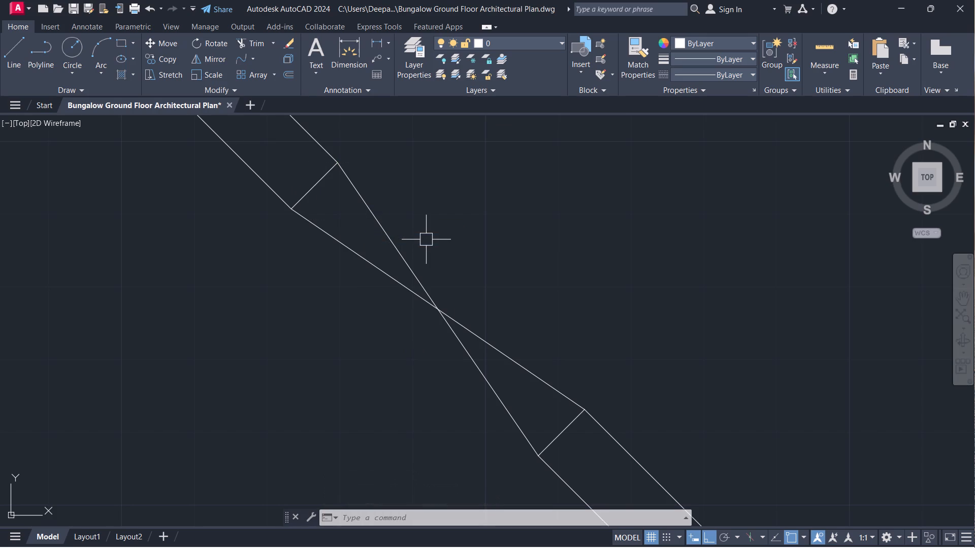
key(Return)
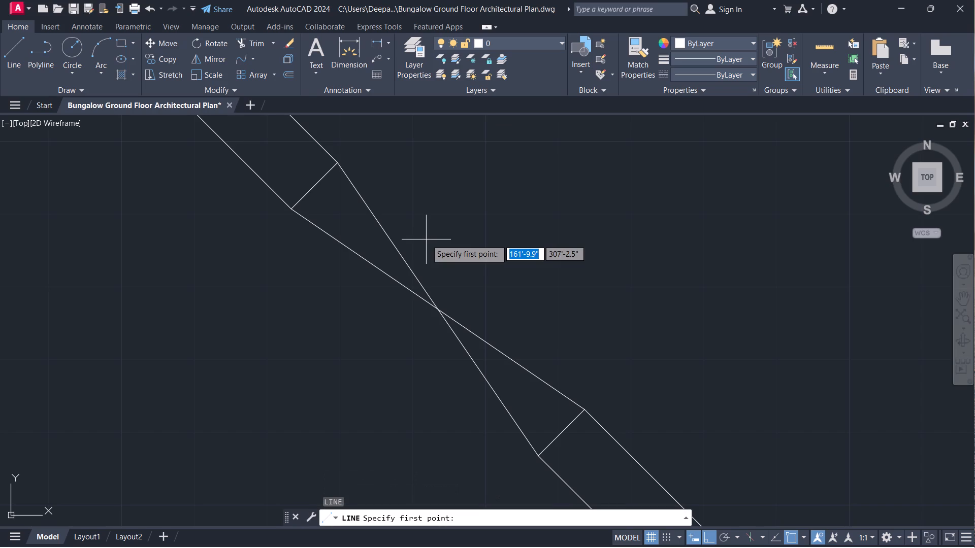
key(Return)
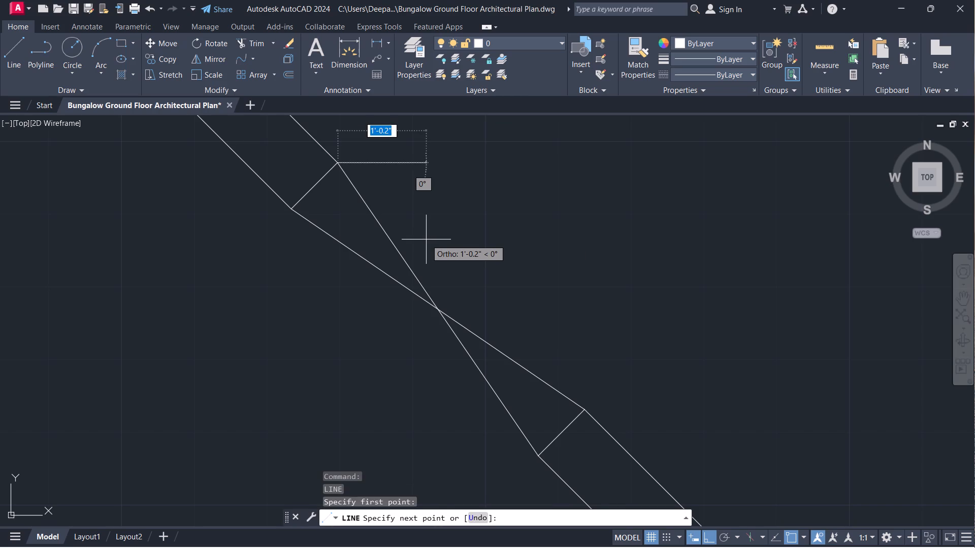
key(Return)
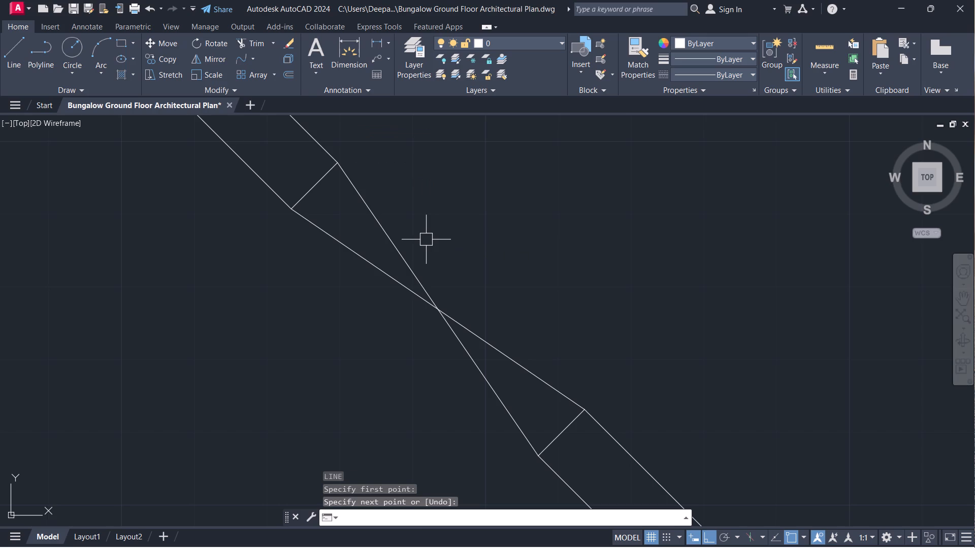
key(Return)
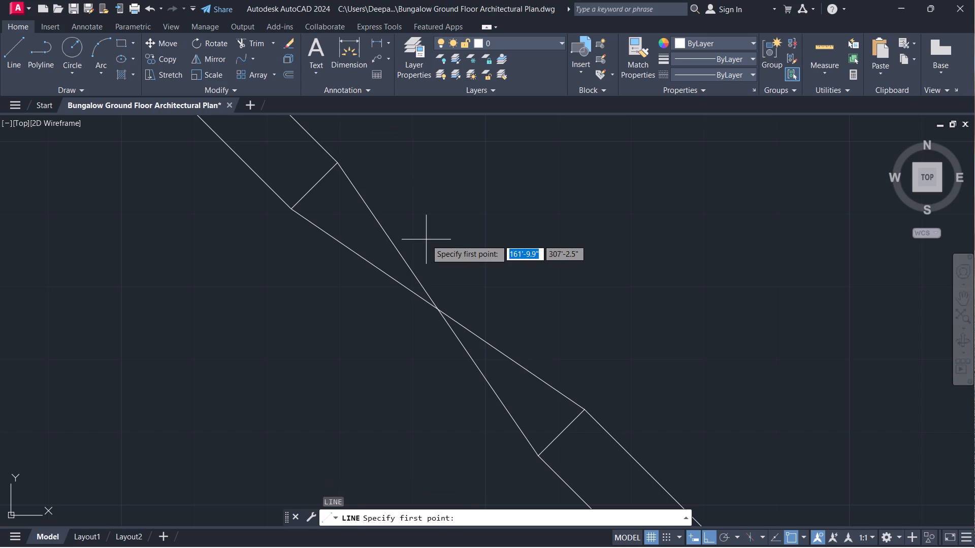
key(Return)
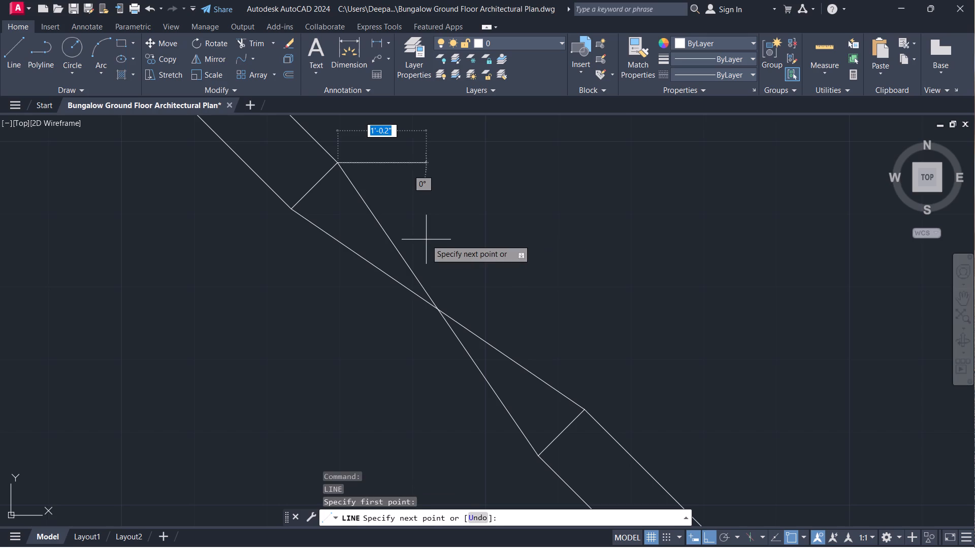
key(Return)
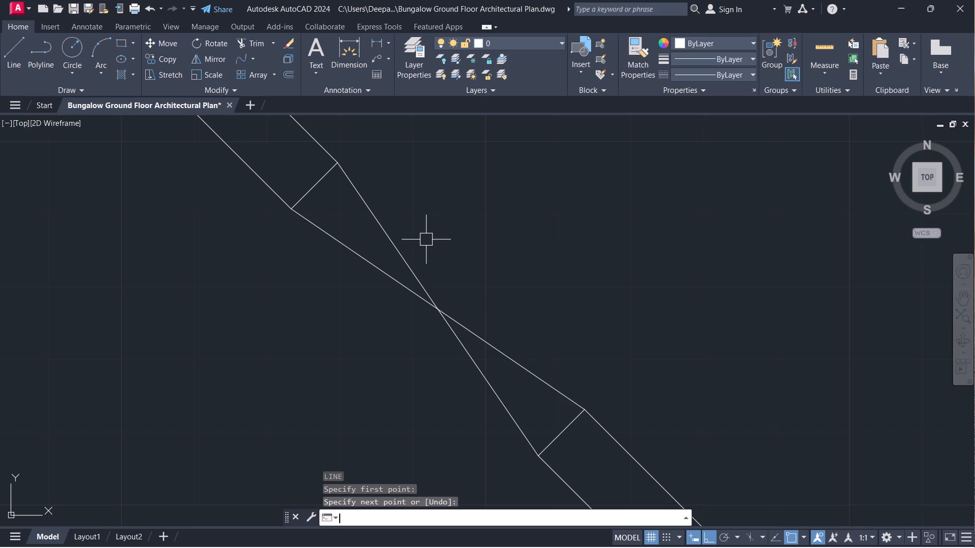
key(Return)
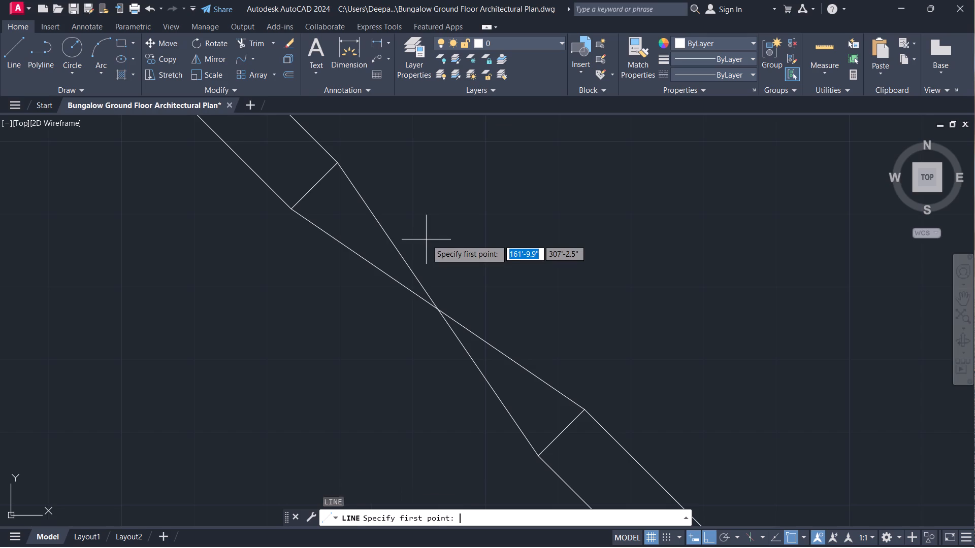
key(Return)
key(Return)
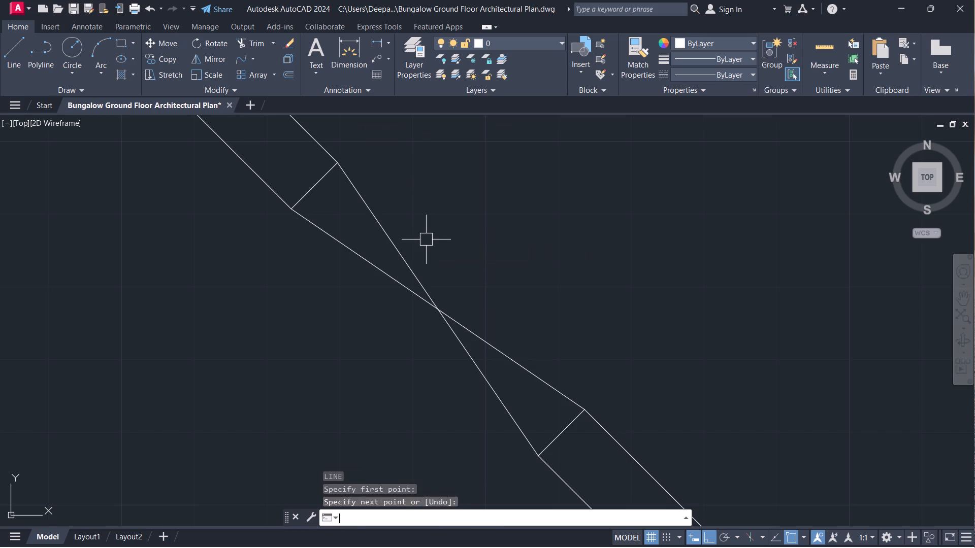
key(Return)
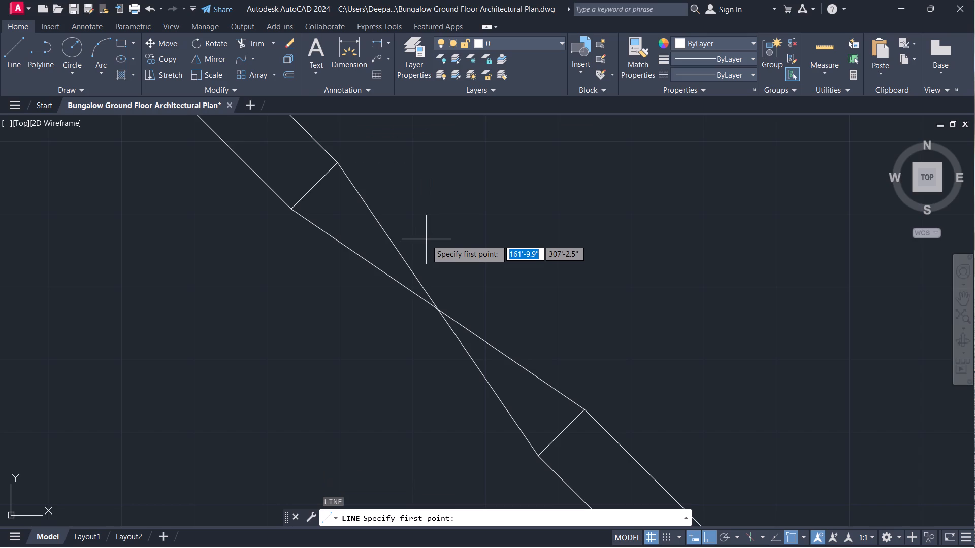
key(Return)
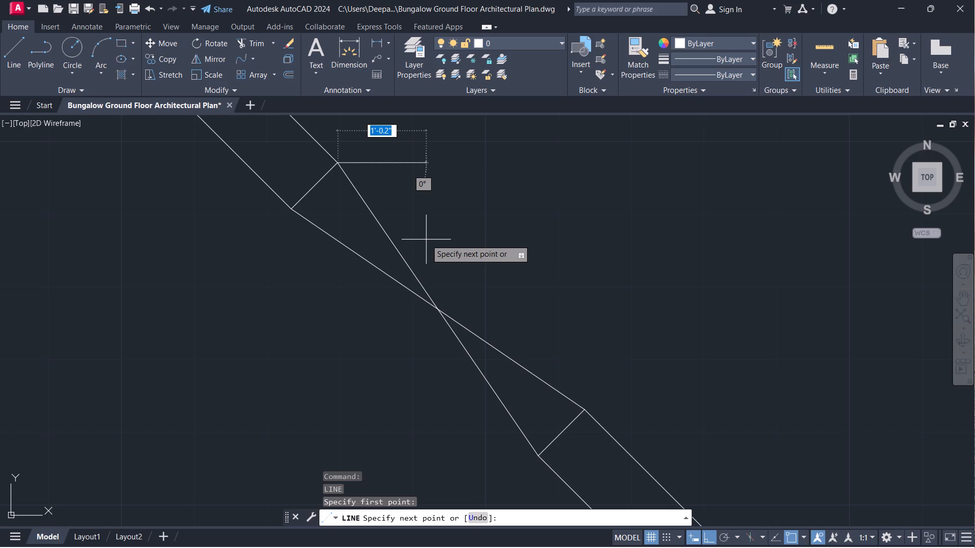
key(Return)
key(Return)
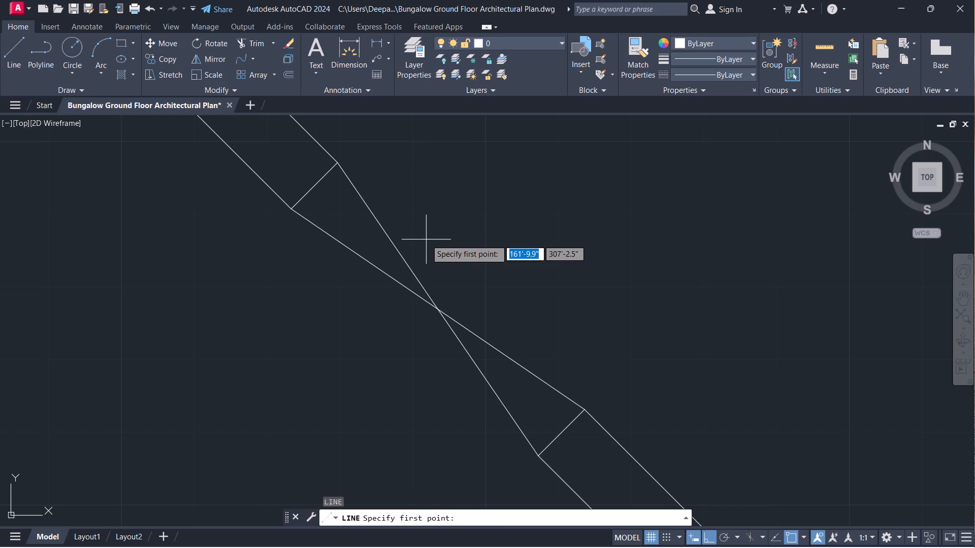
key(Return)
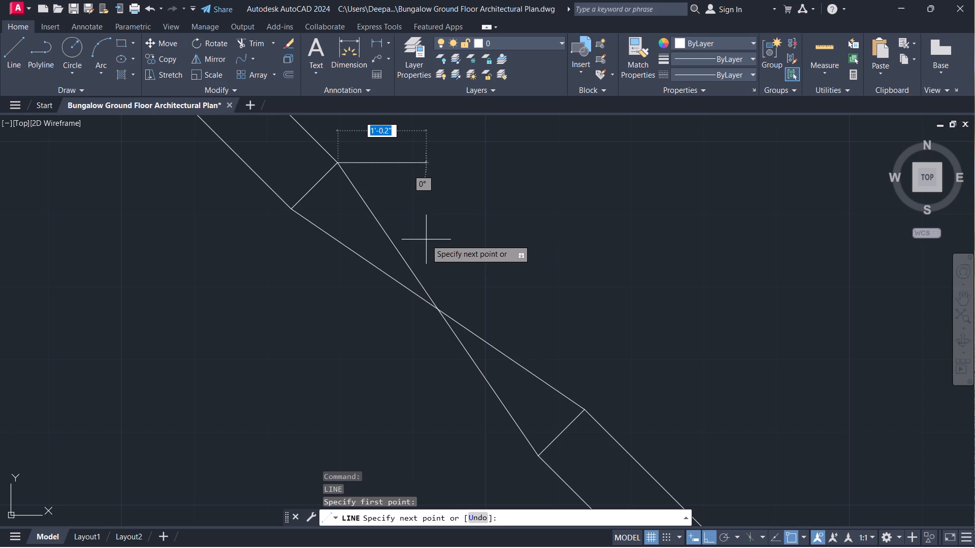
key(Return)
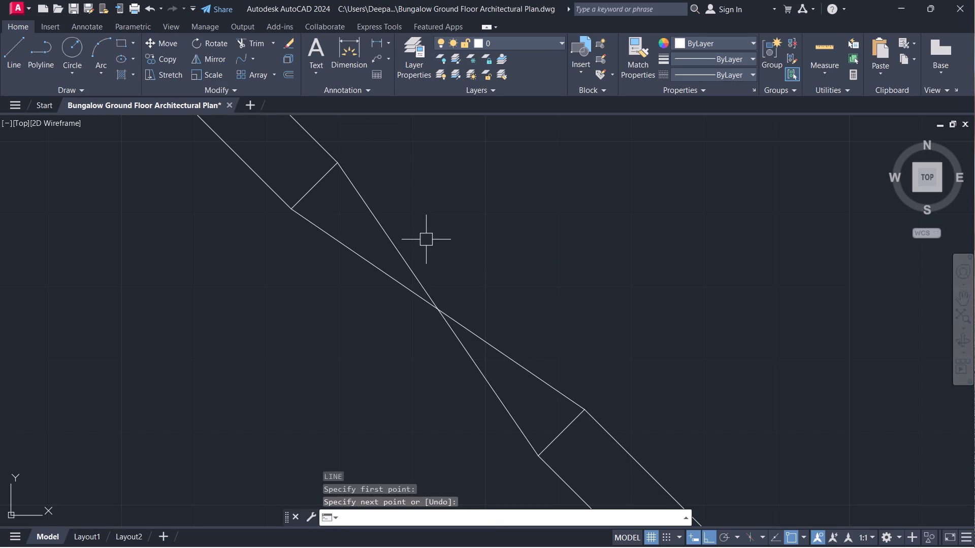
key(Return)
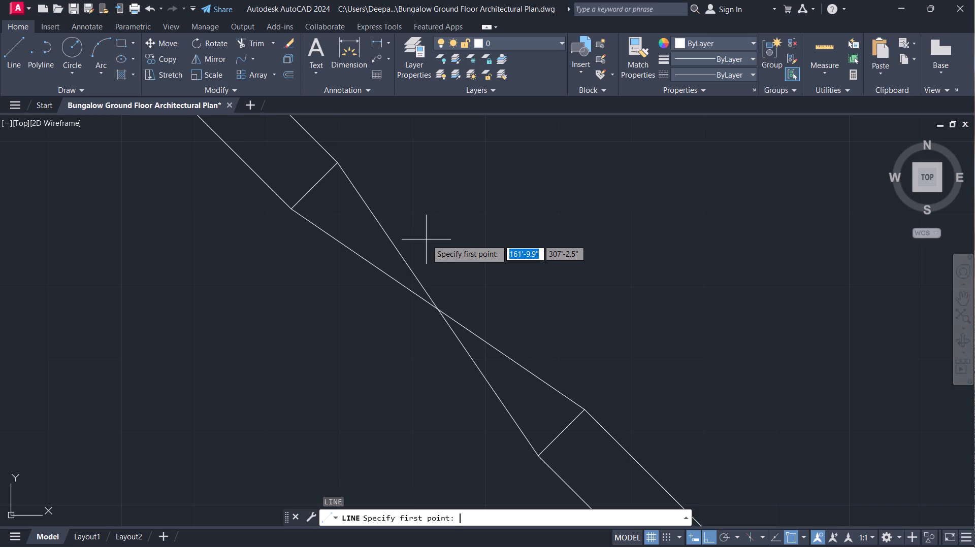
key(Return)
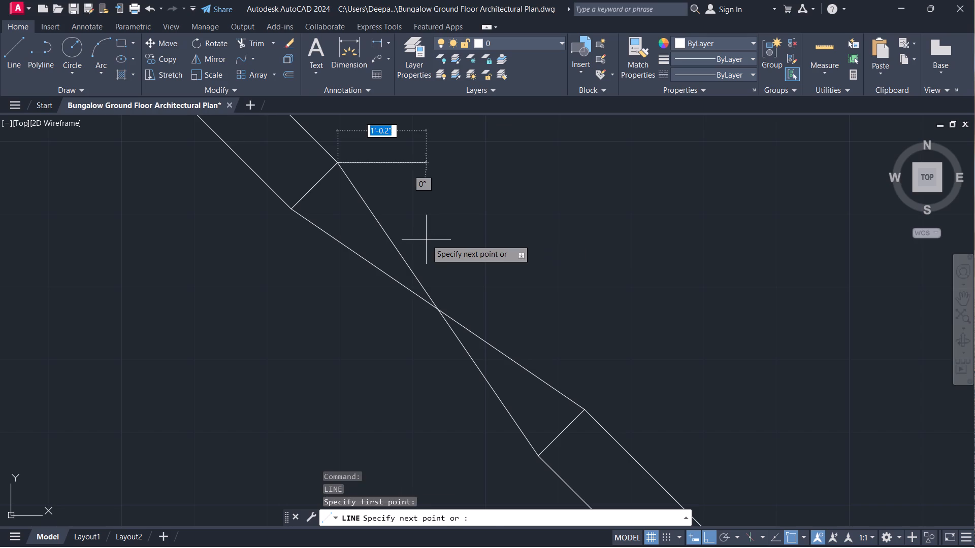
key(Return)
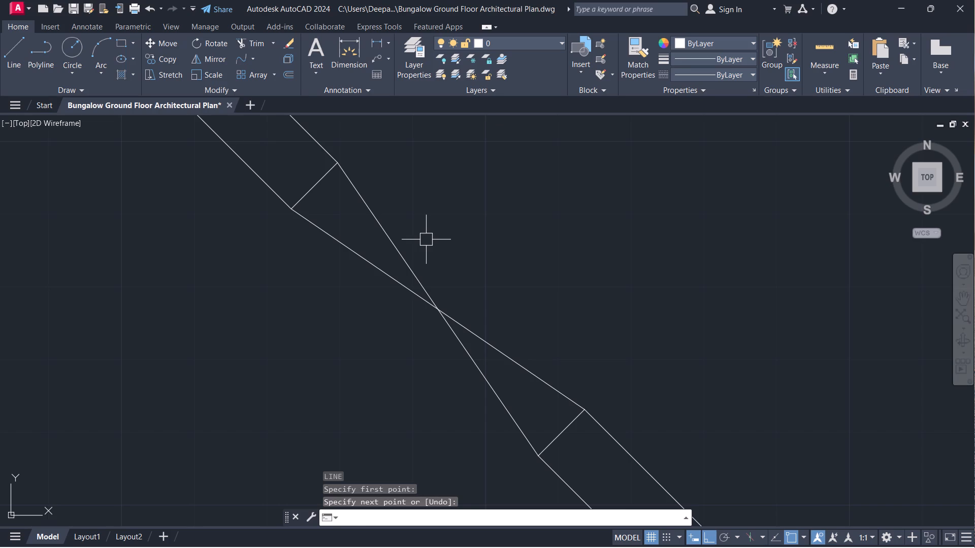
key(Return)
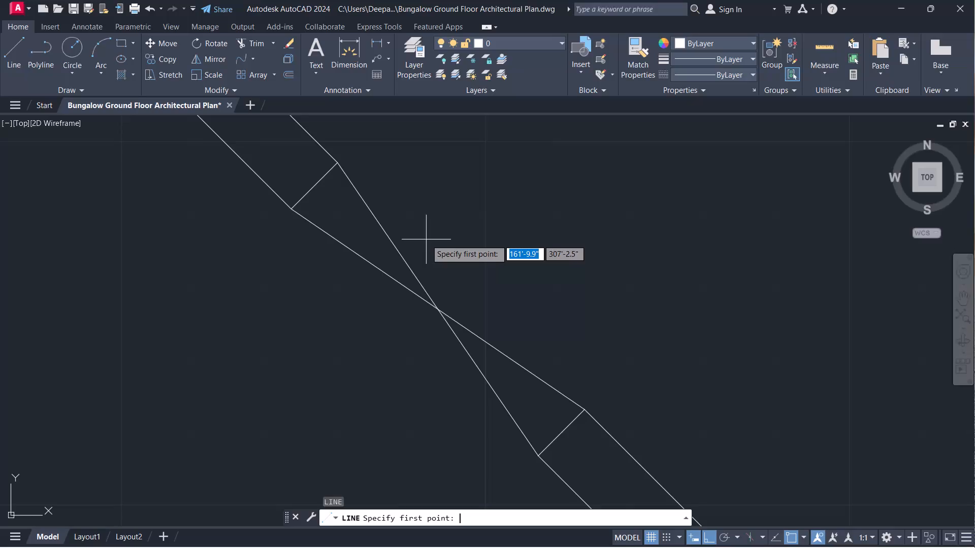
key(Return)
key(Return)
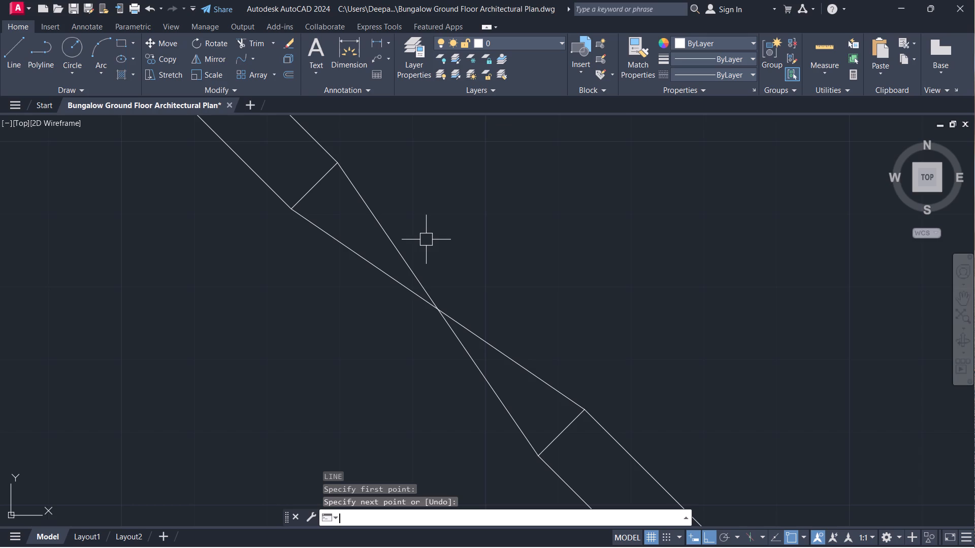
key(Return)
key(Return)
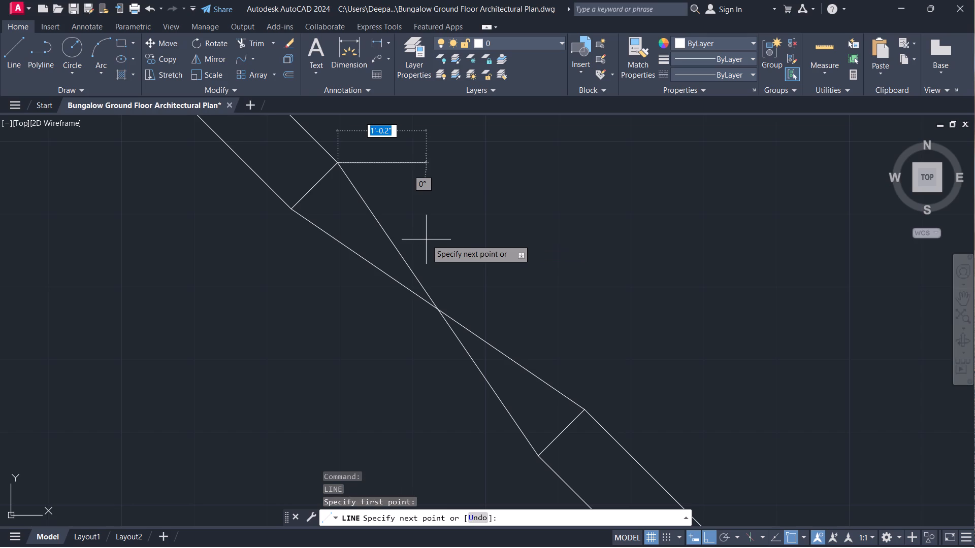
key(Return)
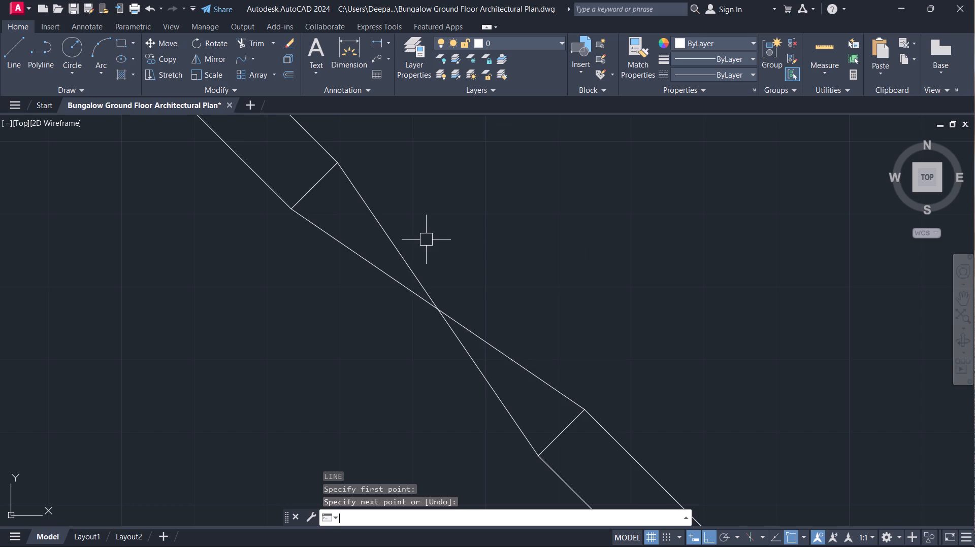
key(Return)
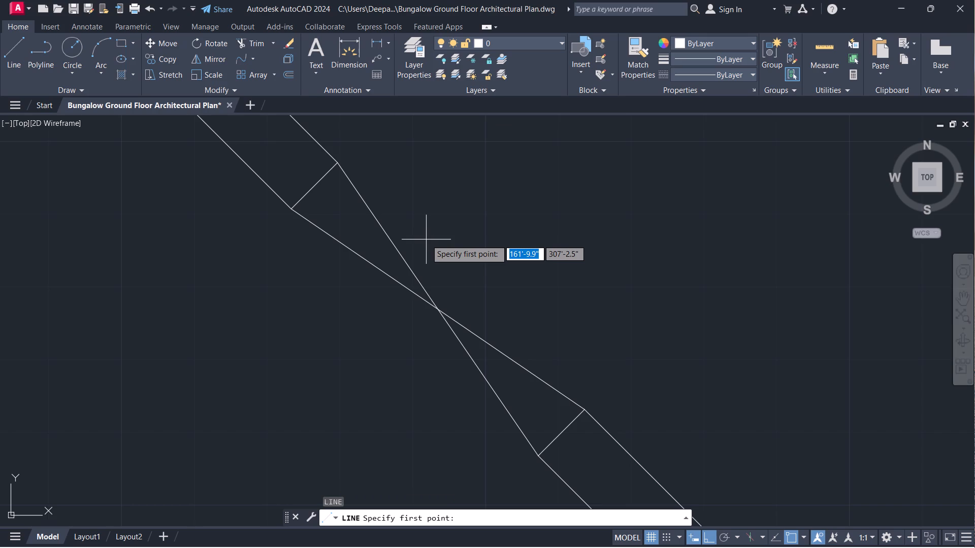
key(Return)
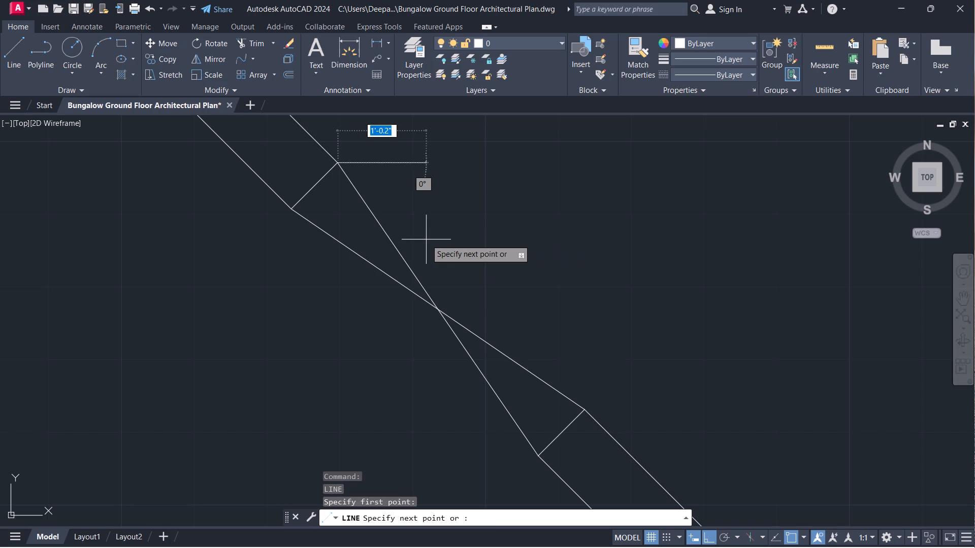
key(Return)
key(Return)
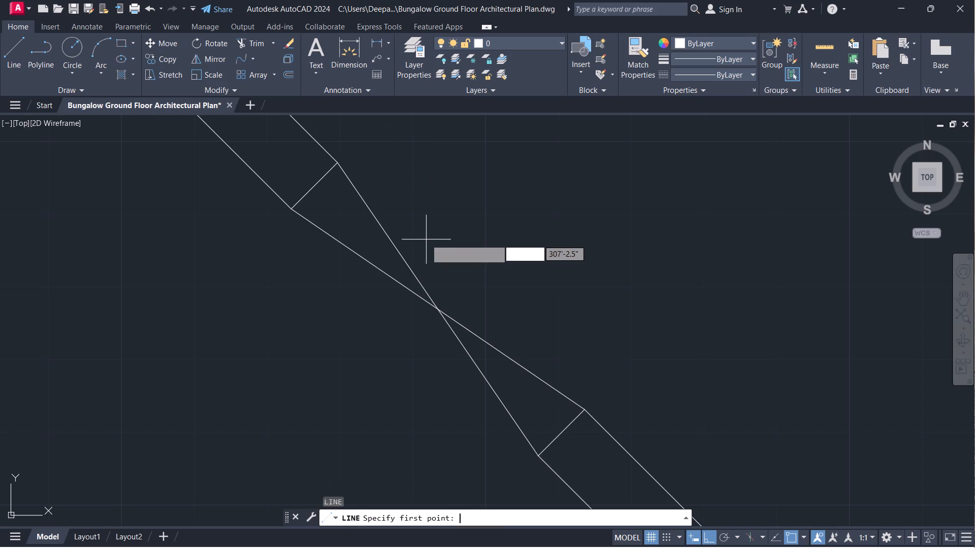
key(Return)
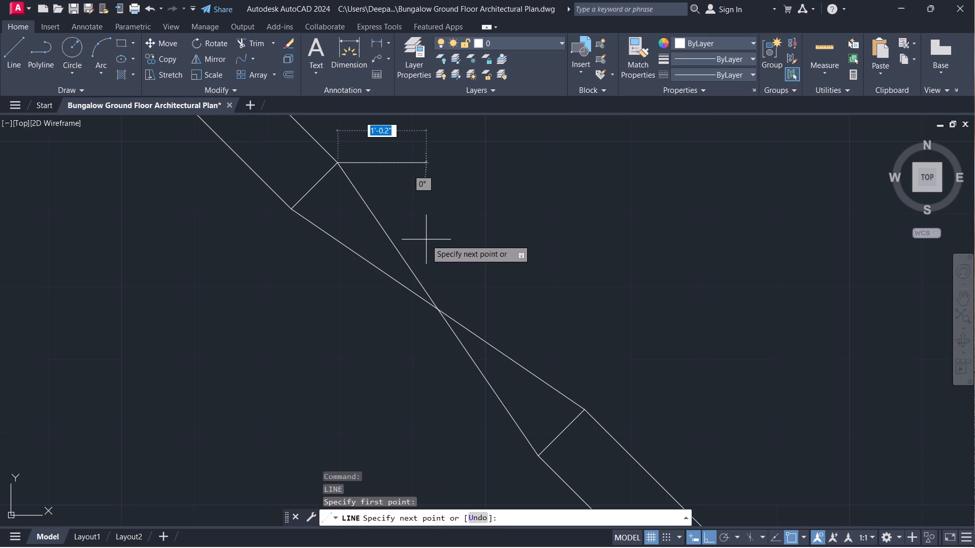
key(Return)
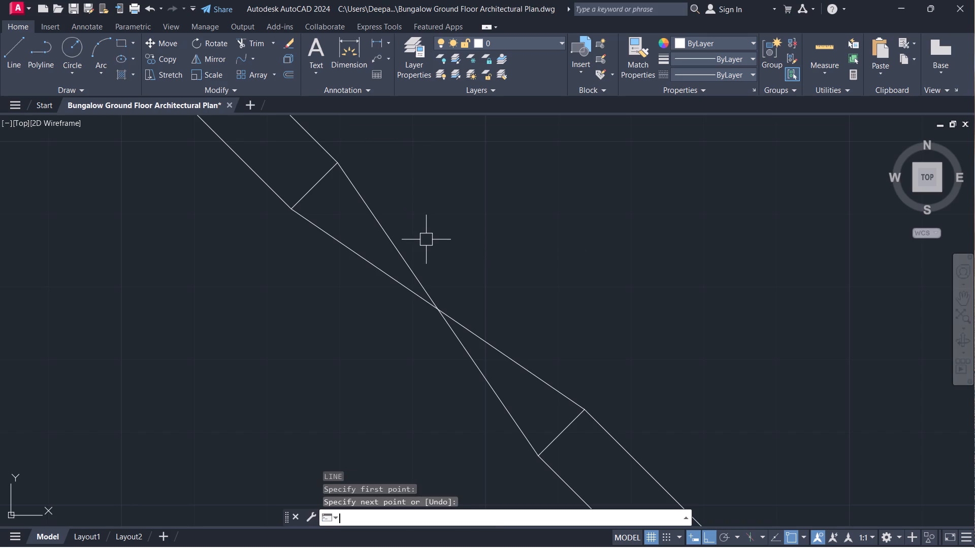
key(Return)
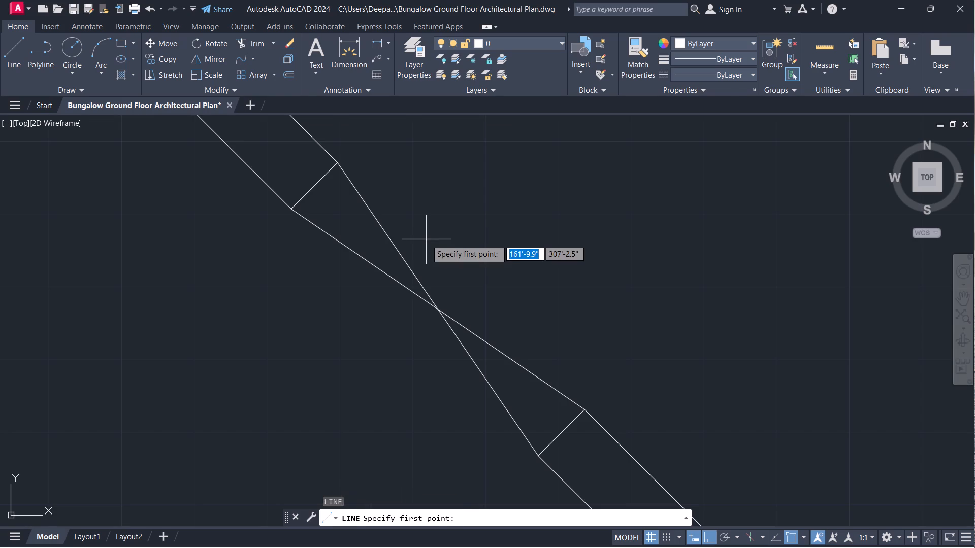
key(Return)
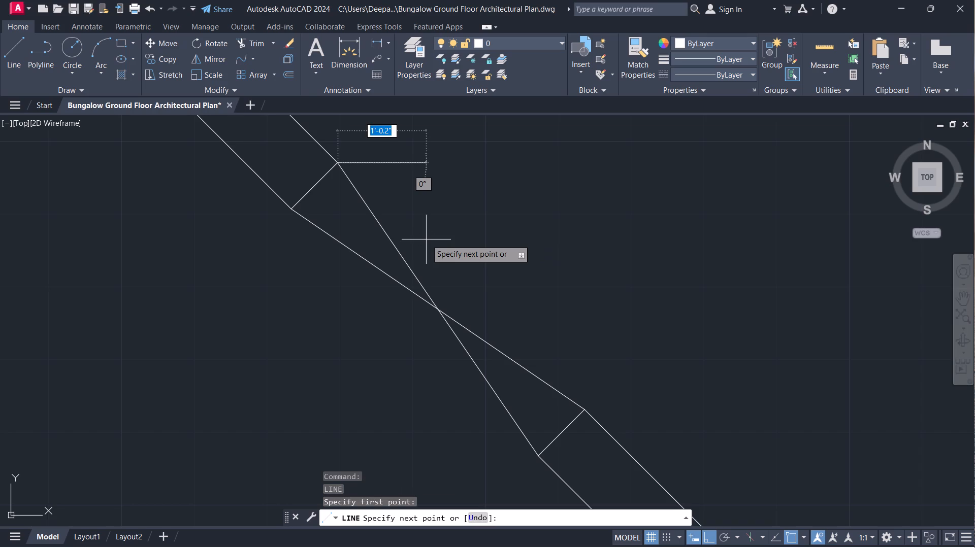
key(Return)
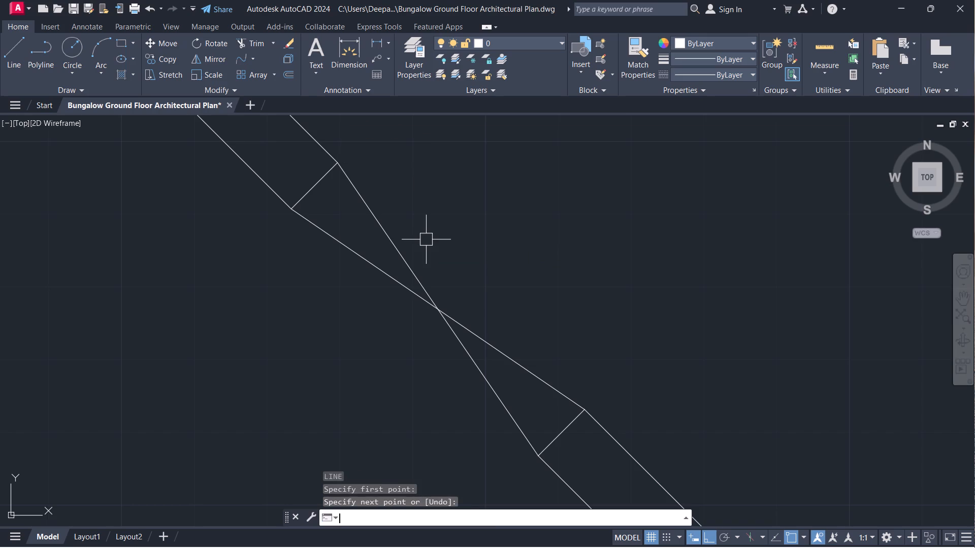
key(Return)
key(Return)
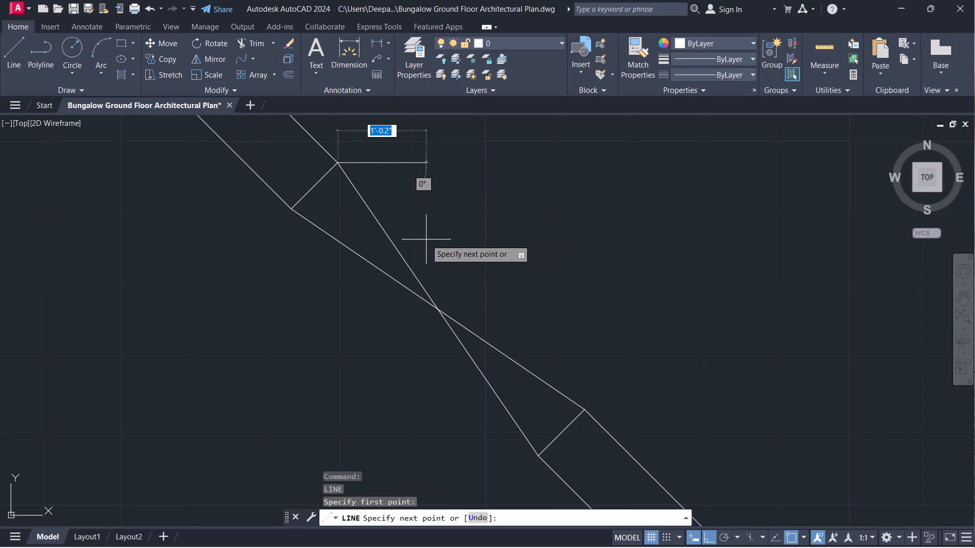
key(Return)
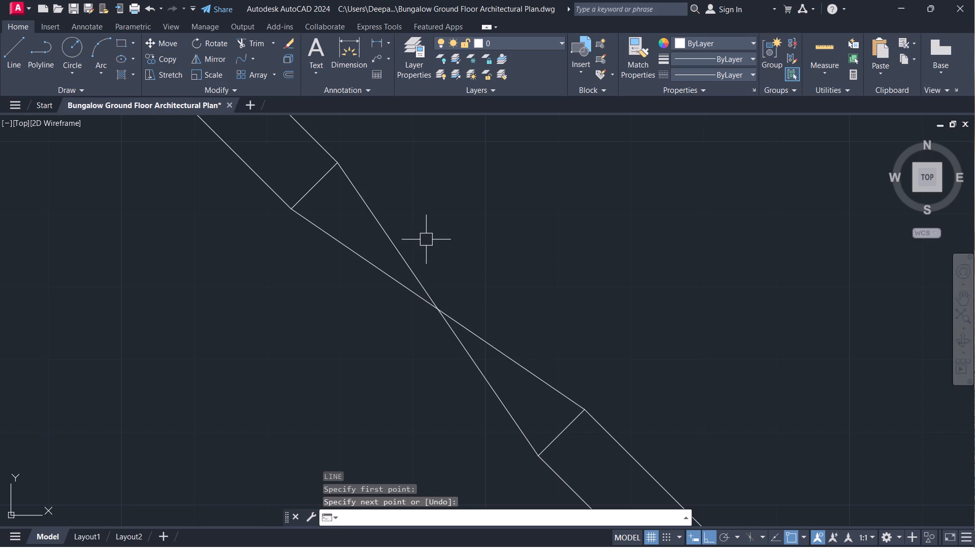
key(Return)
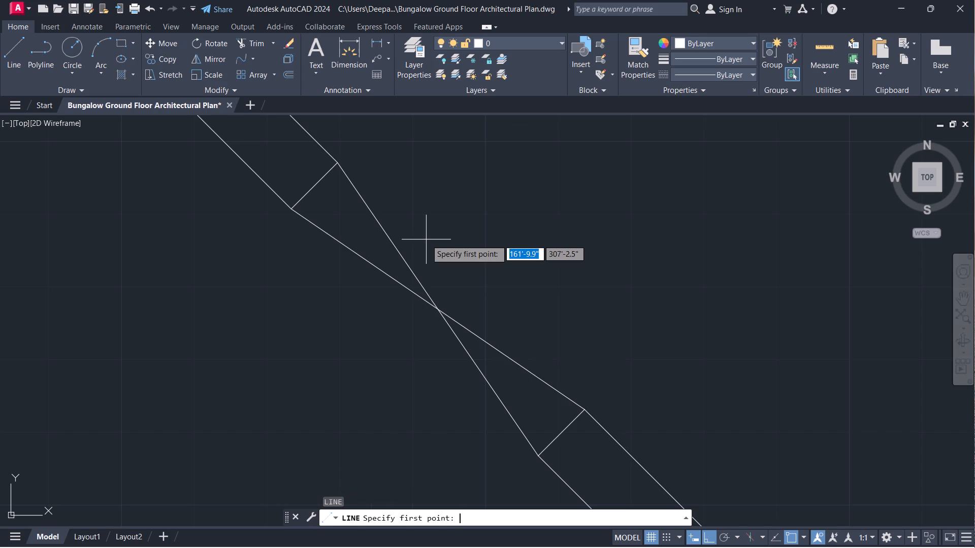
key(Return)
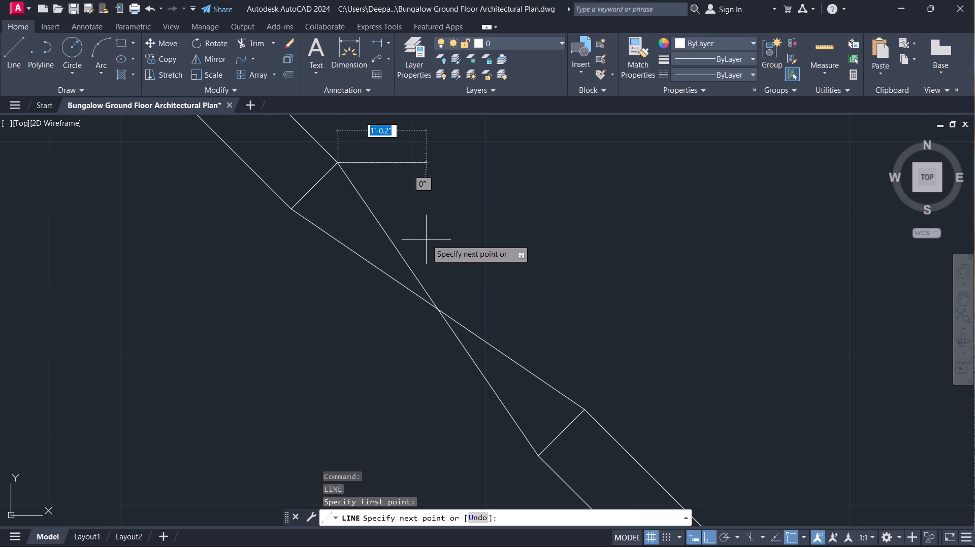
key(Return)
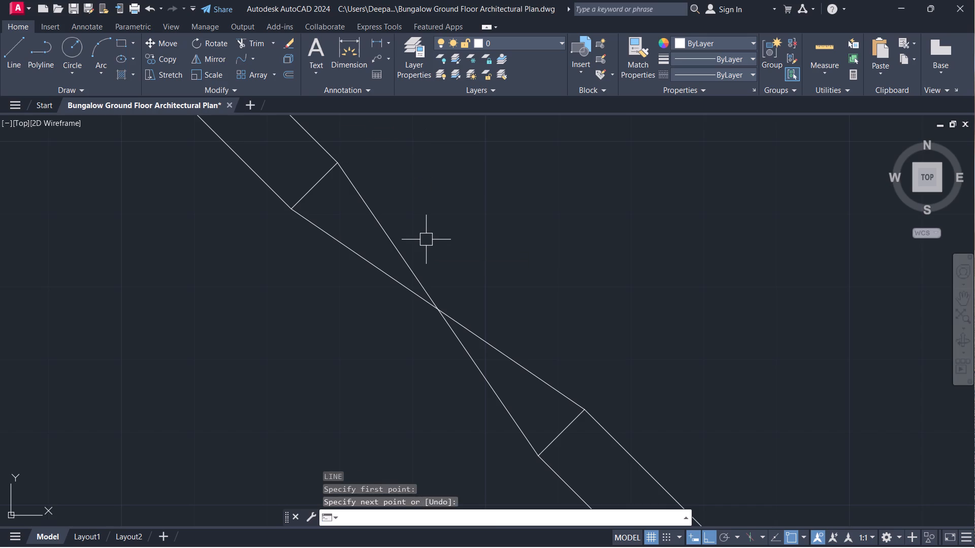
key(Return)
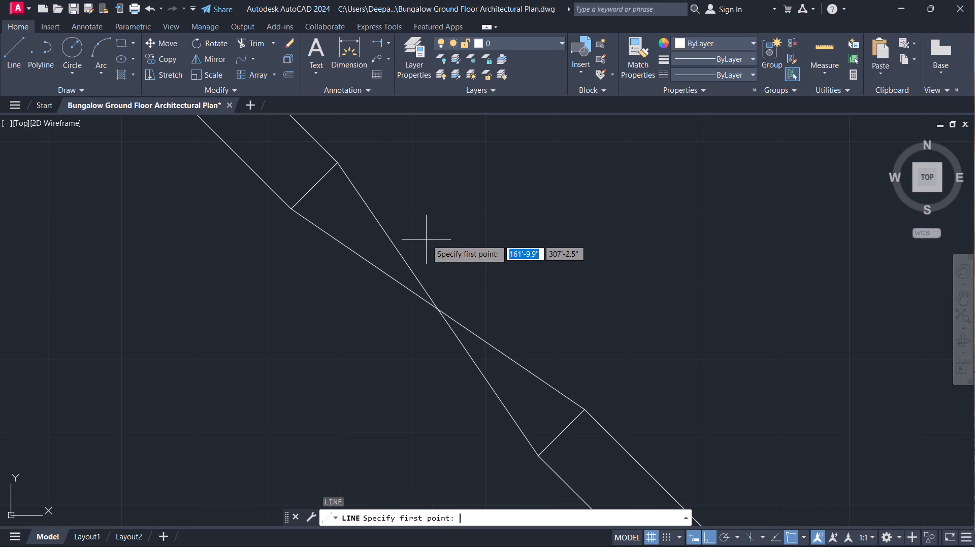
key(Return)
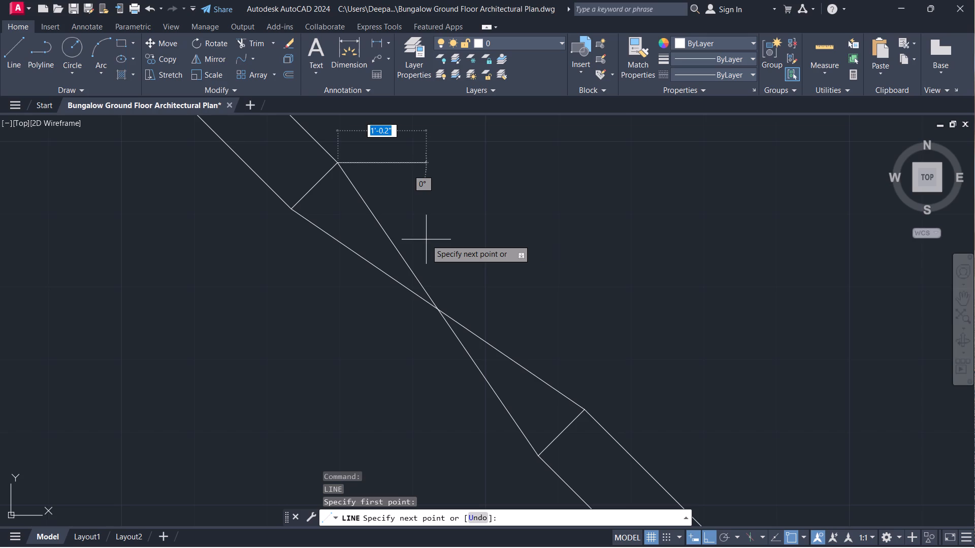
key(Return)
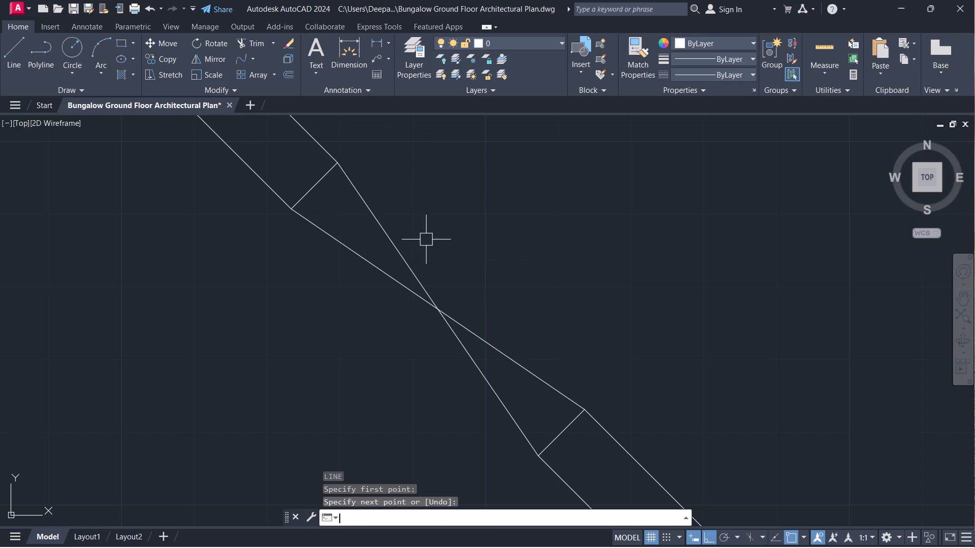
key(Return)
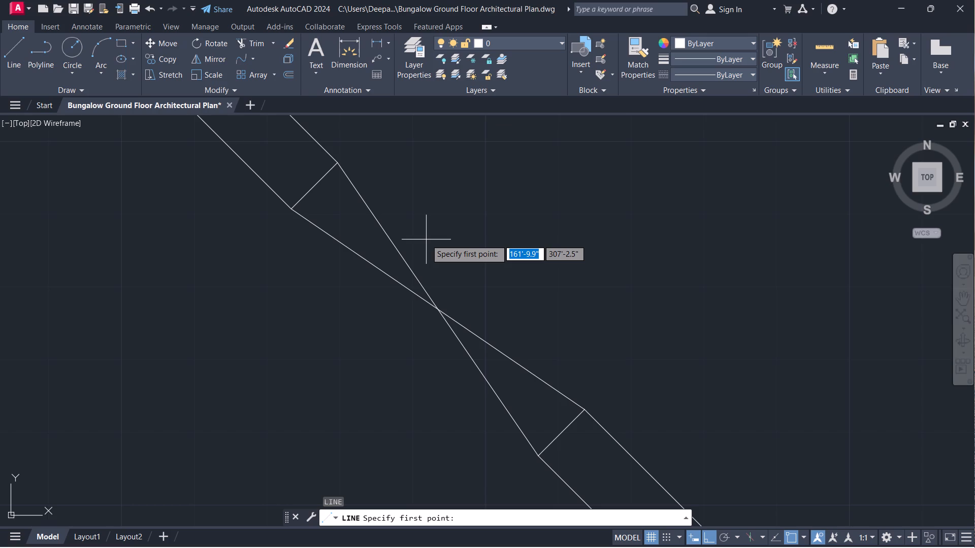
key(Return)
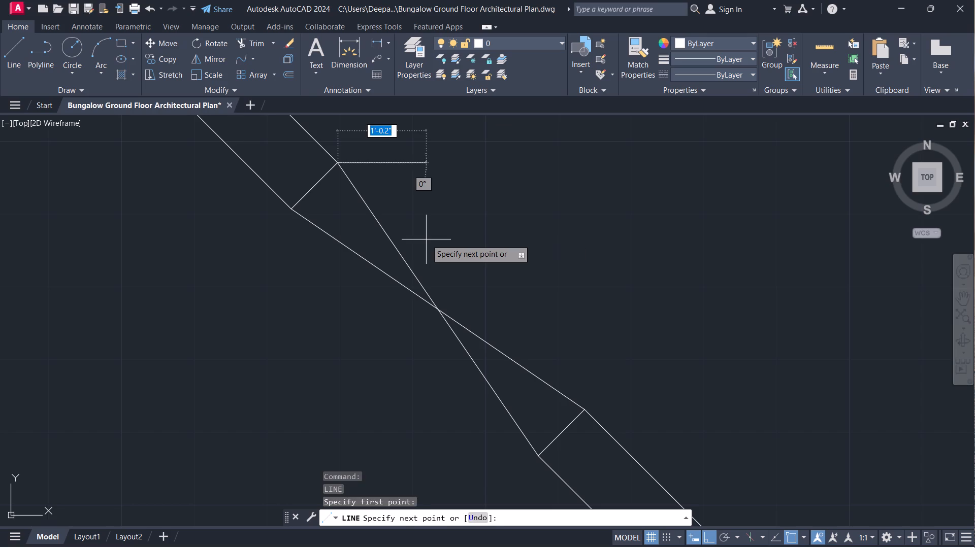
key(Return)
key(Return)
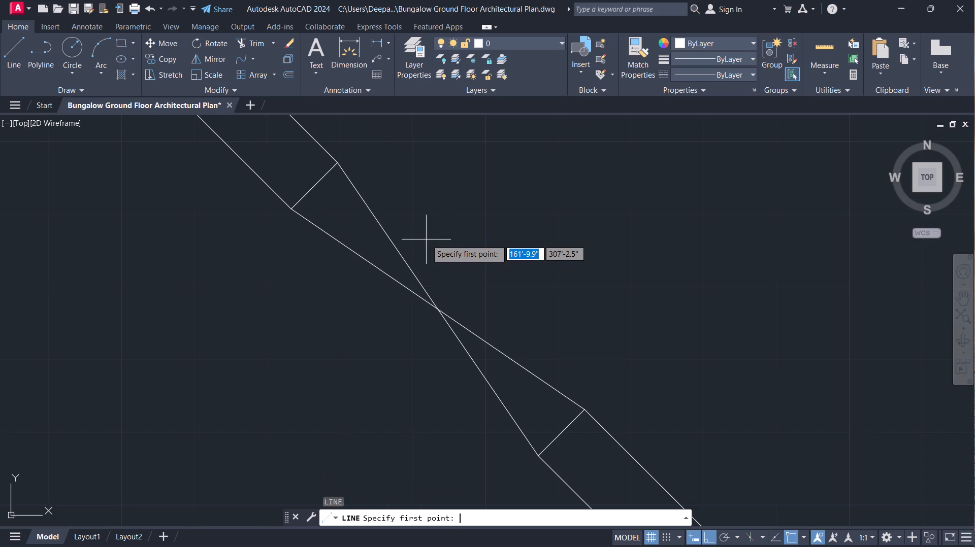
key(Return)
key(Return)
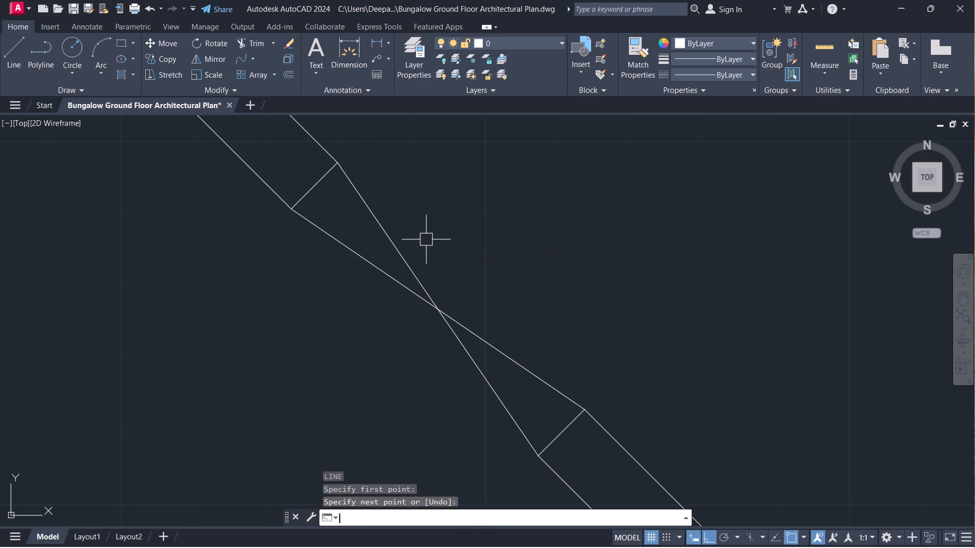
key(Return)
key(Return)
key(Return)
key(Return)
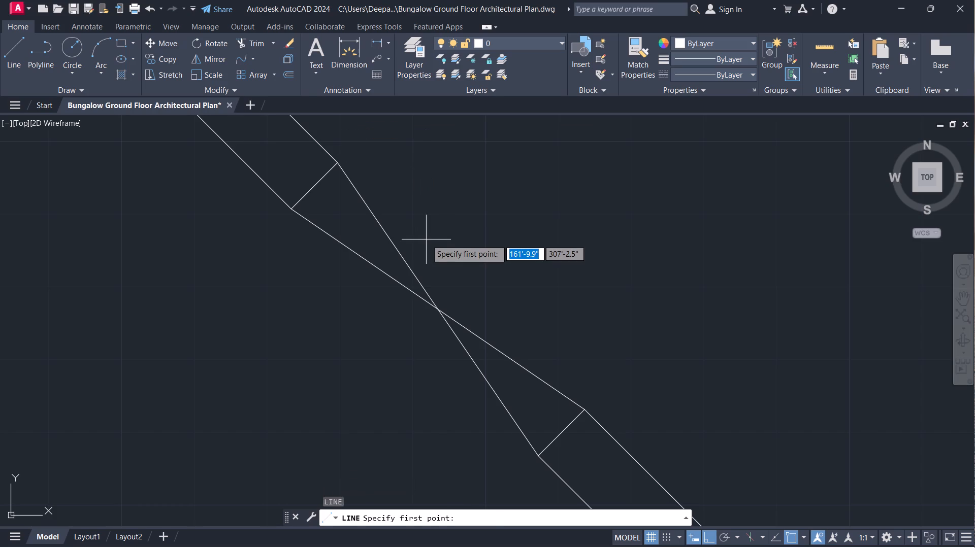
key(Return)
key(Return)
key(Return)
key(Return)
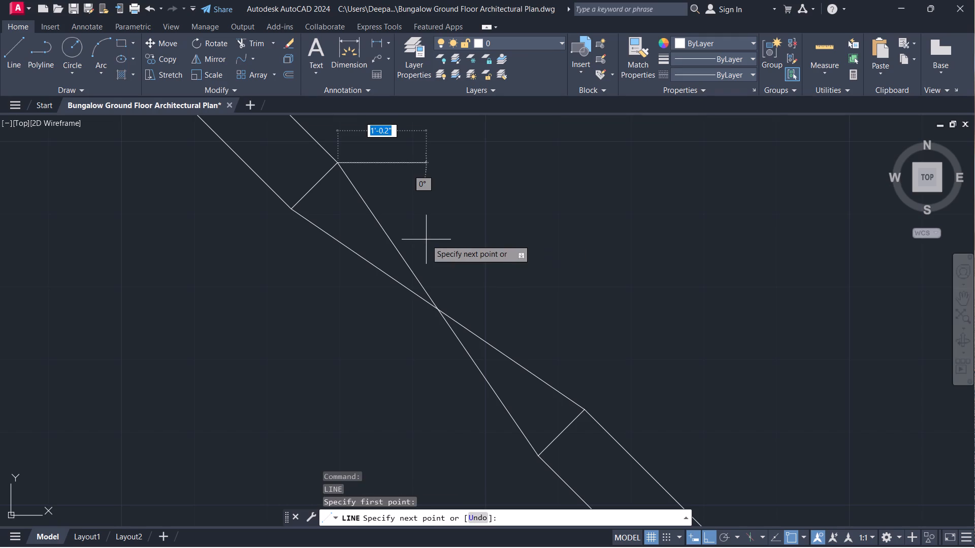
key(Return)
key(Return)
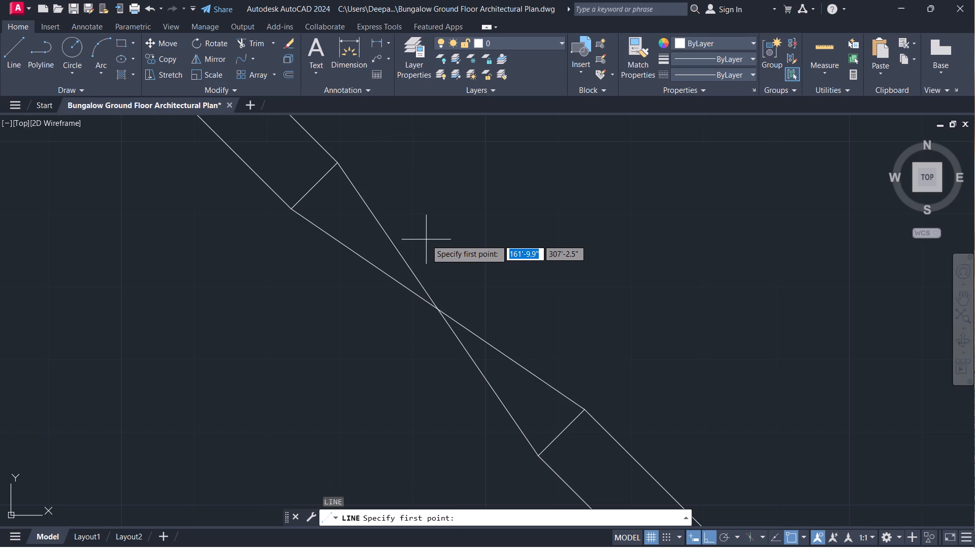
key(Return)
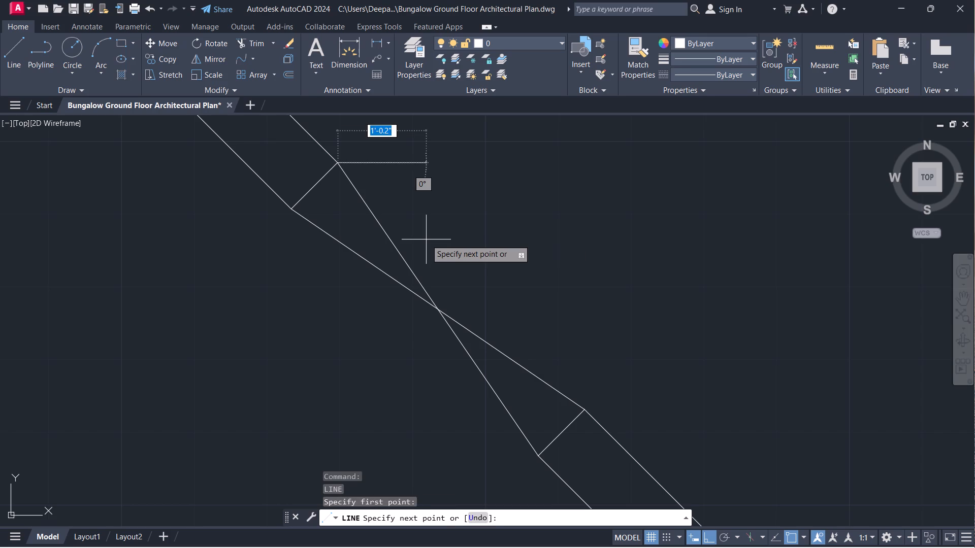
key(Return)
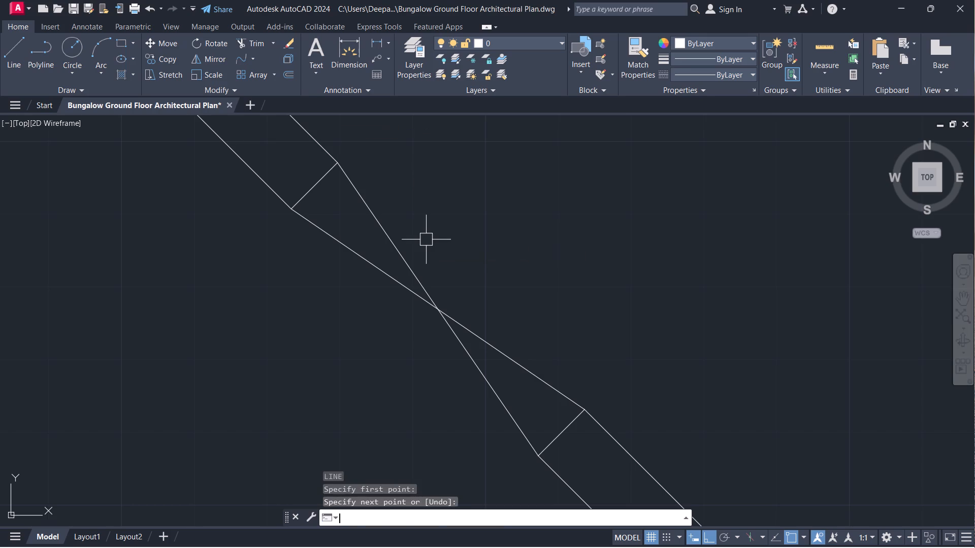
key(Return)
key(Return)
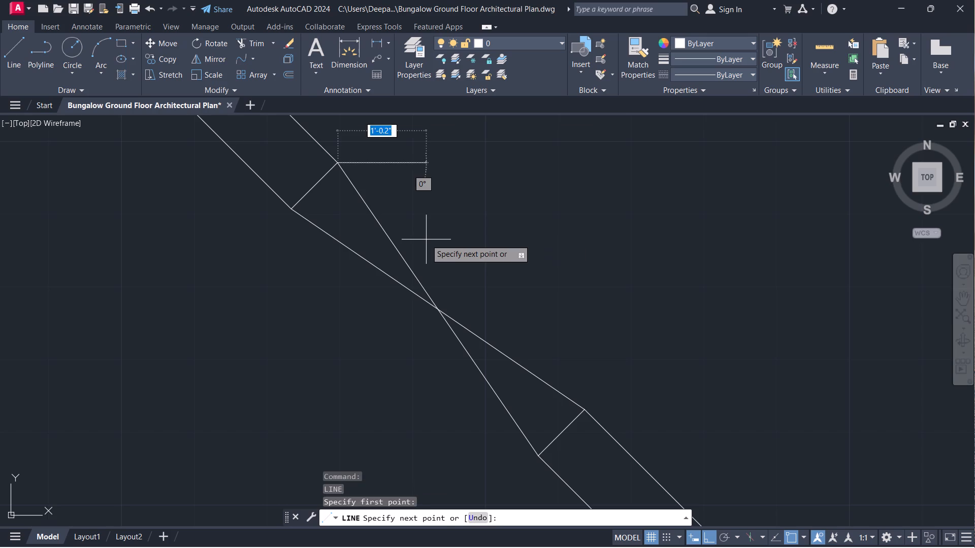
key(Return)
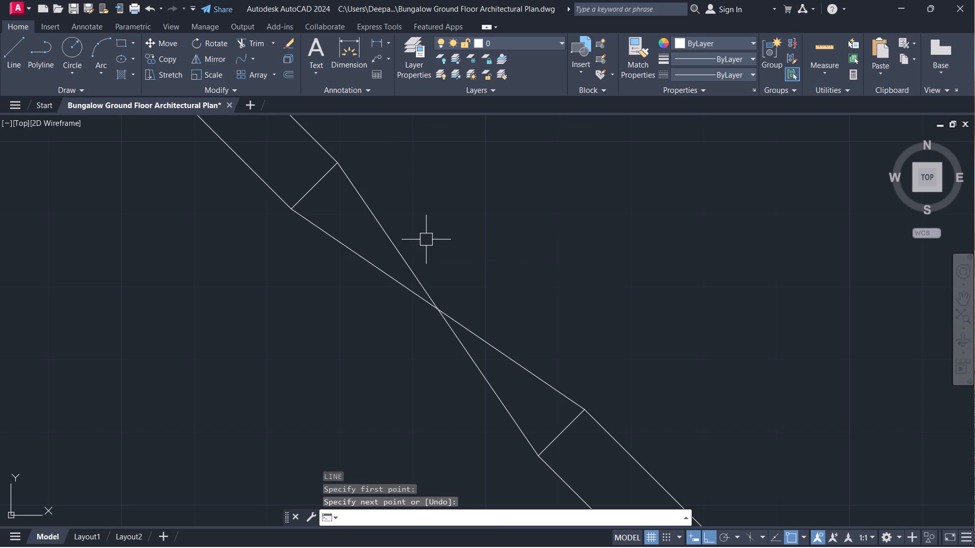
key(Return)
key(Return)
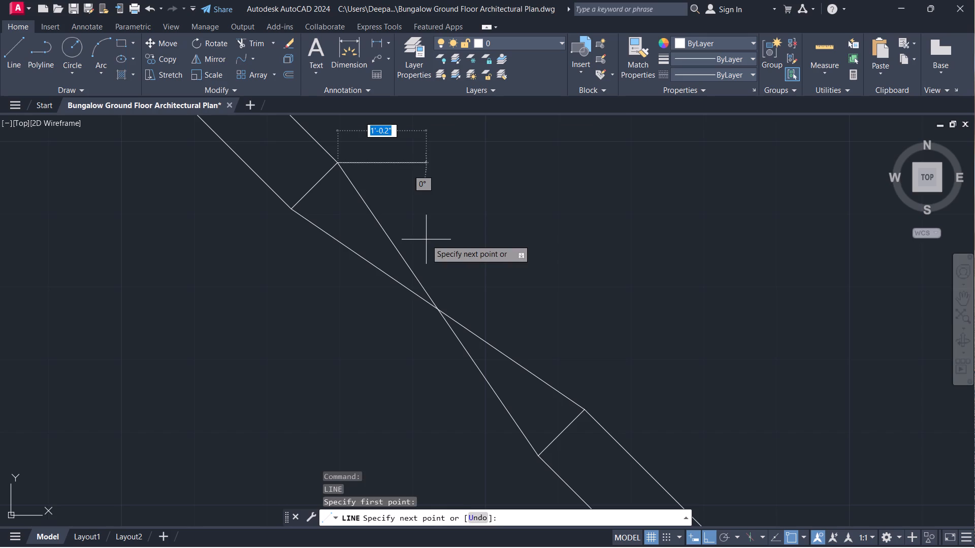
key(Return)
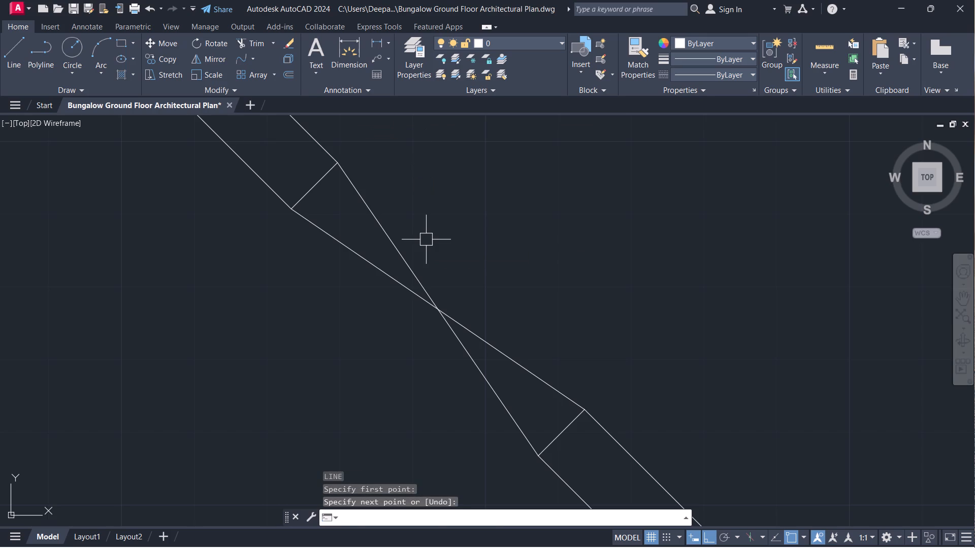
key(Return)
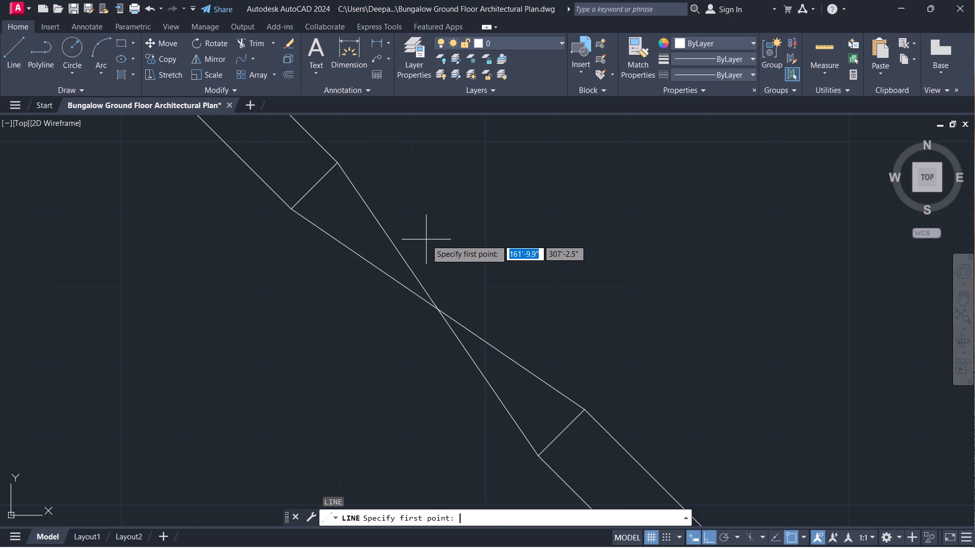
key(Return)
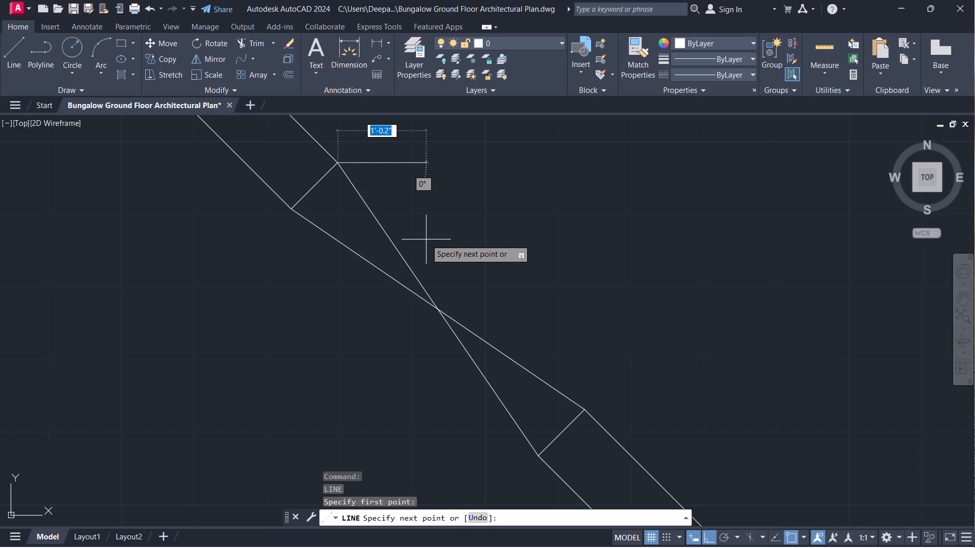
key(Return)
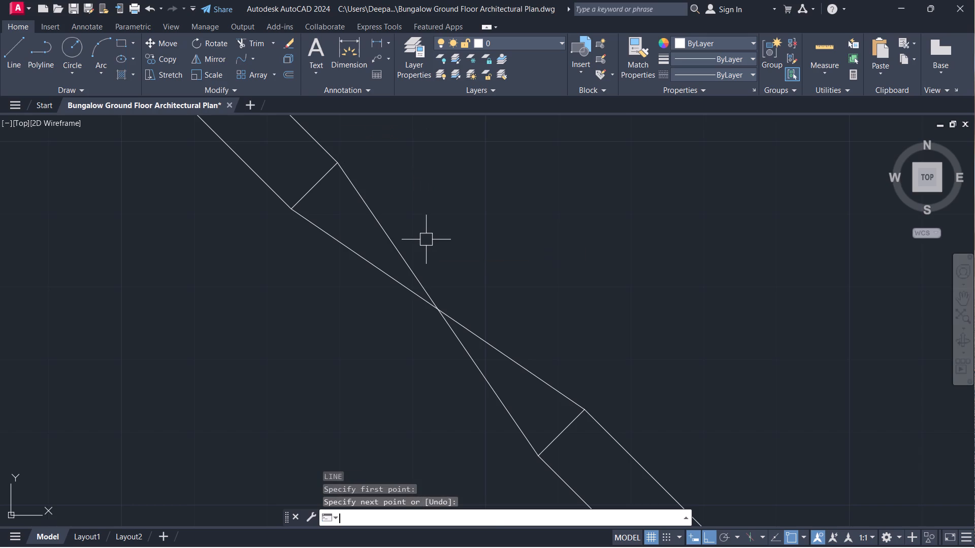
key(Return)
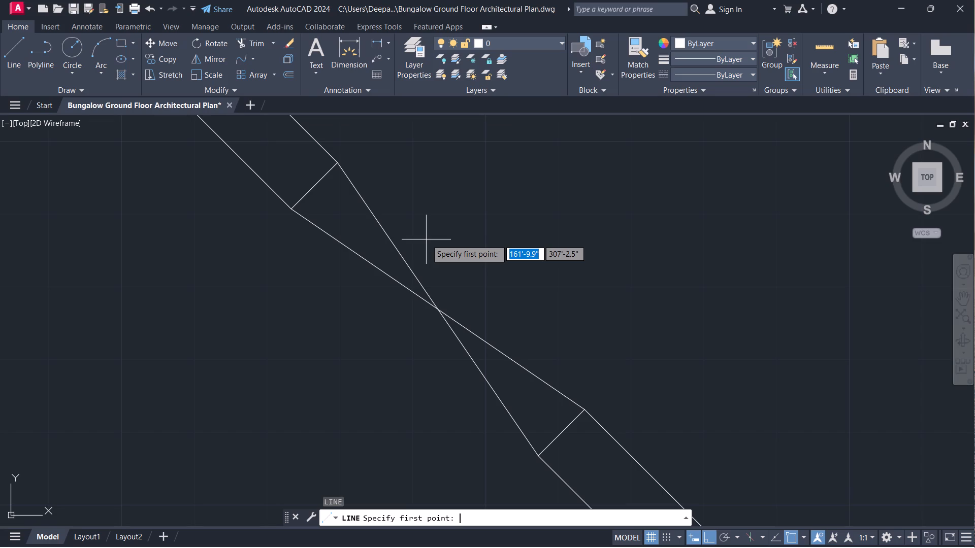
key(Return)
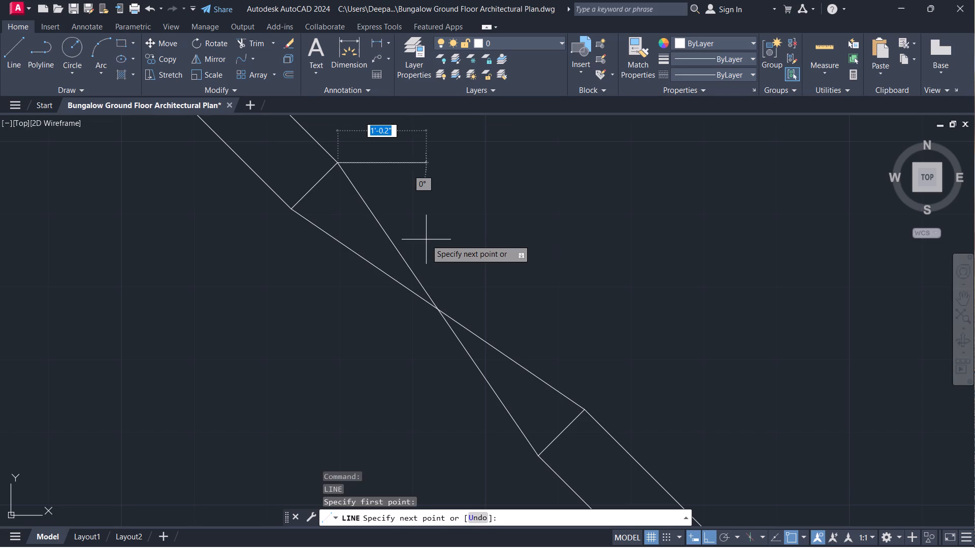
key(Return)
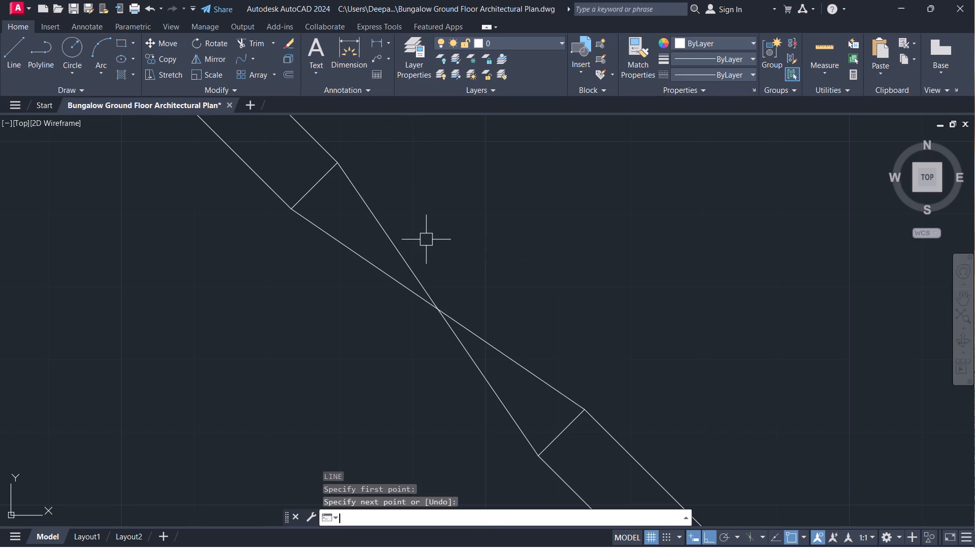
Draw a horizontal line 3'-9.6" long, running east from the top corner of the crossed opening in the diagonal wall.
key(Return)
key(Return)
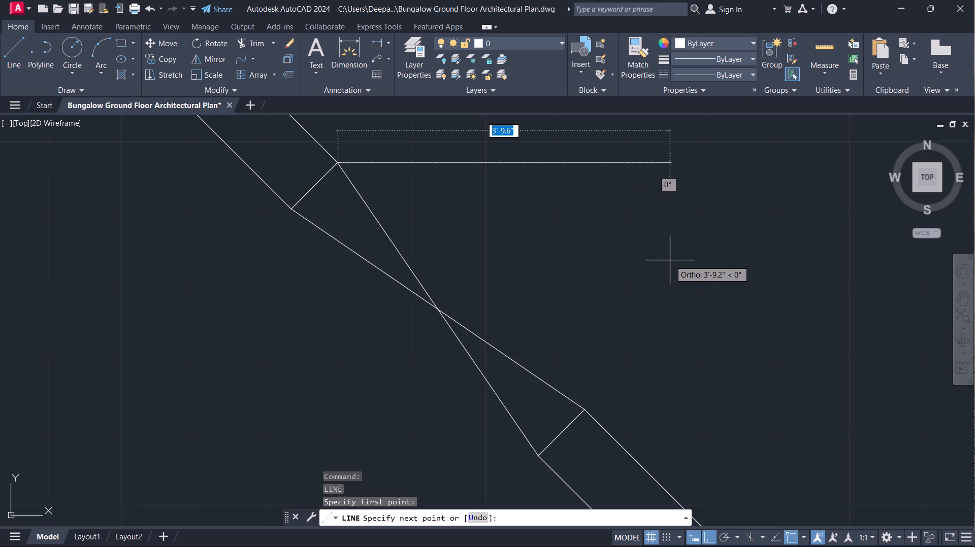
key(Right)
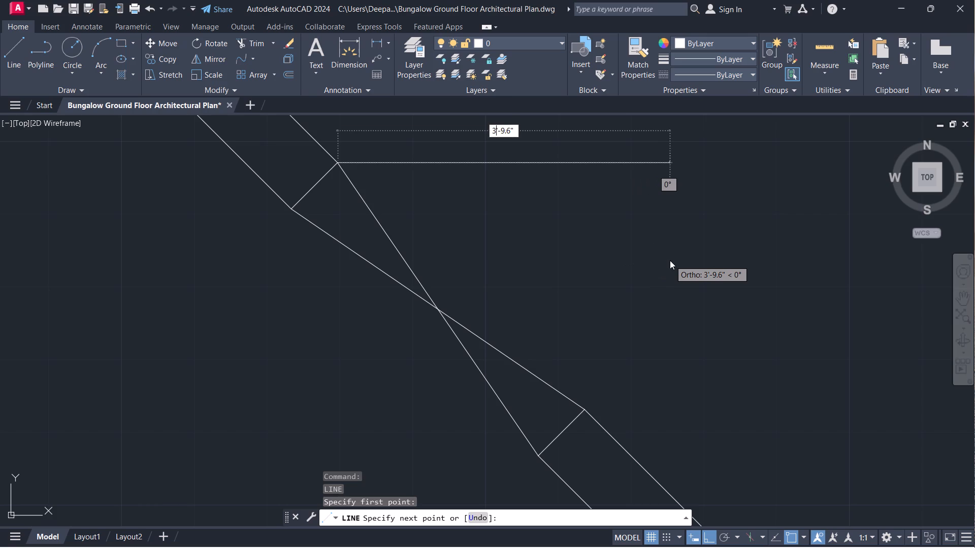
key(Return)
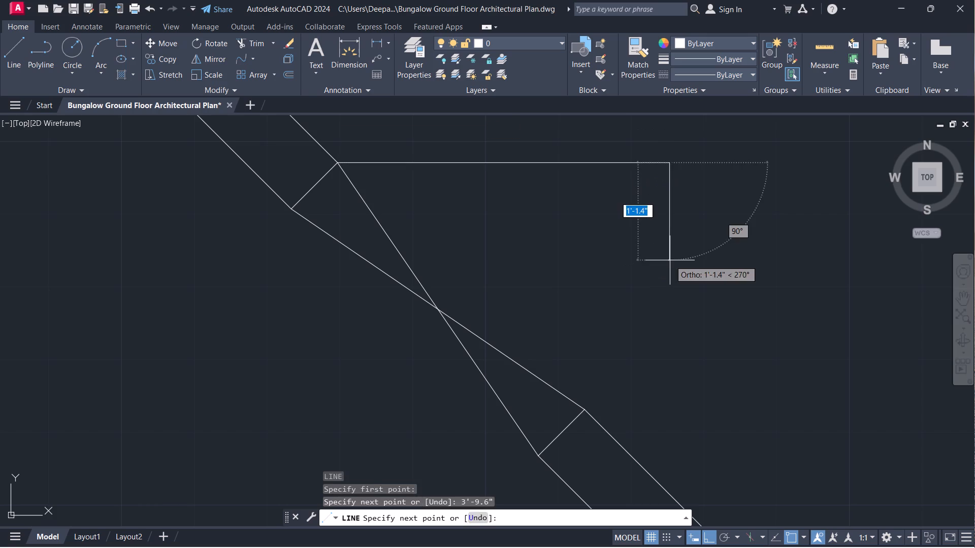
key(Return)
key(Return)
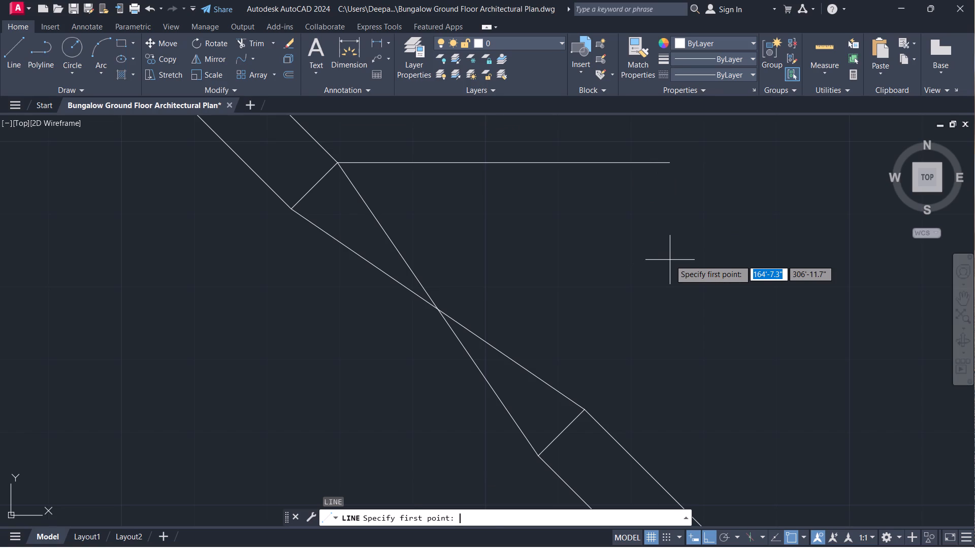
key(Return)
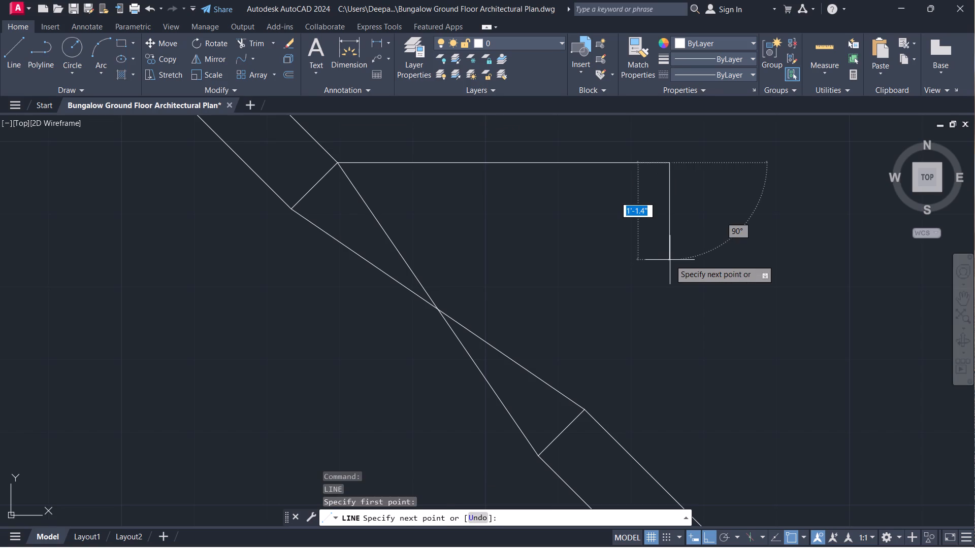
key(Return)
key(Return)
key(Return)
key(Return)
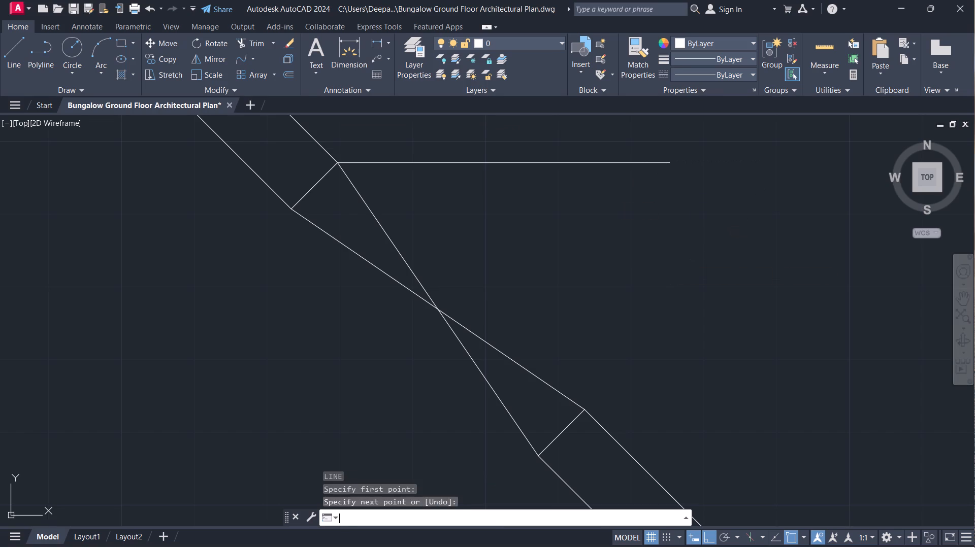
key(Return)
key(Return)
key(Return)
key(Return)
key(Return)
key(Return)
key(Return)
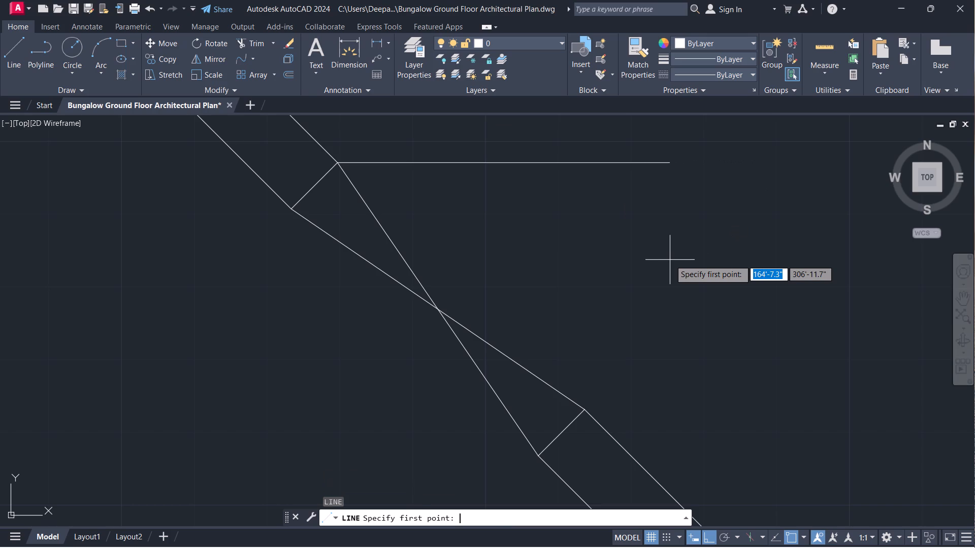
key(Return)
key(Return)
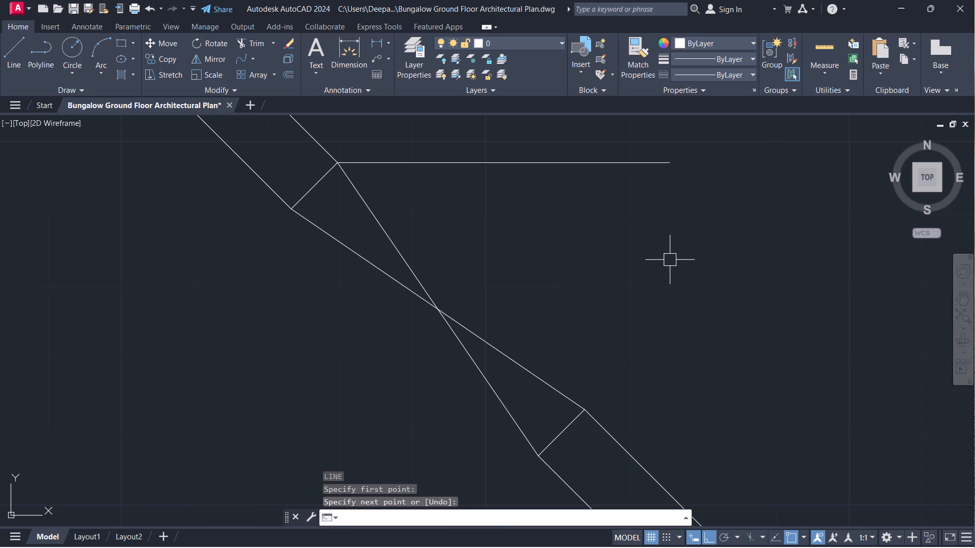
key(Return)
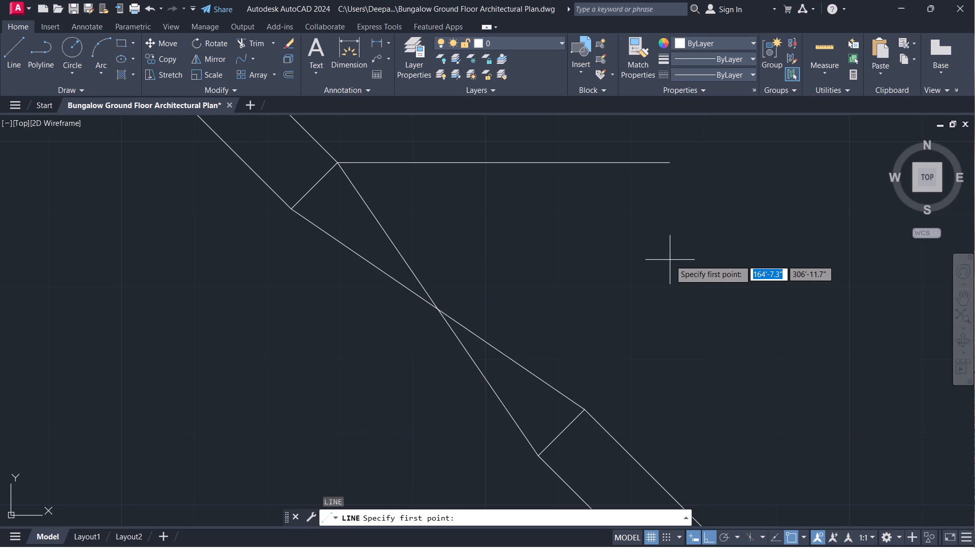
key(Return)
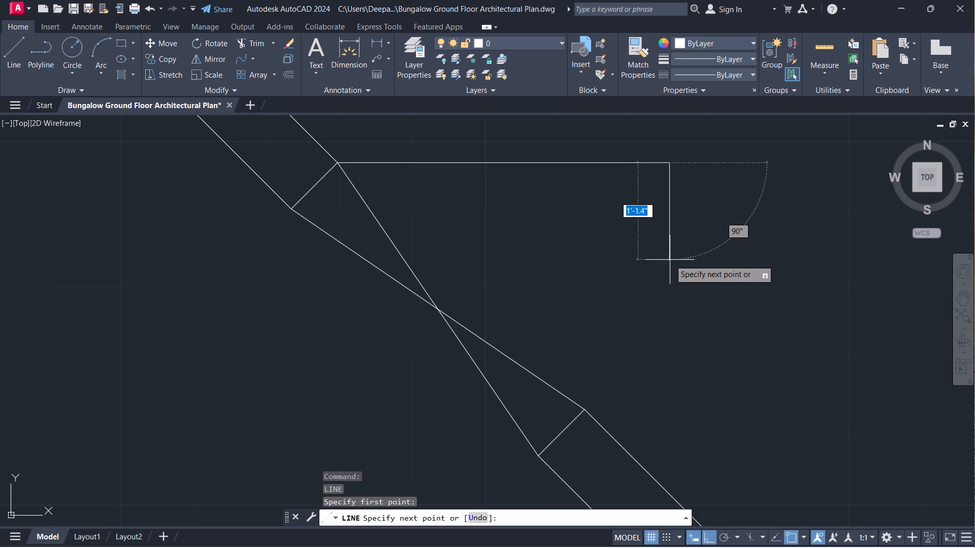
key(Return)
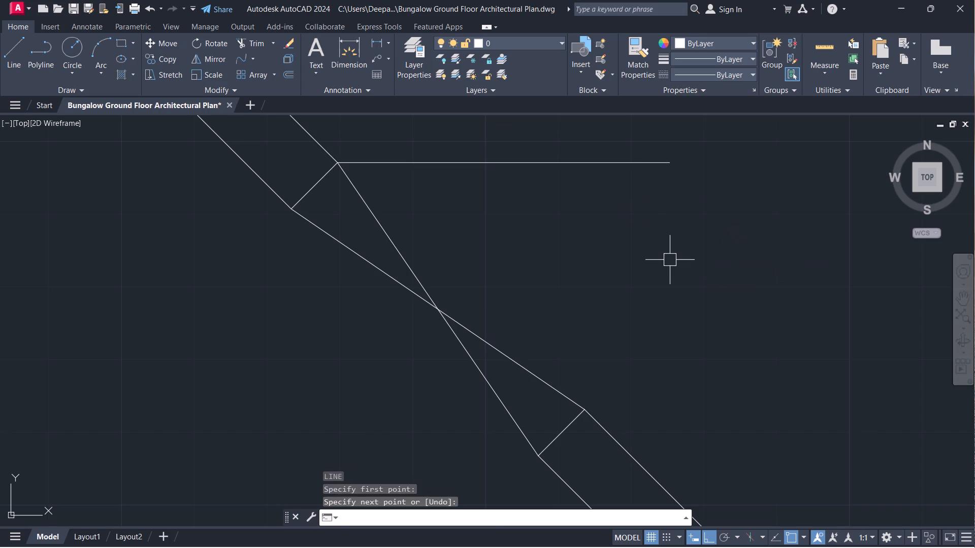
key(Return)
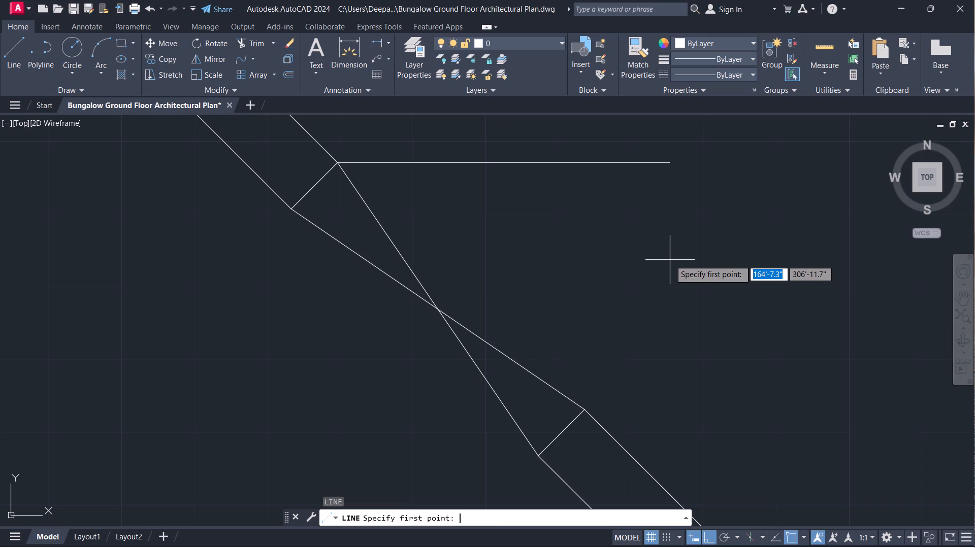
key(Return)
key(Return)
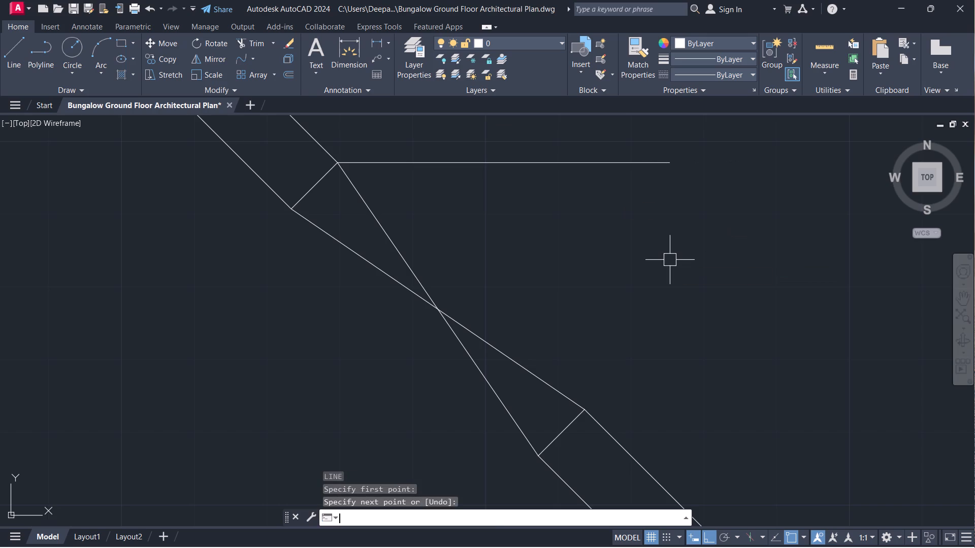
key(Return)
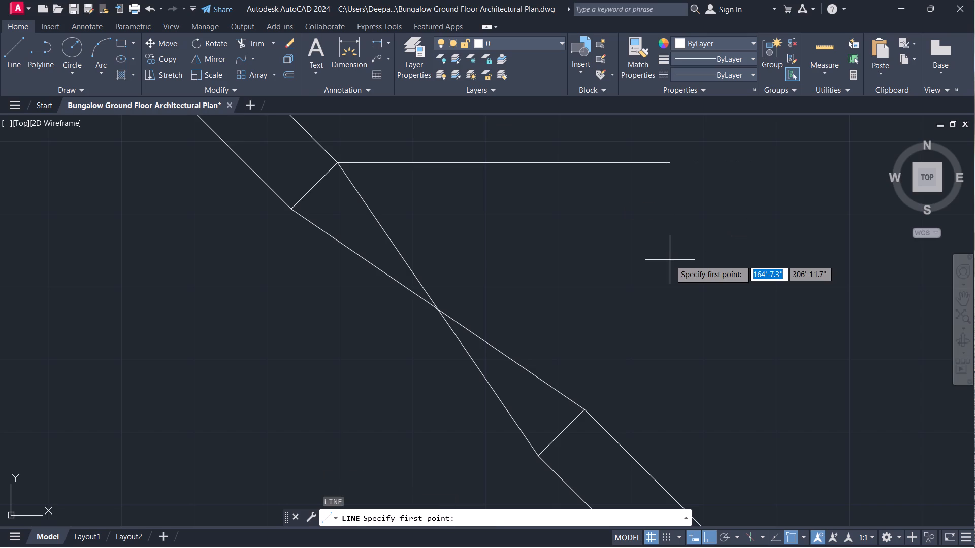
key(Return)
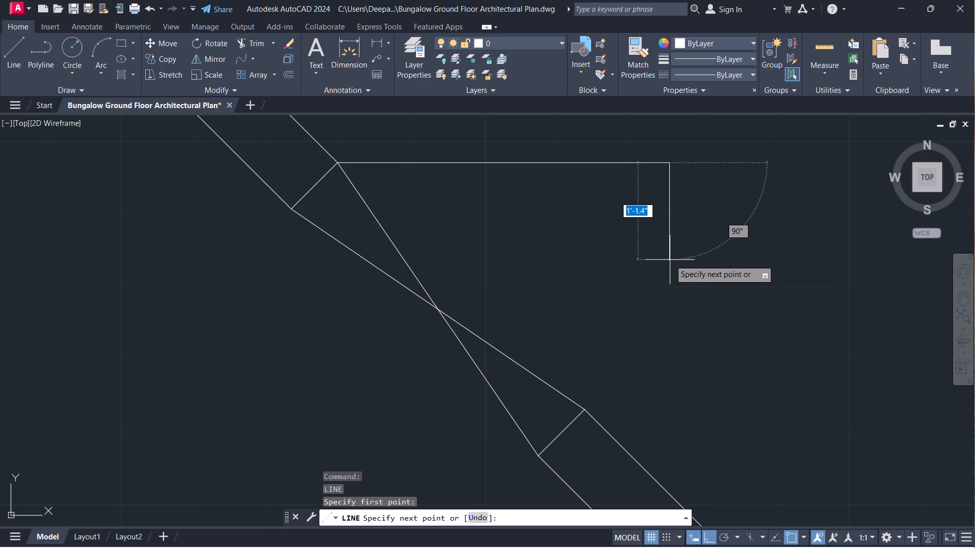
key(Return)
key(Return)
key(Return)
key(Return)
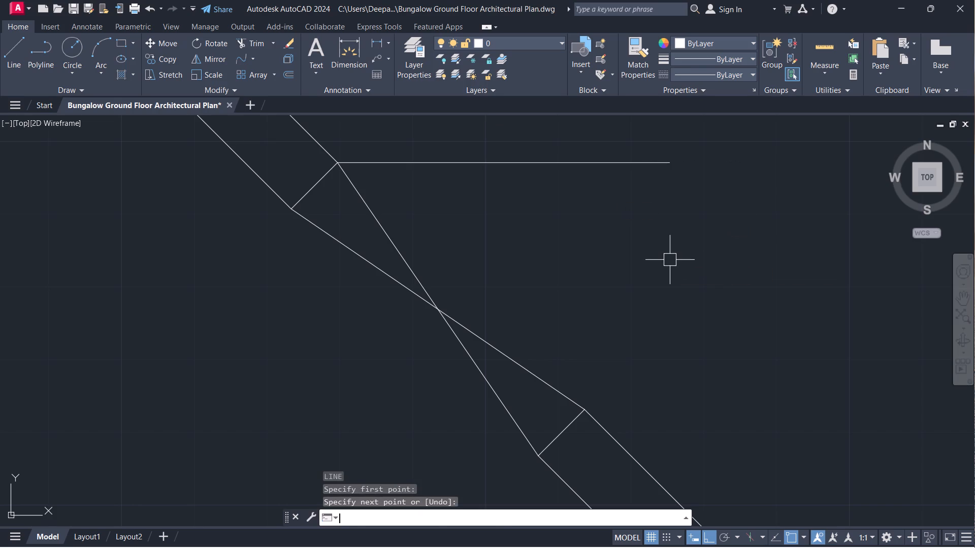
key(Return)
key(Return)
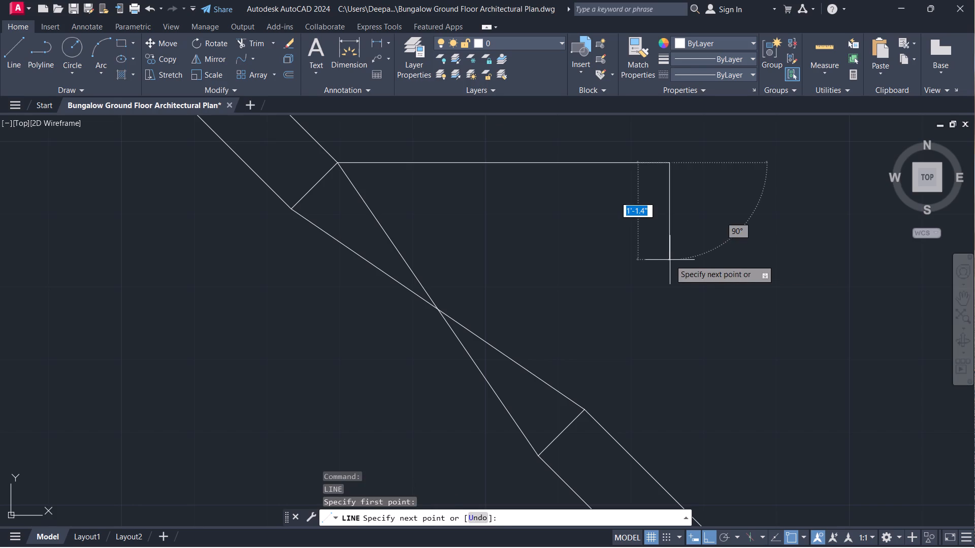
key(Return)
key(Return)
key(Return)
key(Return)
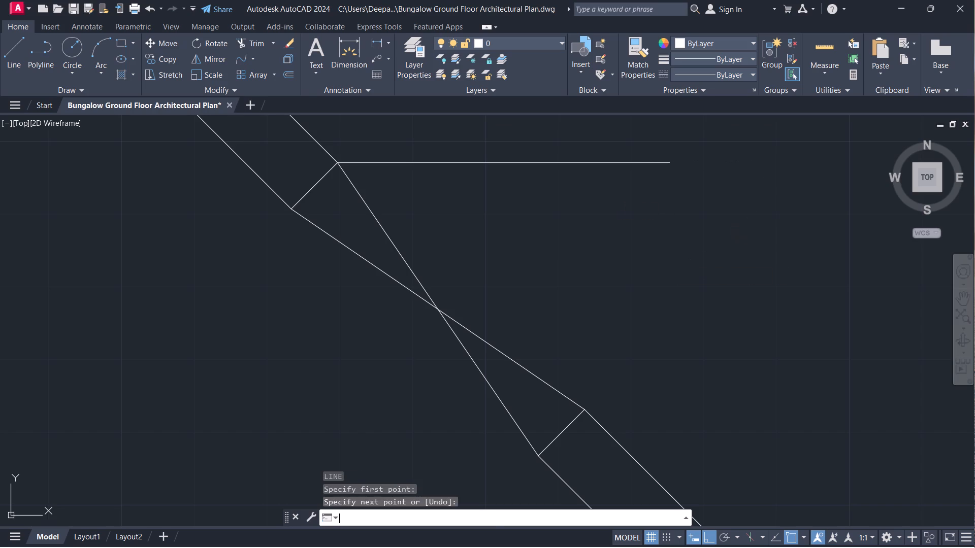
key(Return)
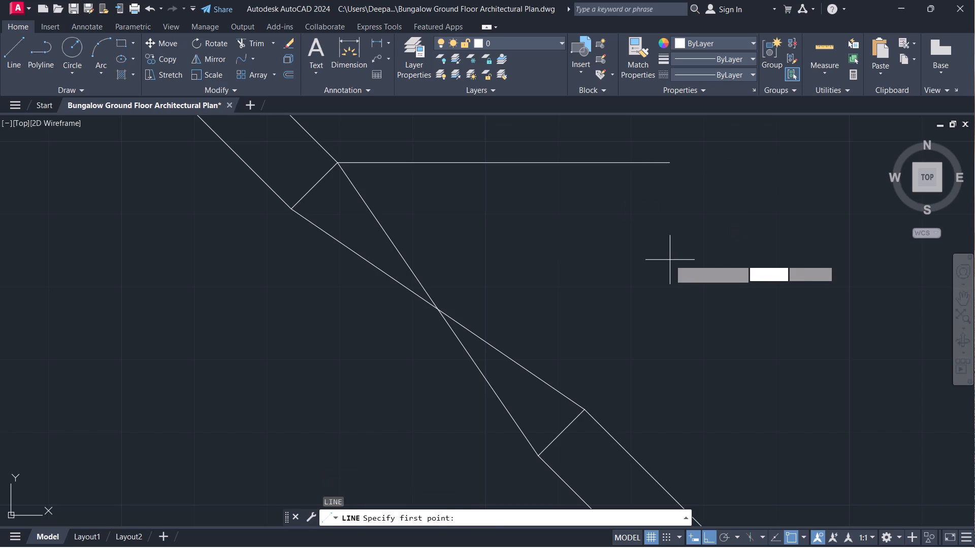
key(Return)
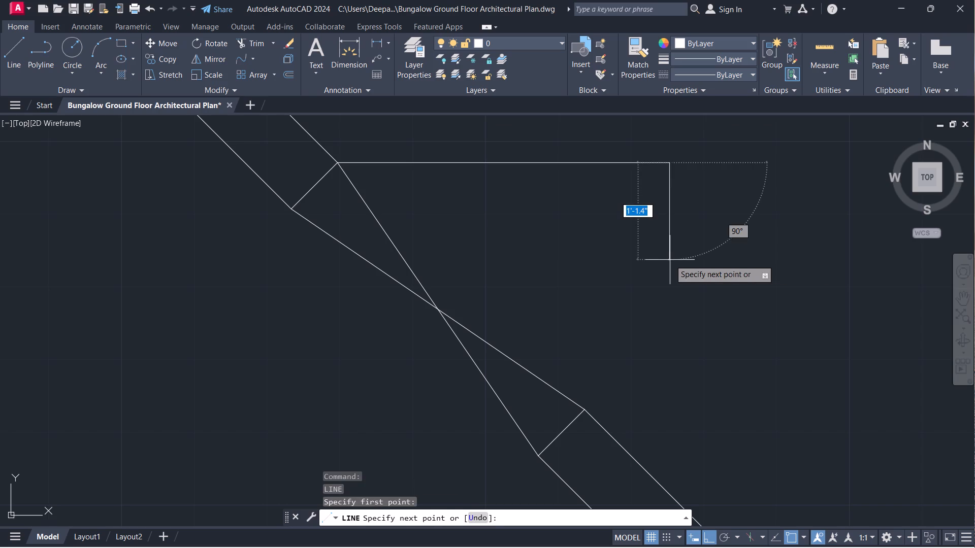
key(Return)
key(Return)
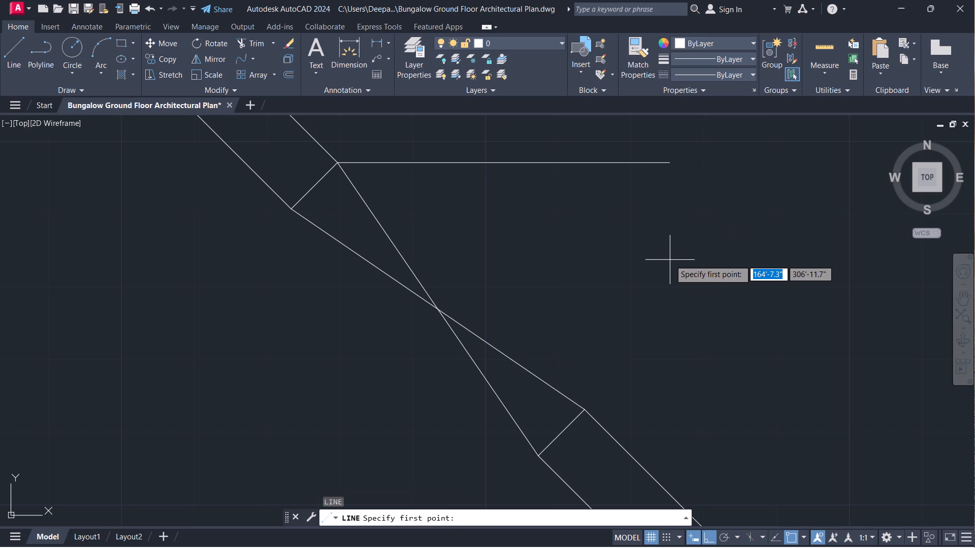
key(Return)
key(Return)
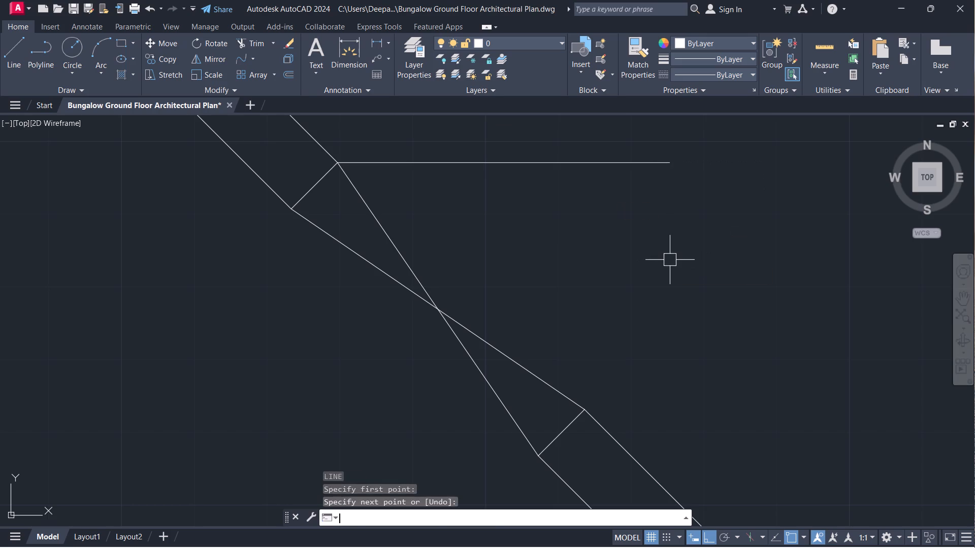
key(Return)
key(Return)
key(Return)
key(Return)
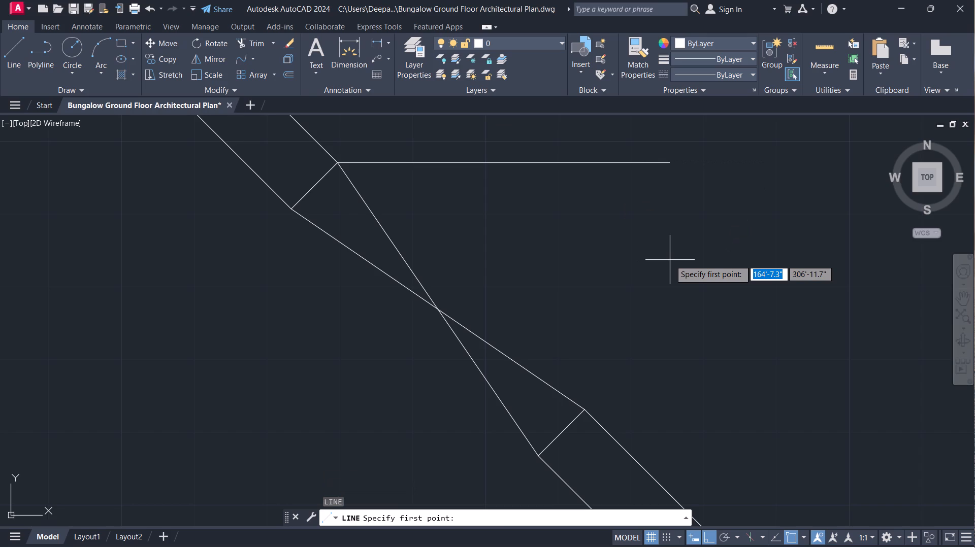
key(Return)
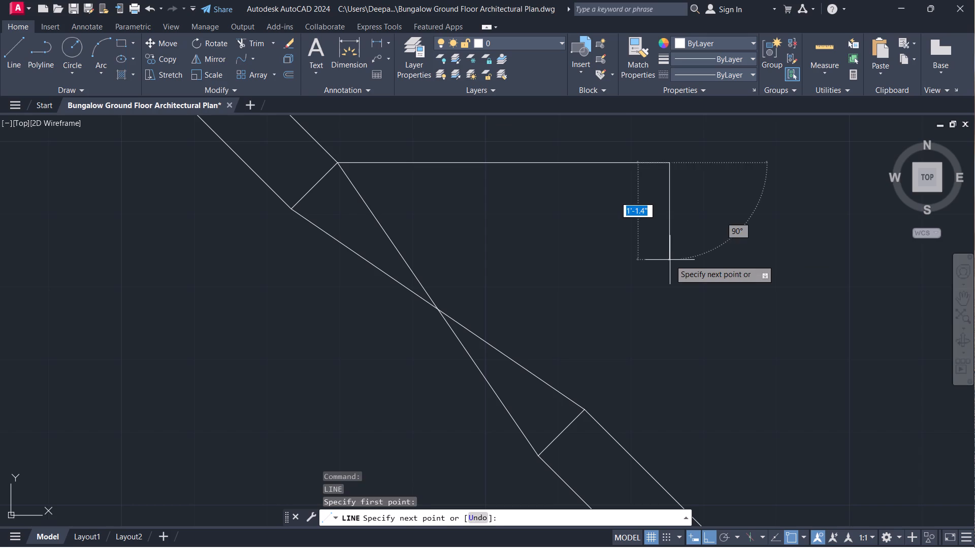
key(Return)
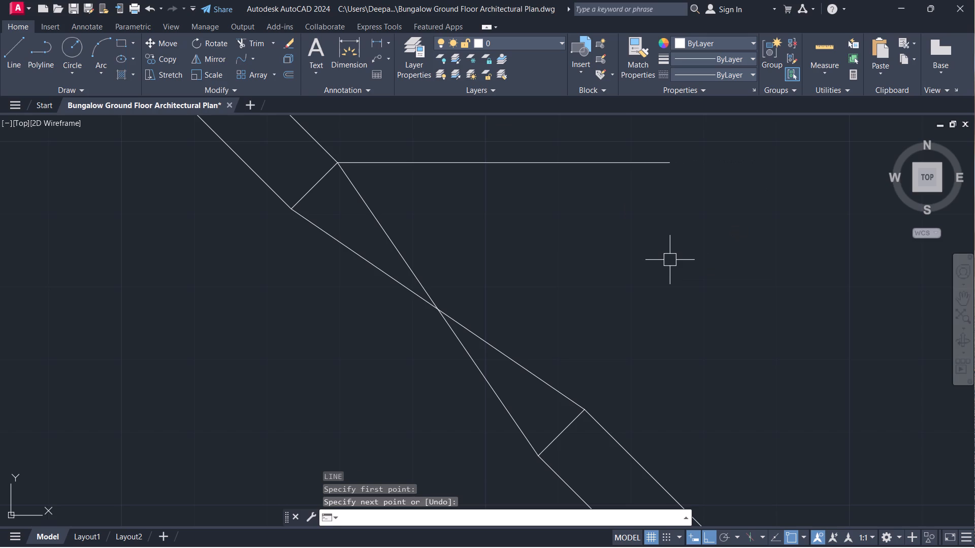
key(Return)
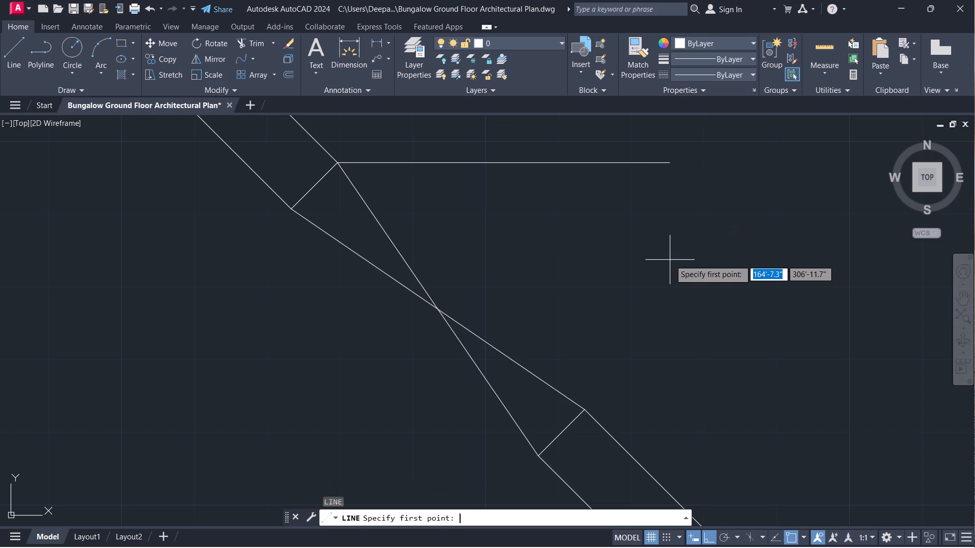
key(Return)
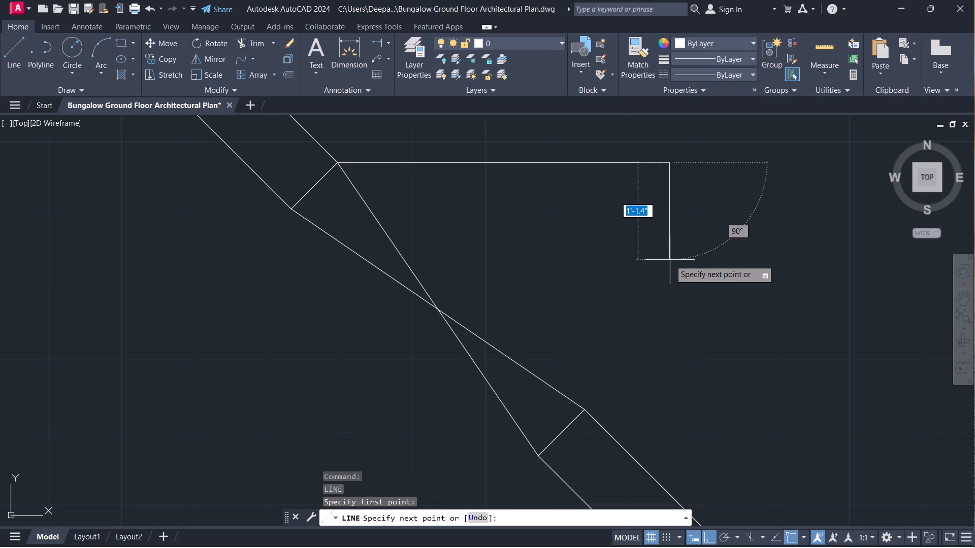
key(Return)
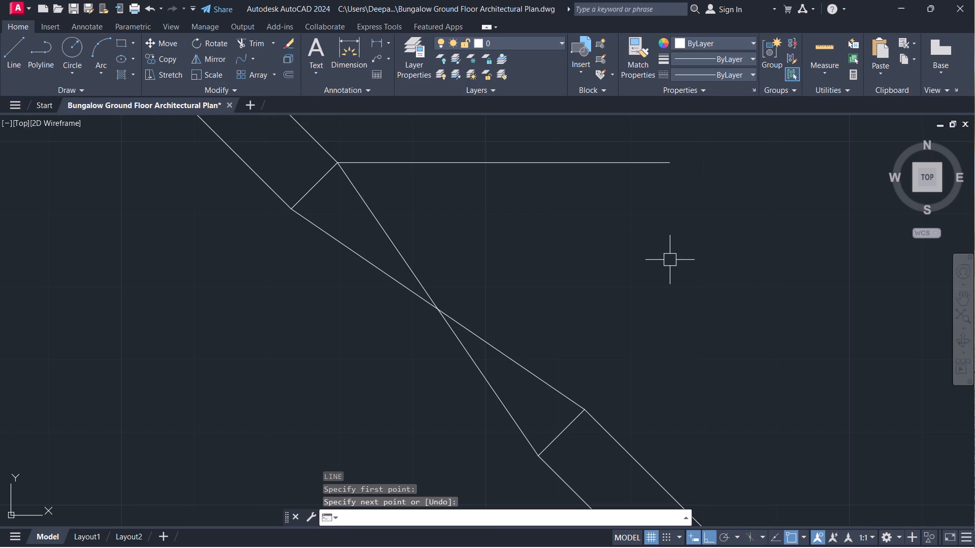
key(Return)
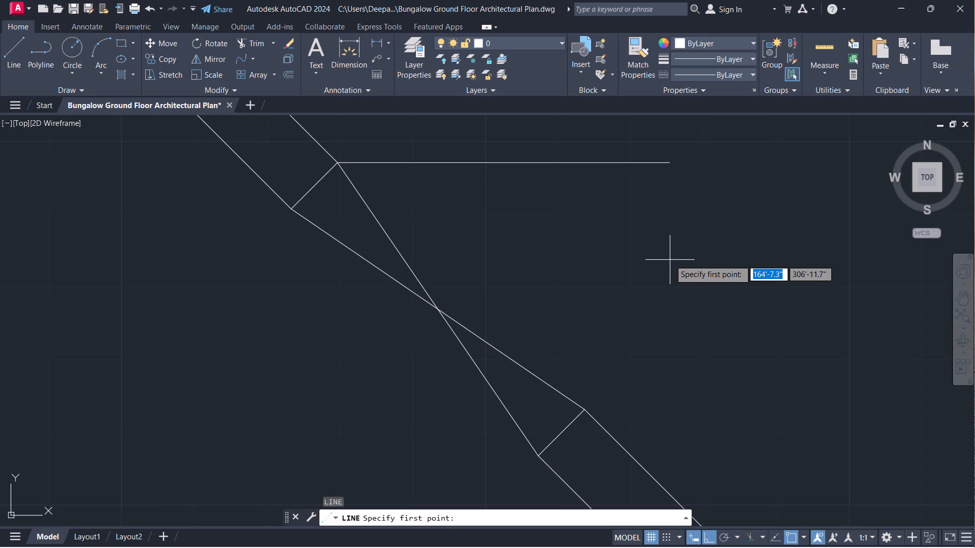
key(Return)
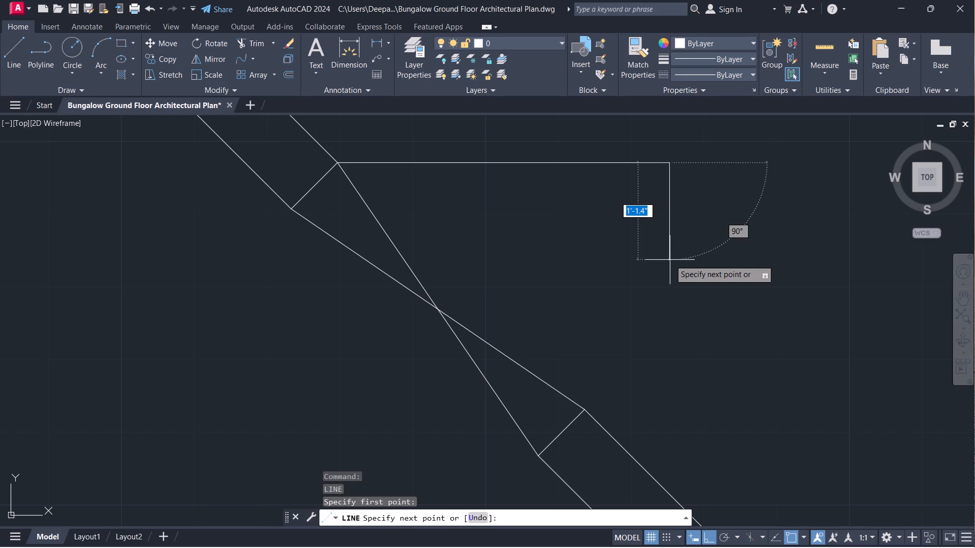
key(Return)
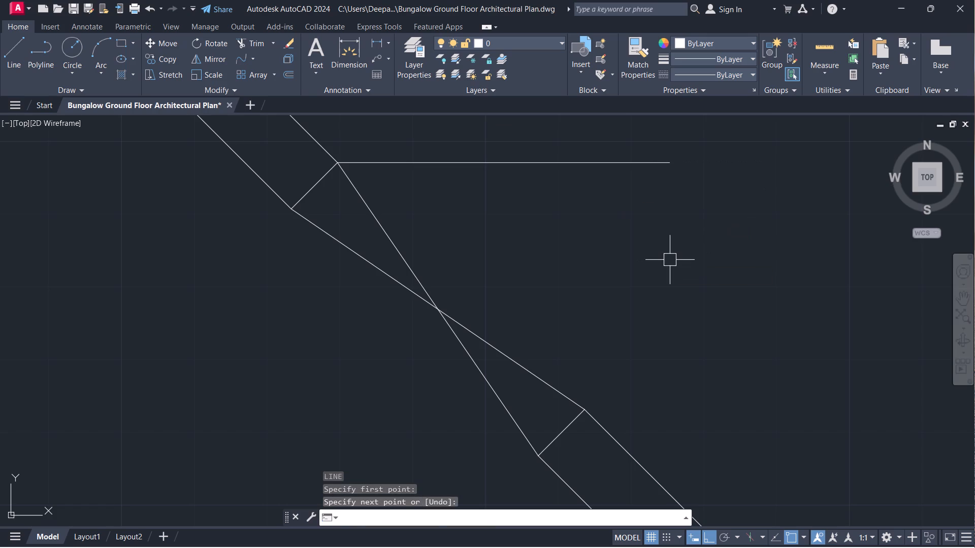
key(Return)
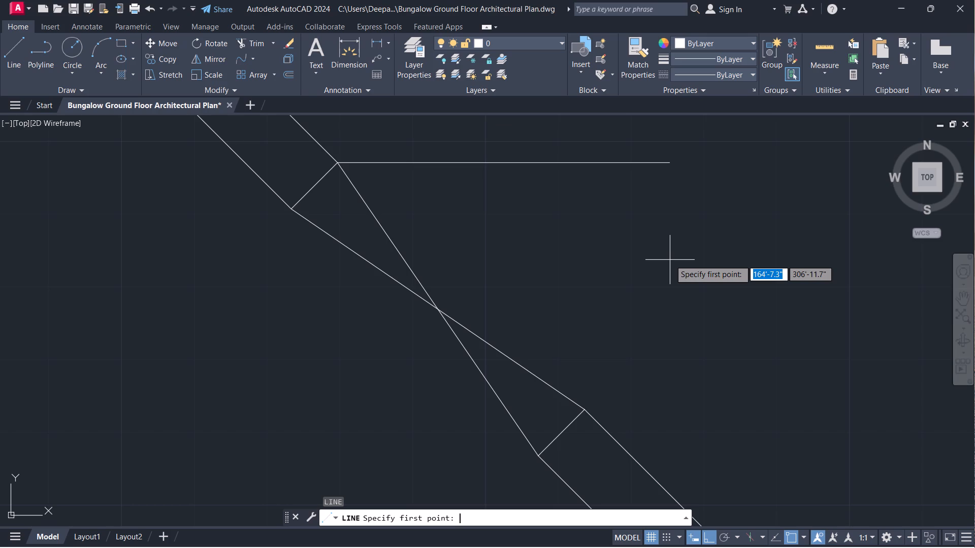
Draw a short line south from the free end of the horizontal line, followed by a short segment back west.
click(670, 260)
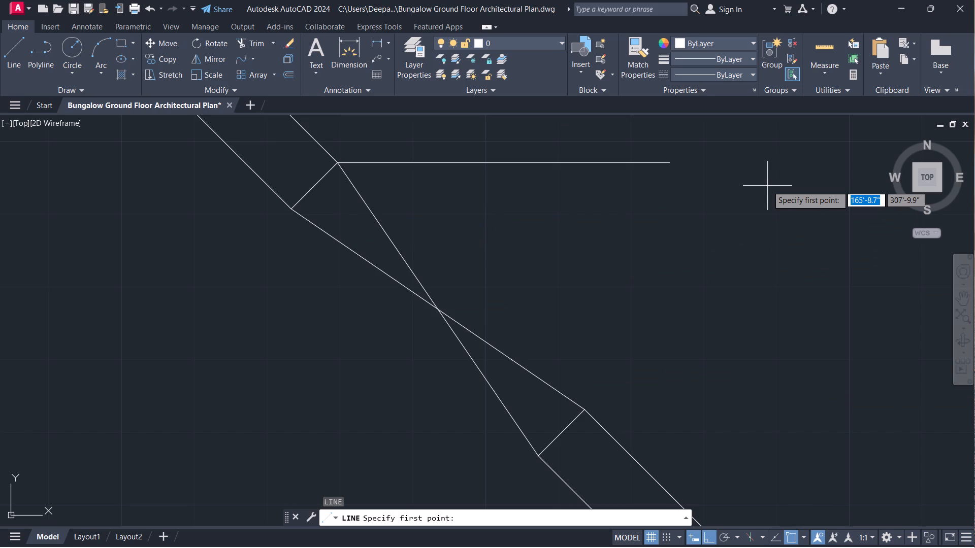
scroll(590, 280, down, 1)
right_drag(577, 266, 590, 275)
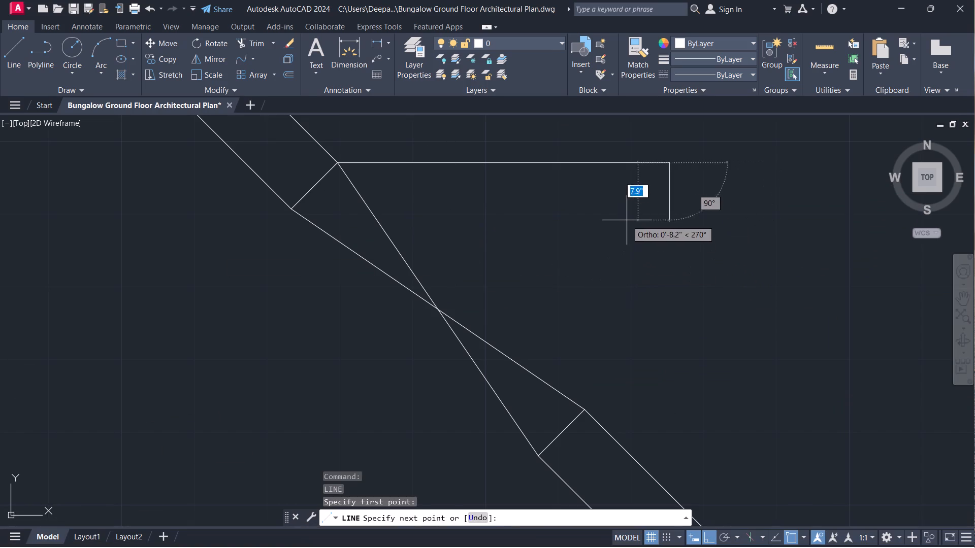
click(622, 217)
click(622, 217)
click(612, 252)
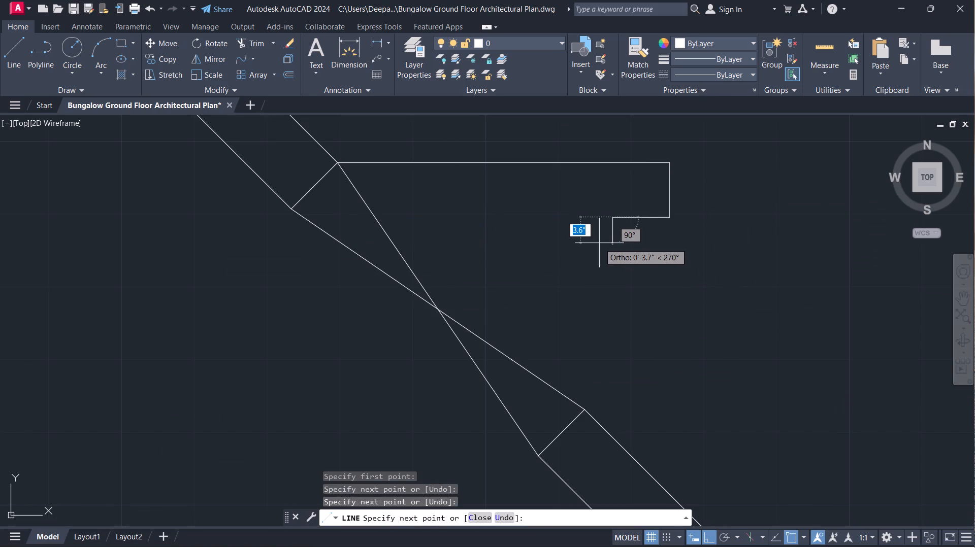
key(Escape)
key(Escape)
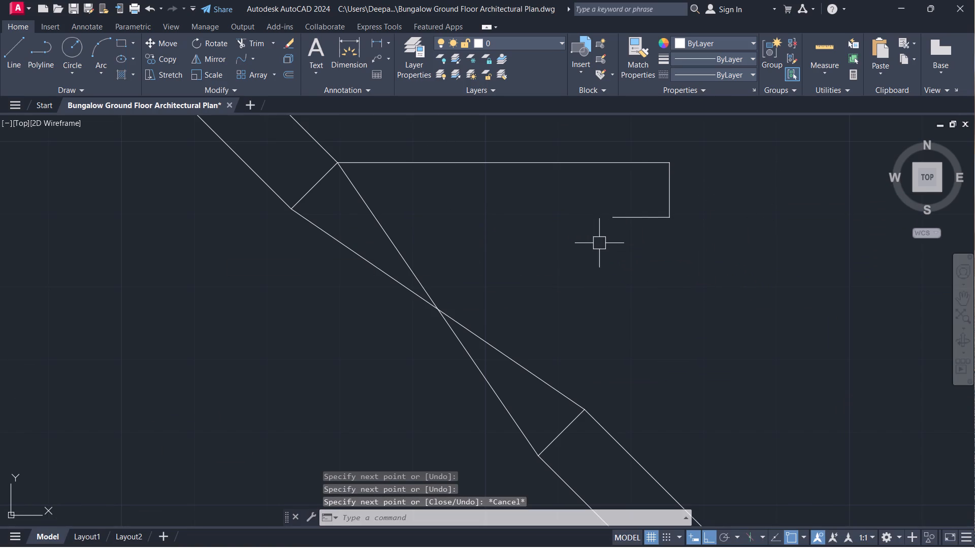
Trim away the horizontal line and the two short segments attached to it beside the crossed opening.
text(TR)
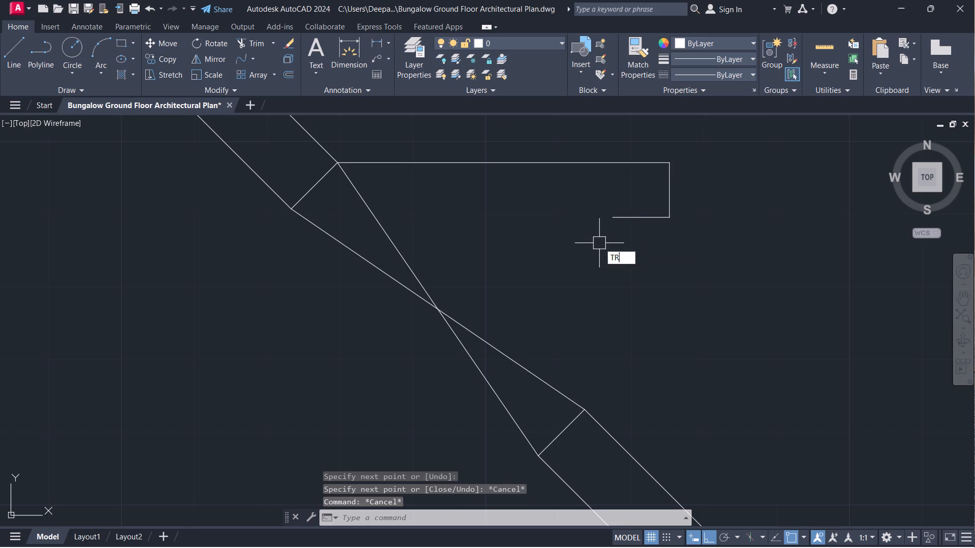
key(space)
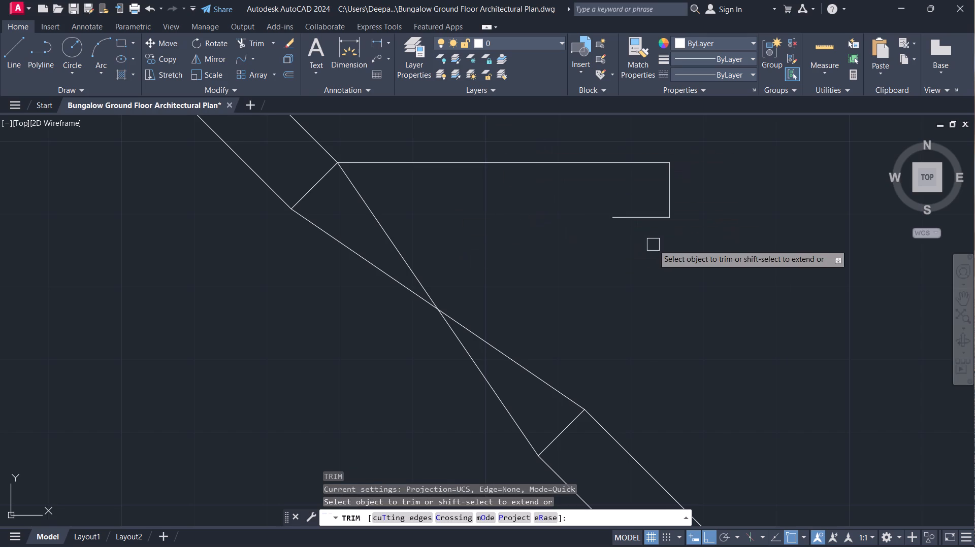
middle_drag(657, 245, 578, 425)
drag(566, 420, 537, 332)
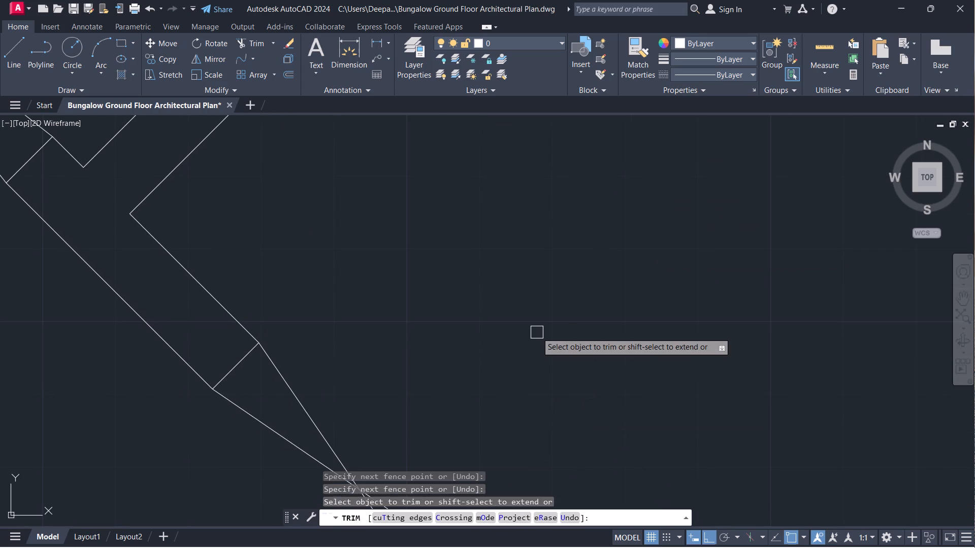
right_click(536, 332)
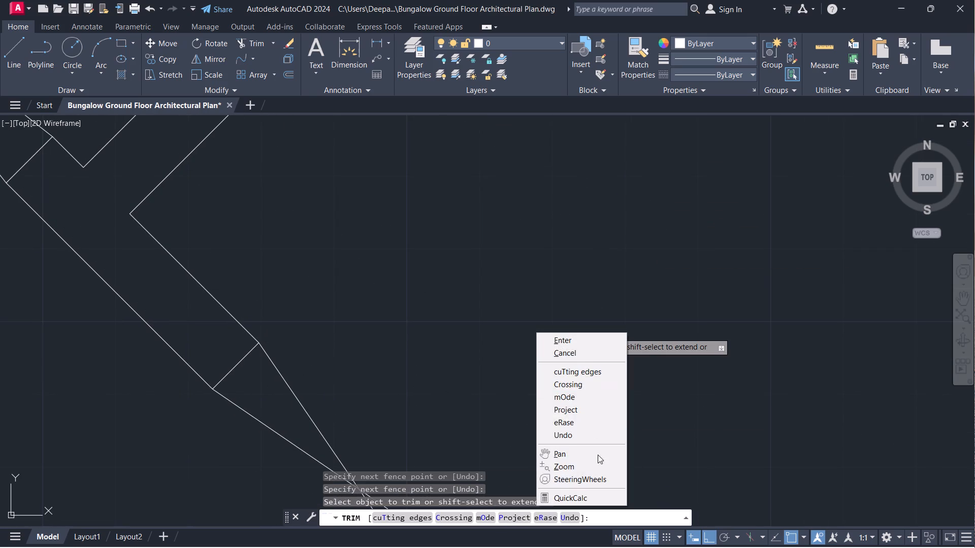
click(614, 357)
Change the linetype of the two crossing lines in the new diagonal-wall opening to ACAD_ISO02W100.
scroll(494, 369, down, 2)
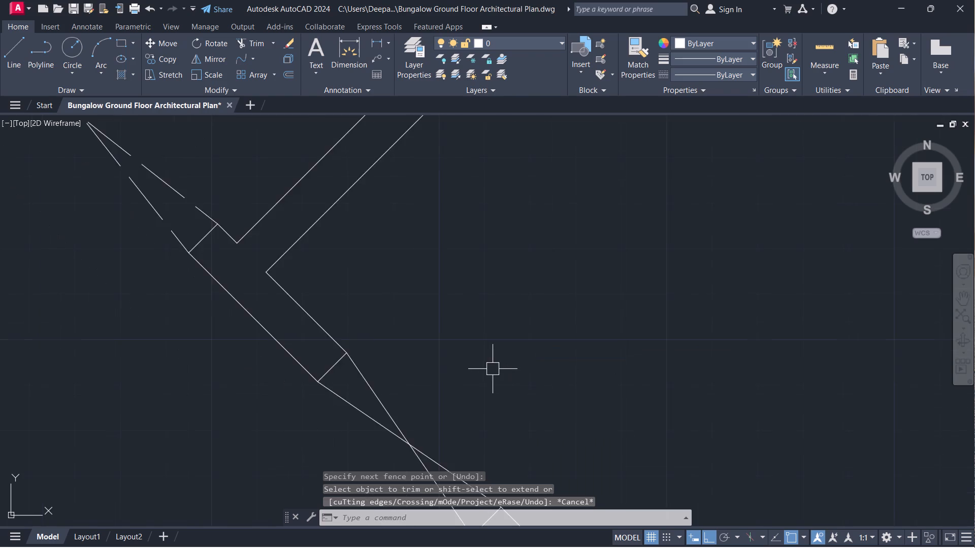
middle_drag(485, 387, 574, 243)
drag(572, 253, 574, 272)
click(503, 275)
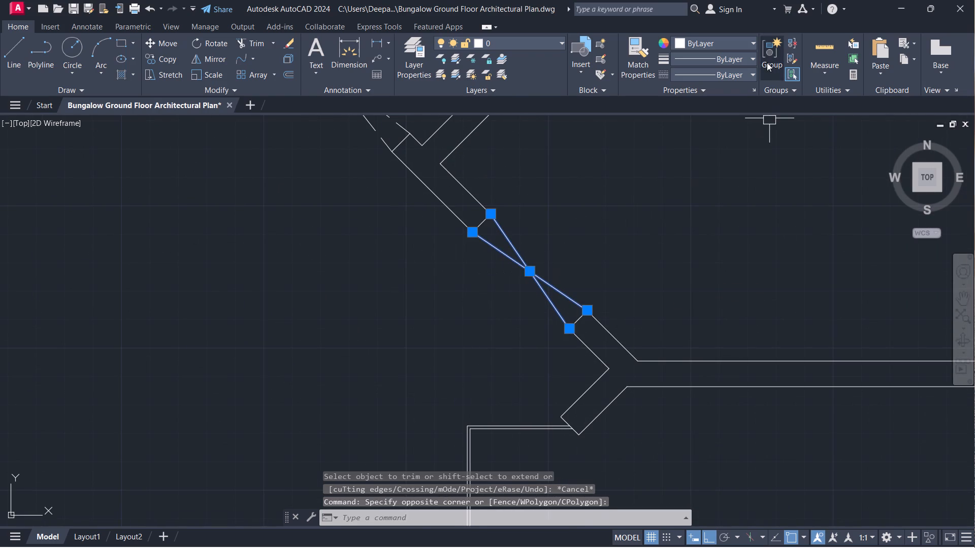
click(737, 74)
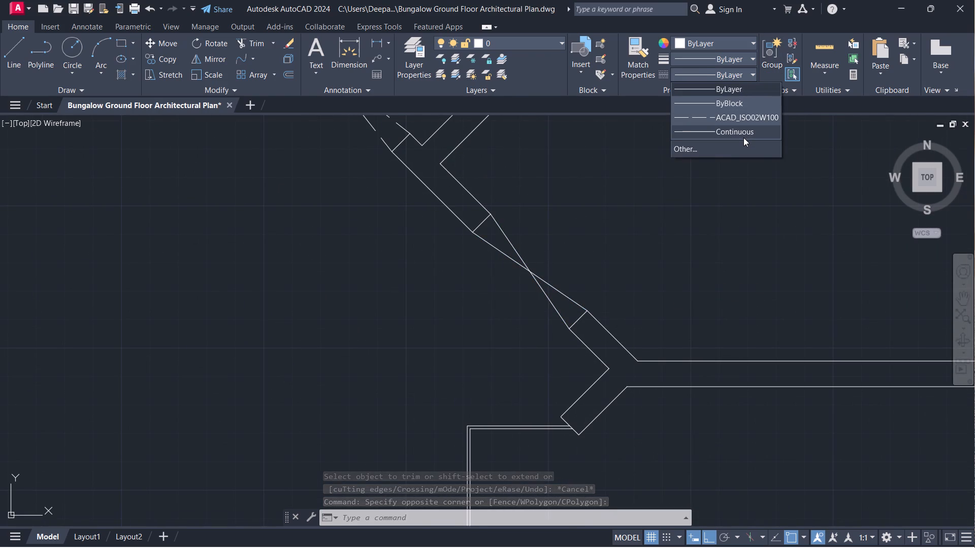
click(724, 118)
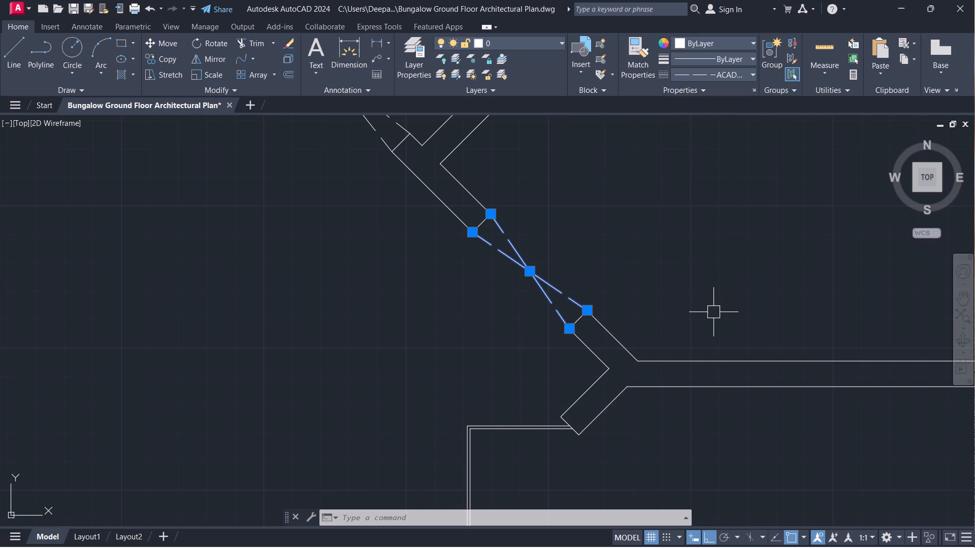
scroll(613, 365, down, 1)
middle_drag(617, 383, 615, 353)
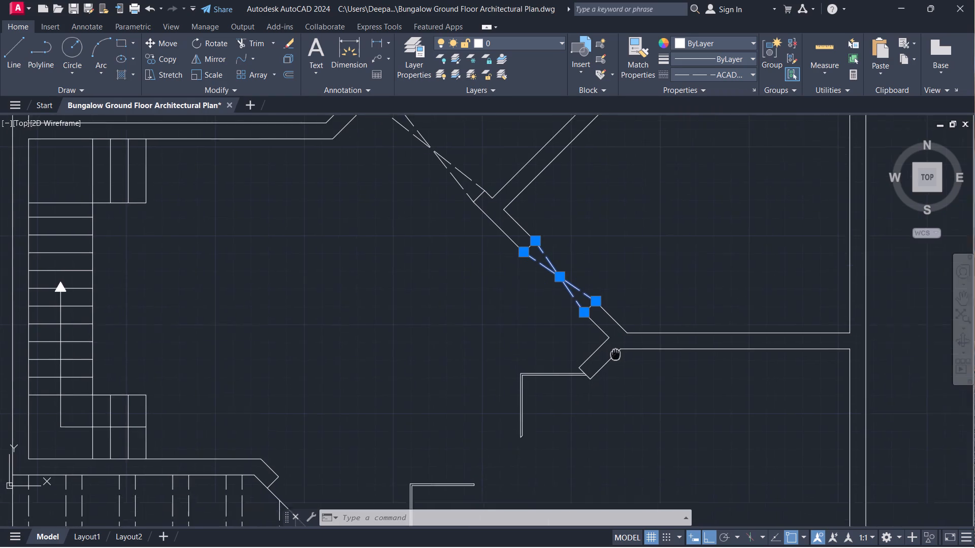
middle_drag(615, 353, 639, 362)
scroll(646, 381, up, 1)
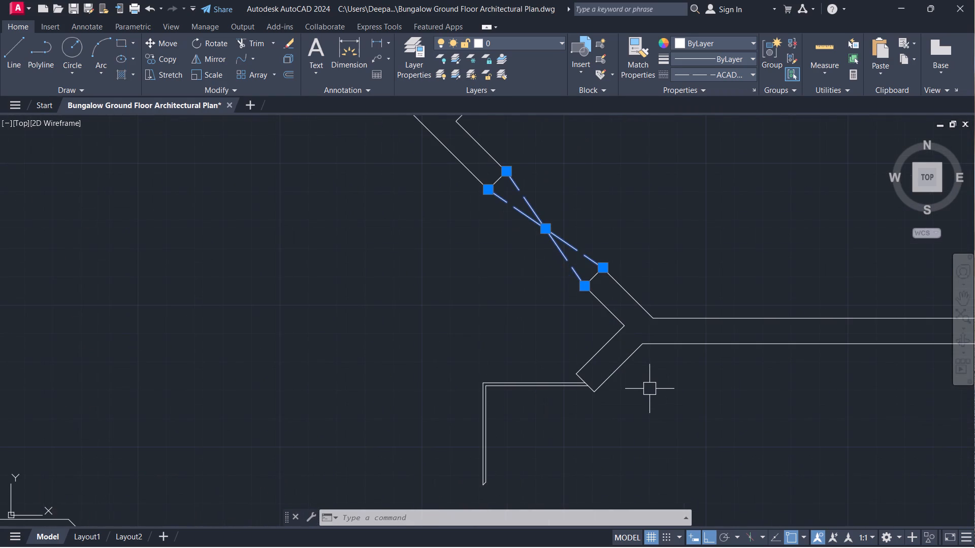
scroll(654, 405, up, 1)
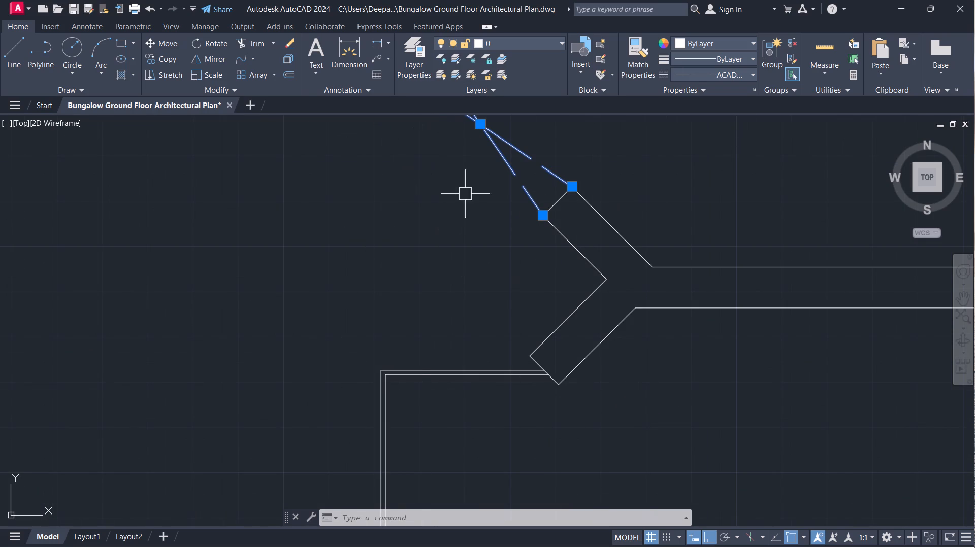
scroll(466, 195, down, 2)
middle_drag(466, 195, 617, 285)
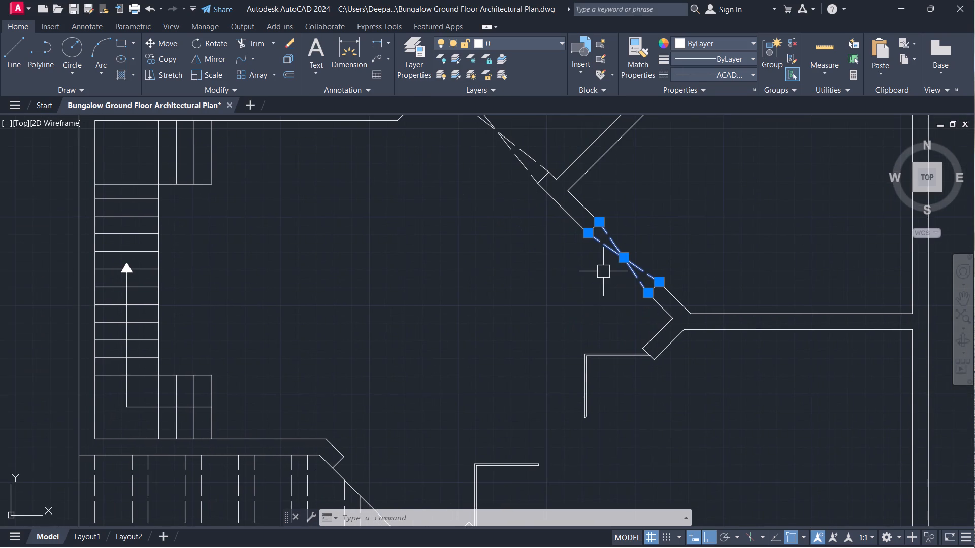
key(Escape)
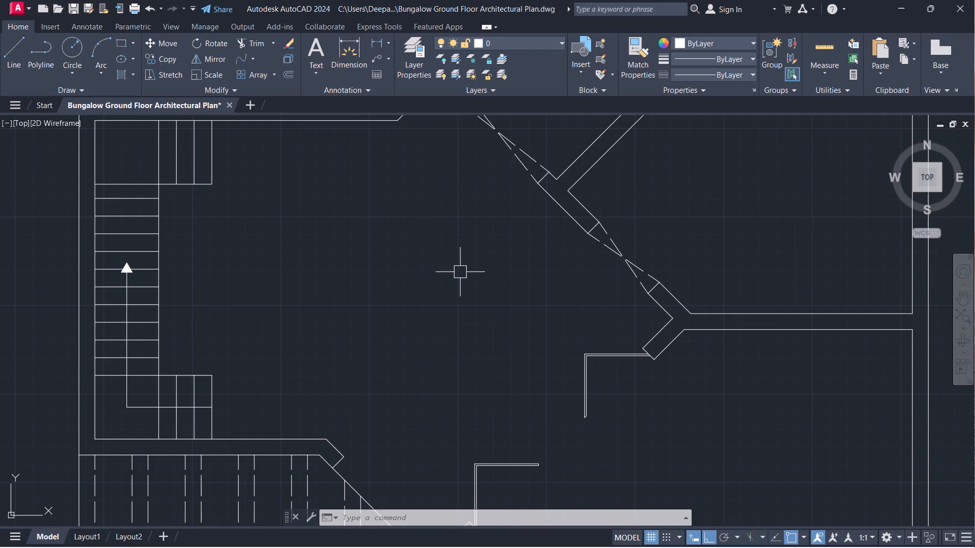
Add multiline text reading BATH with 6'-0"X10'-0" on the second line inside the northwest corner room.
scroll(449, 303, down, 2)
middle_drag(449, 303, 510, 265)
scroll(522, 232, up, 1)
middle_drag(526, 244, 534, 301)
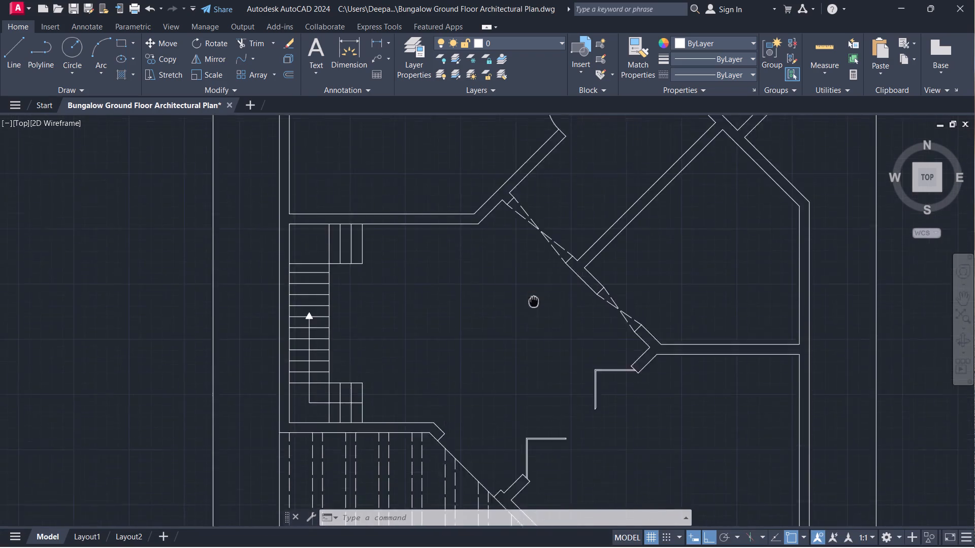
middle_drag(534, 301, 542, 377)
scroll(541, 376, down, 1)
scroll(582, 266, down, 1)
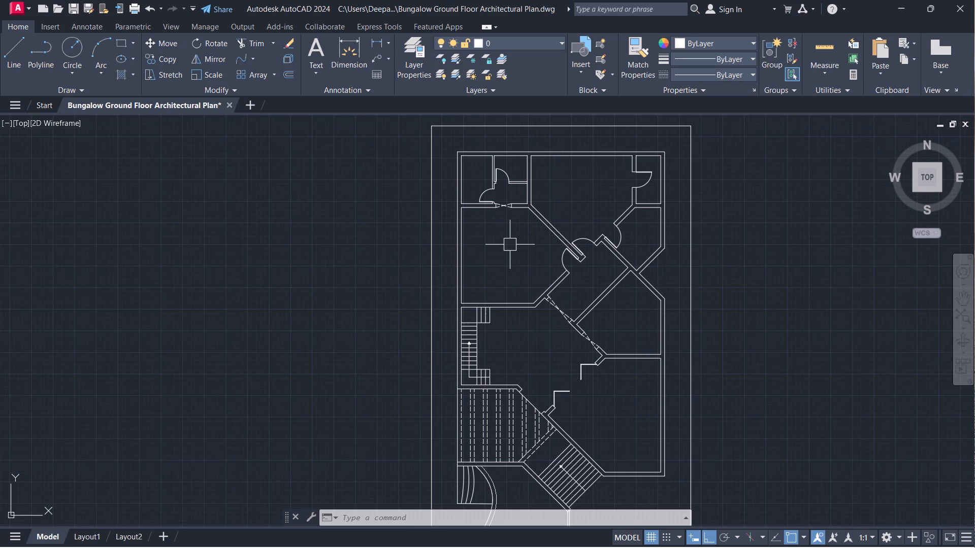
text(T)
key(space)
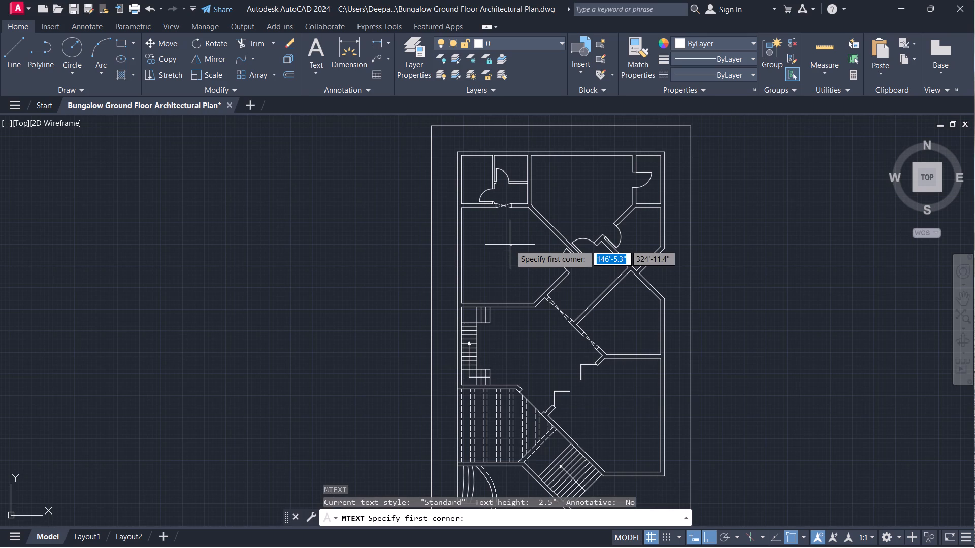
middle_drag(479, 334, 489, 439)
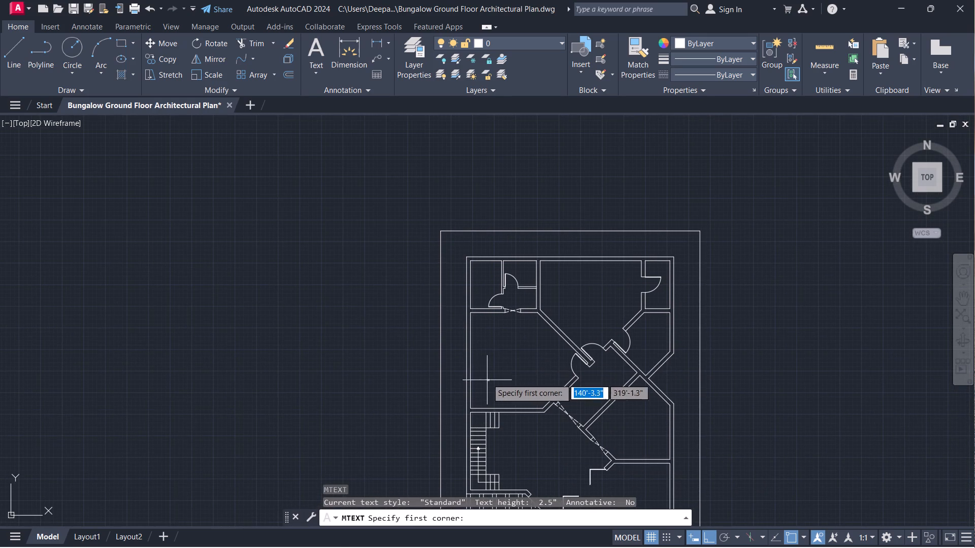
scroll(486, 325, up, 2)
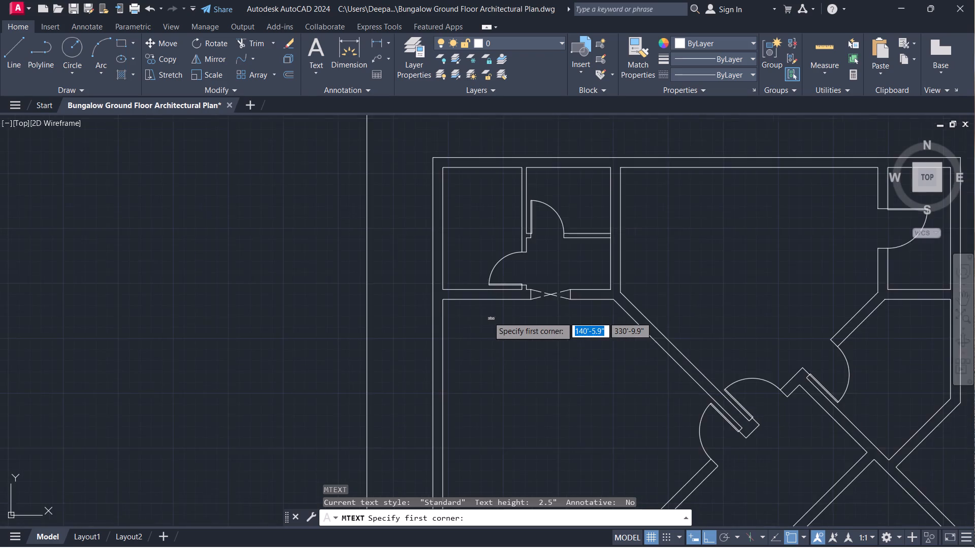
scroll(488, 315, up, 1)
middle_drag(467, 267, 559, 518)
scroll(535, 414, up, 2)
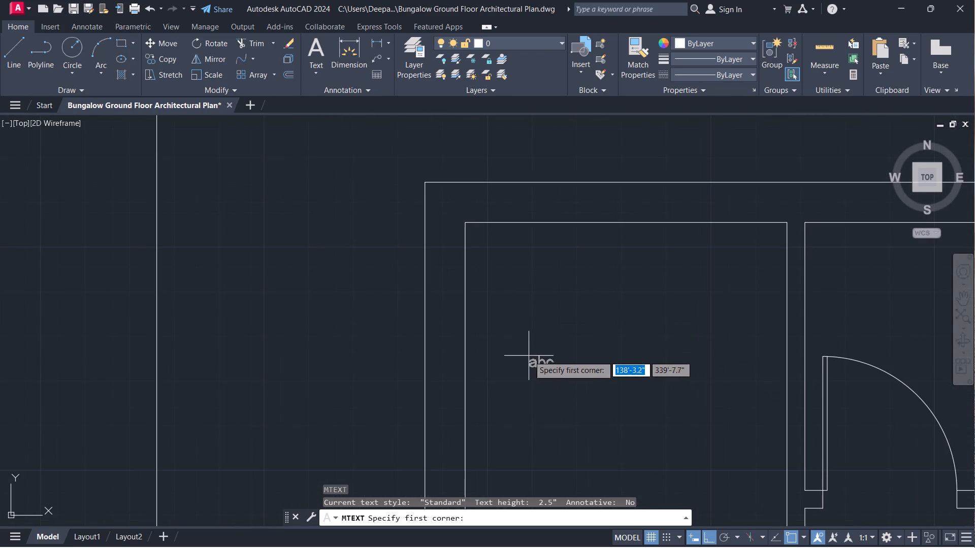
click(529, 356)
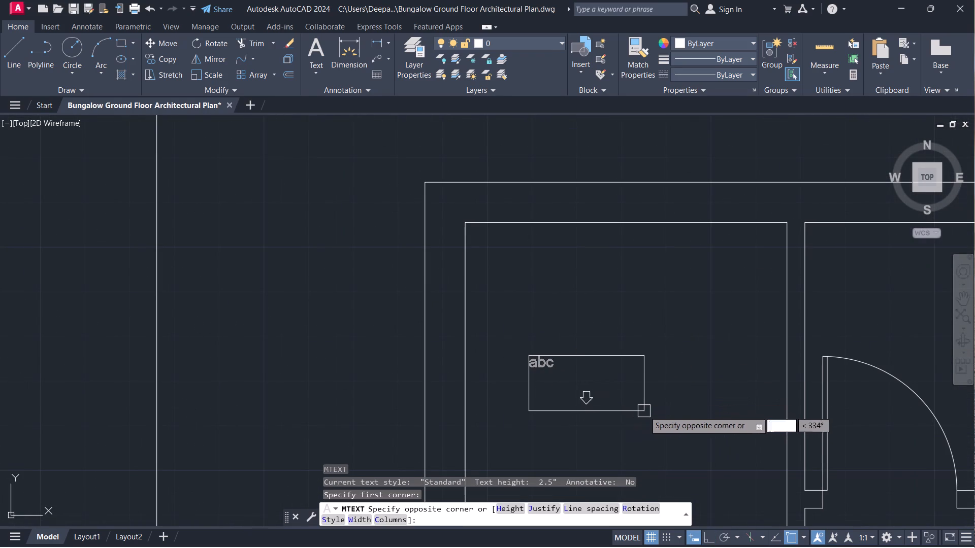
click(742, 419)
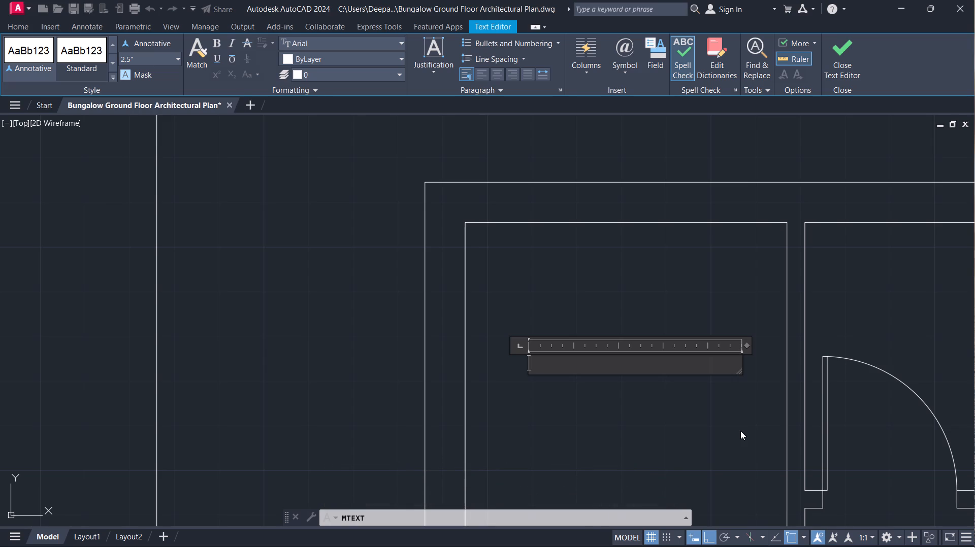
text(BATH)
key(Return)
text(6')
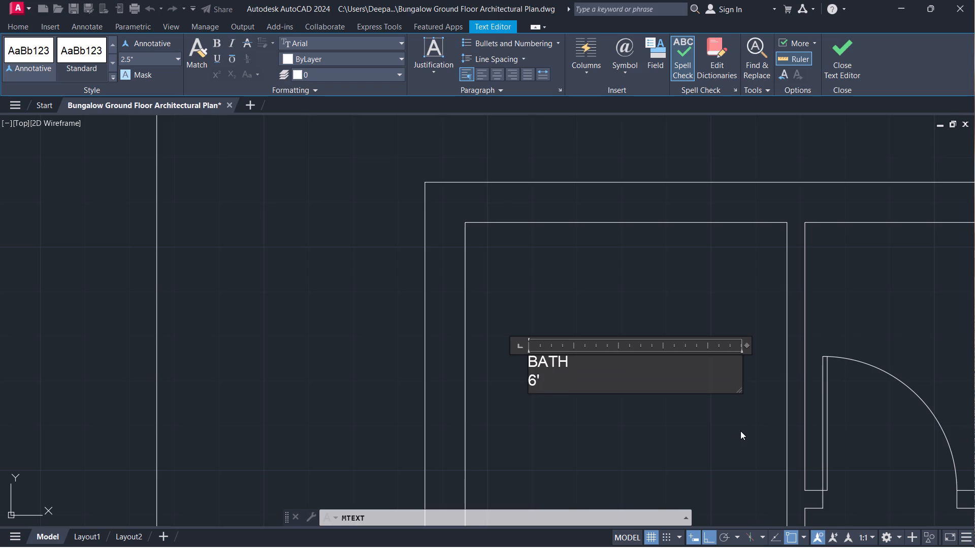
key(equal)
key(BackSpace)
key(minus)
key(3)
key(BackSpace)
text(0")
key(x)
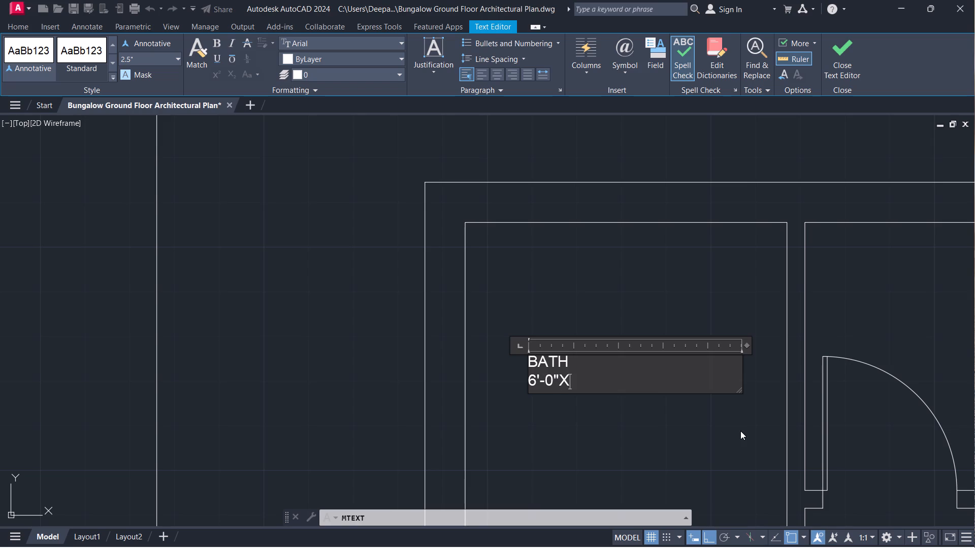
text(10)
key(apostrophe)
text(-0")
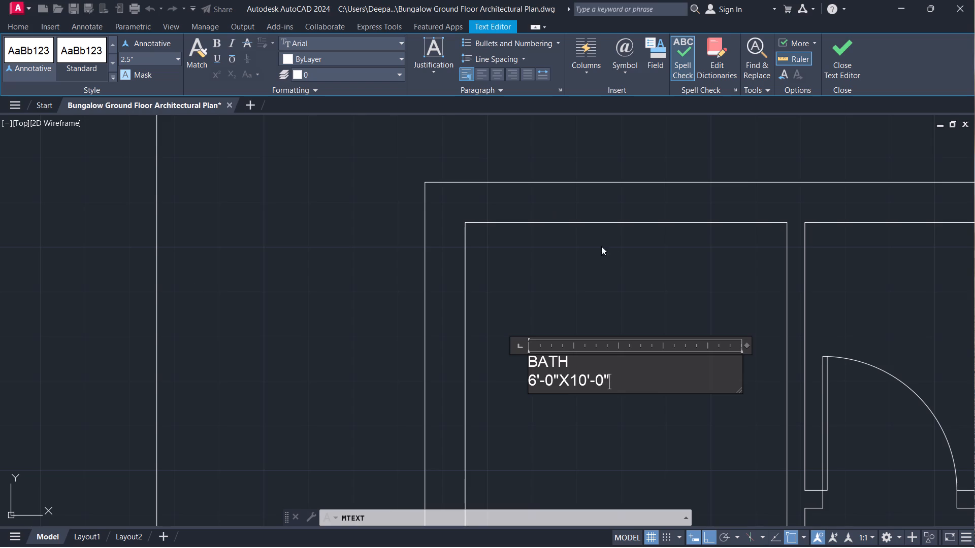
Set the height of the whole BATH label to 7" and finish editing the text.
key(ctrl+a)
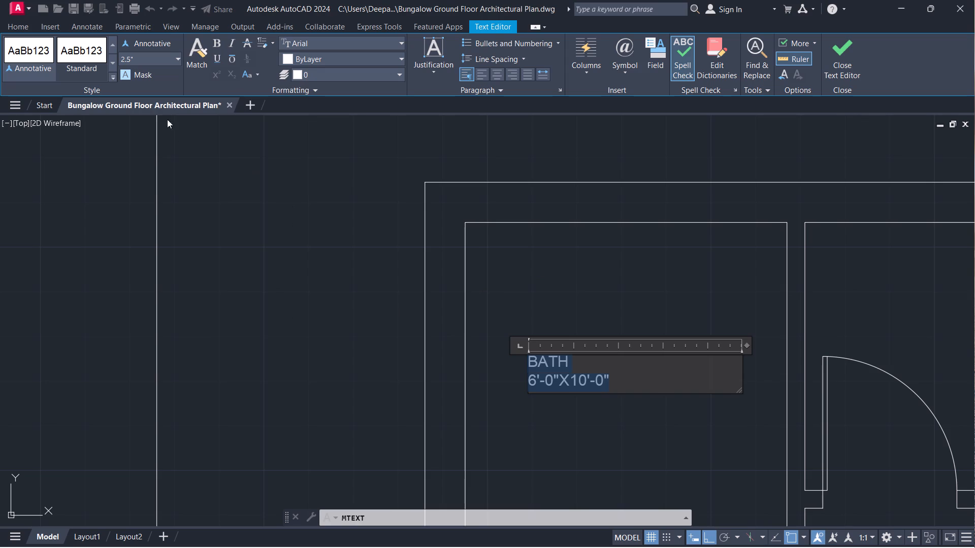
click(155, 55)
key(7)
key(Return)
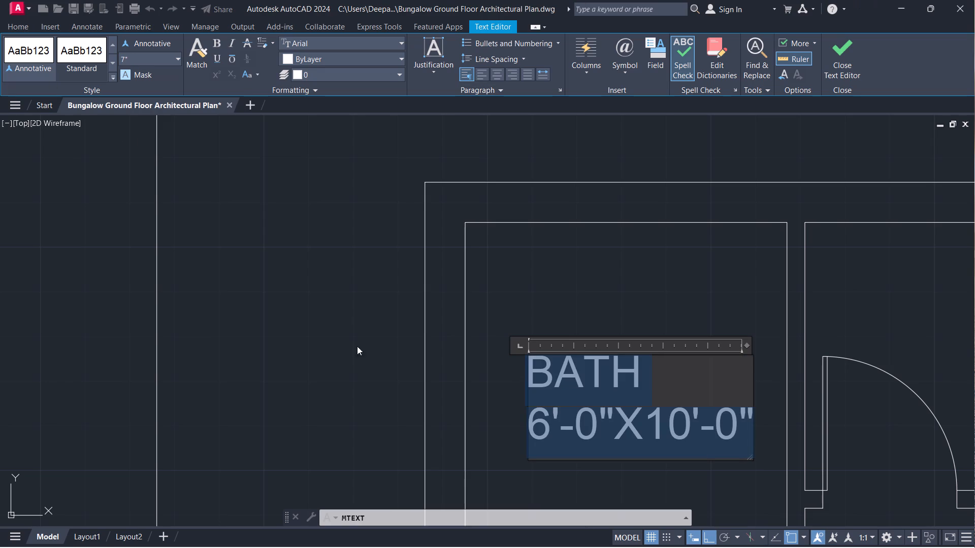
click(844, 61)
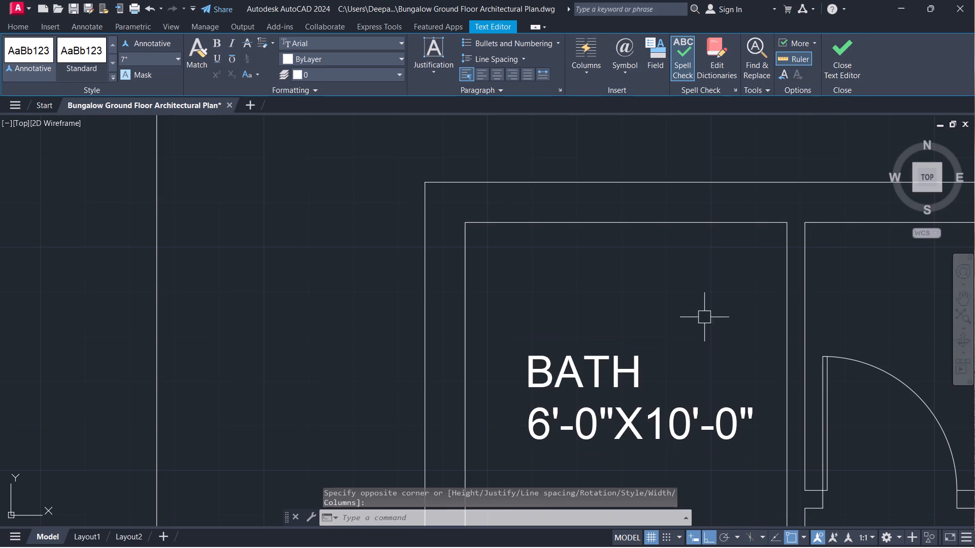
Copy the BATH label horizontally east into the adjacent small room.
scroll(695, 382, down, 2)
middle_drag(667, 358, 583, 200)
scroll(605, 225, up, 2)
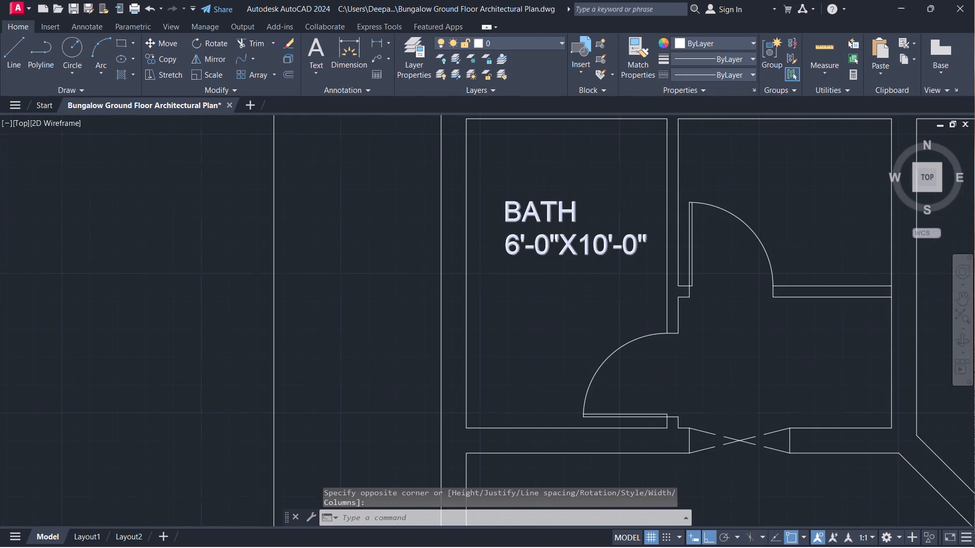
click(602, 241)
text(CO)
key(space)
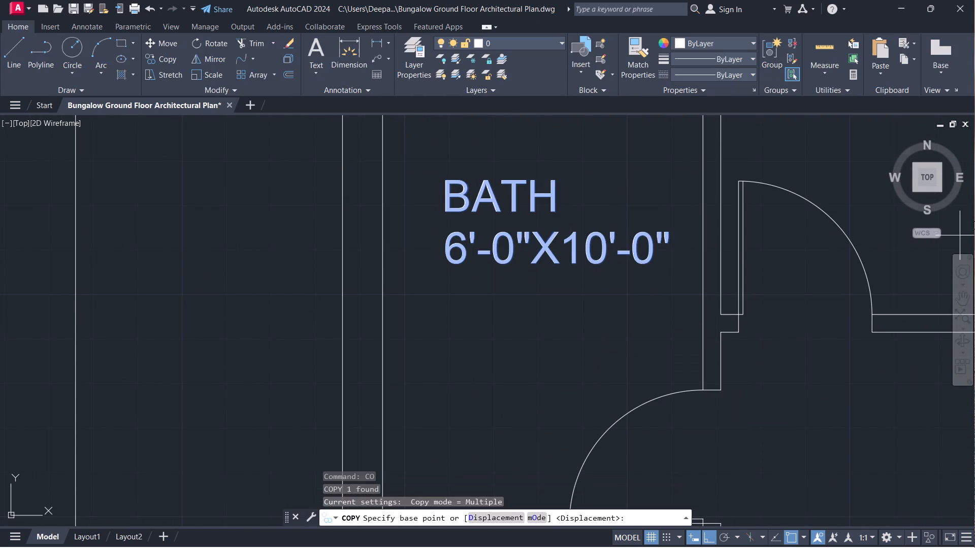
scroll(643, 293, down, 1)
middle_drag(641, 293, 339, 491)
drag(261, 446, 266, 446)
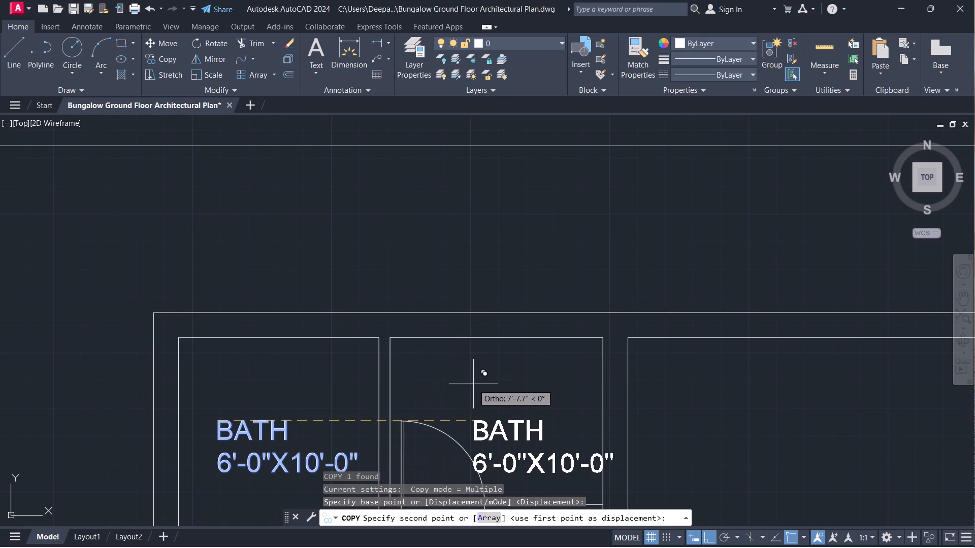
click(442, 403)
right_click(449, 405)
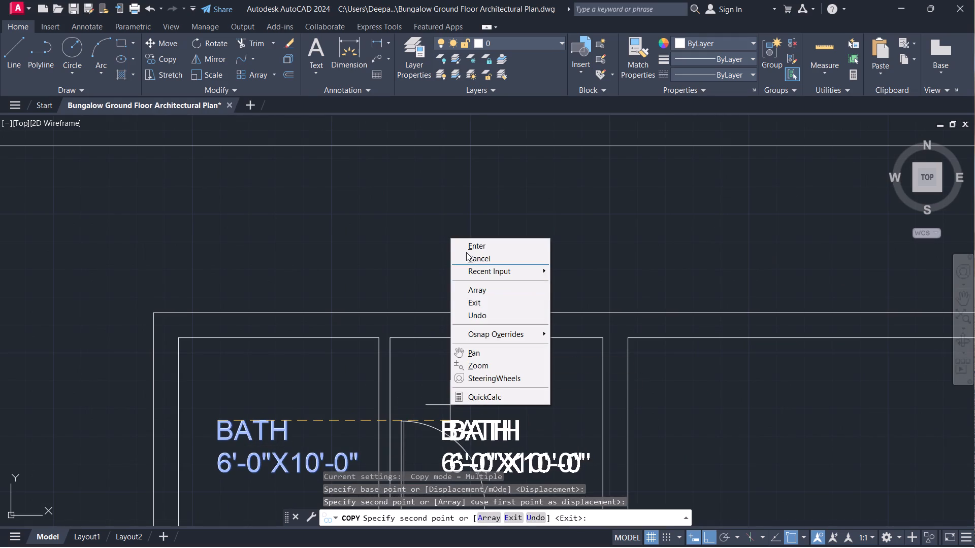
click(466, 251)
middle_drag(476, 415, 485, 276)
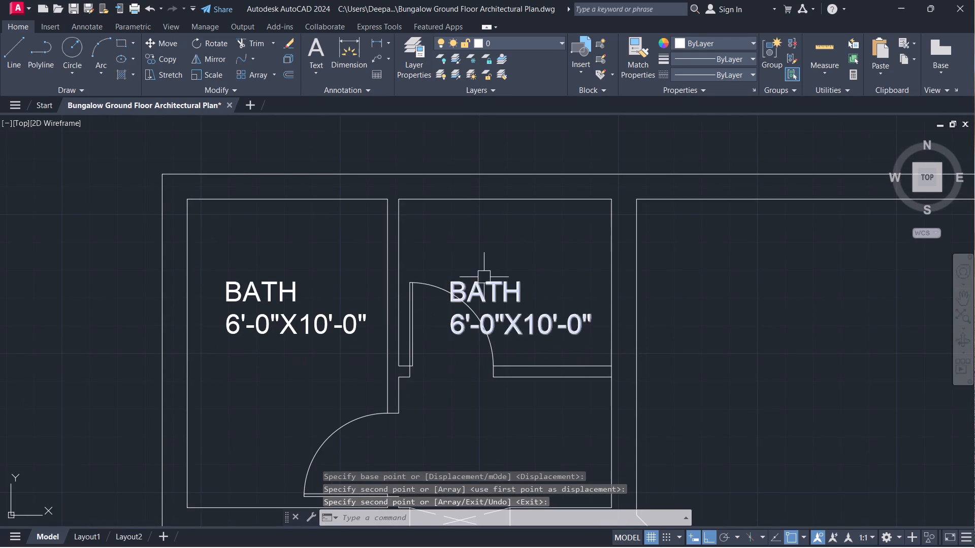
Move the copied label straight north within its room, clear of most of the door swing.
click(485, 281)
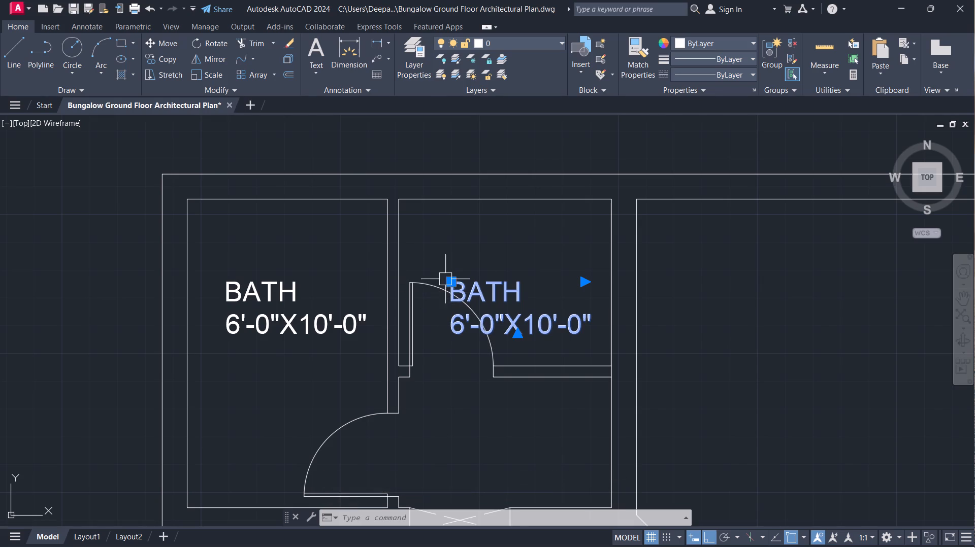
click(448, 280)
click(447, 229)
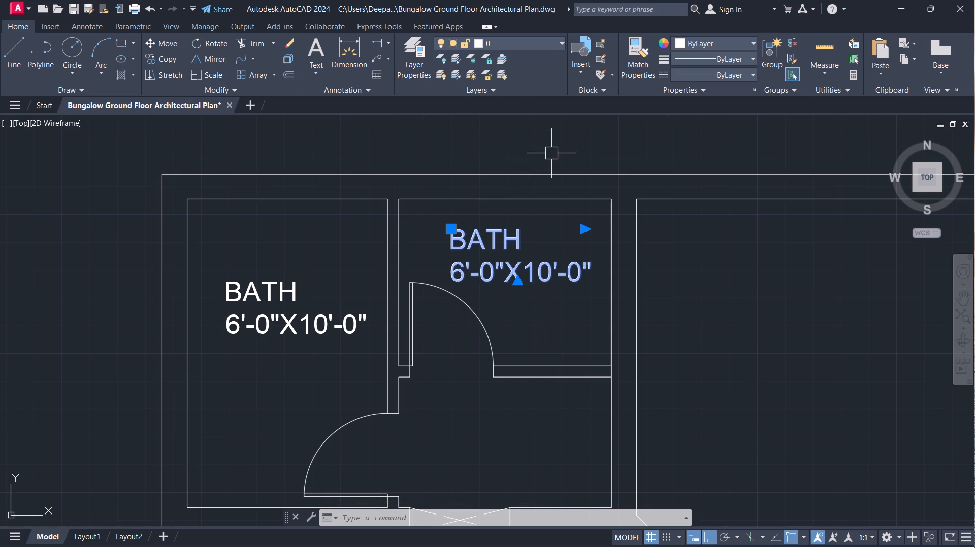
key(Escape)
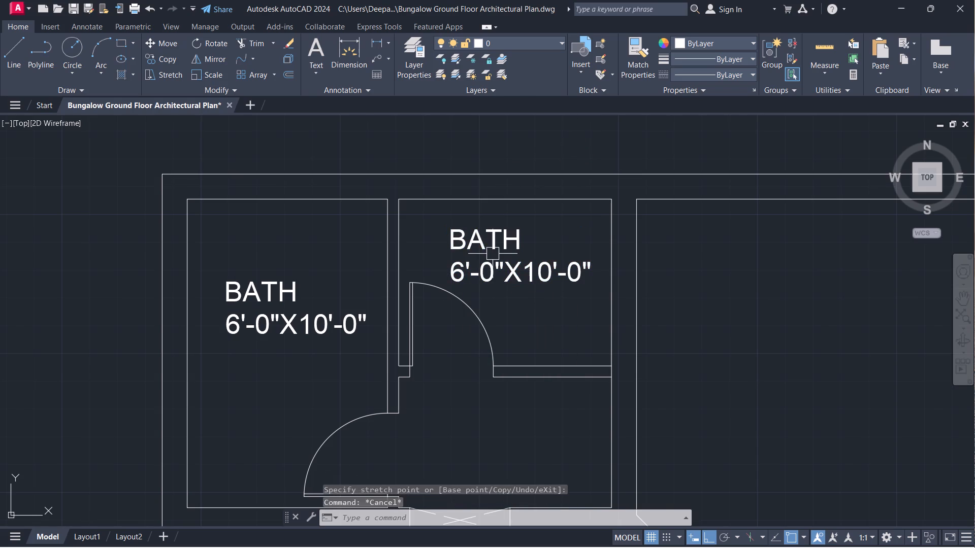
Replace the copied label's text in the small north room with WC and 4'5"X5'0" on the second line.
double_click(493, 254)
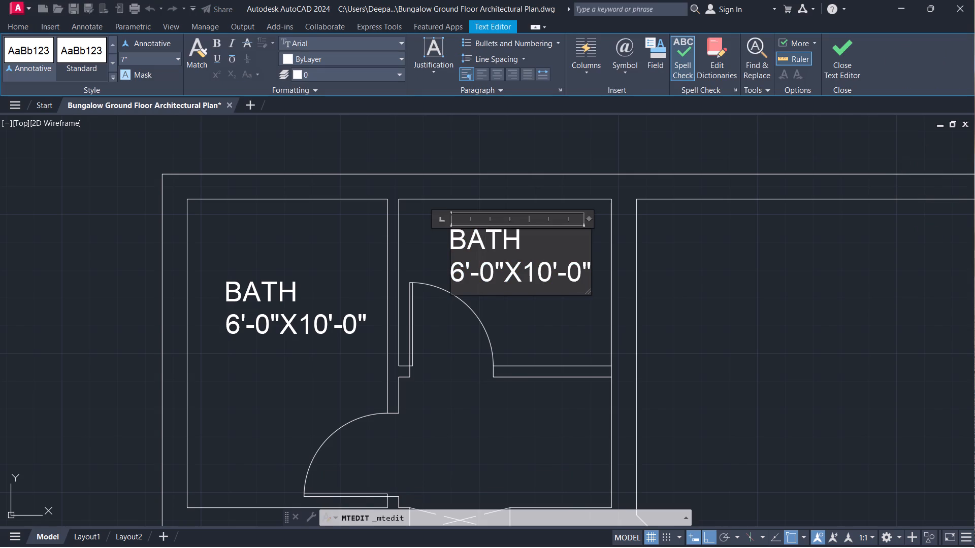
key(ctrl+a)
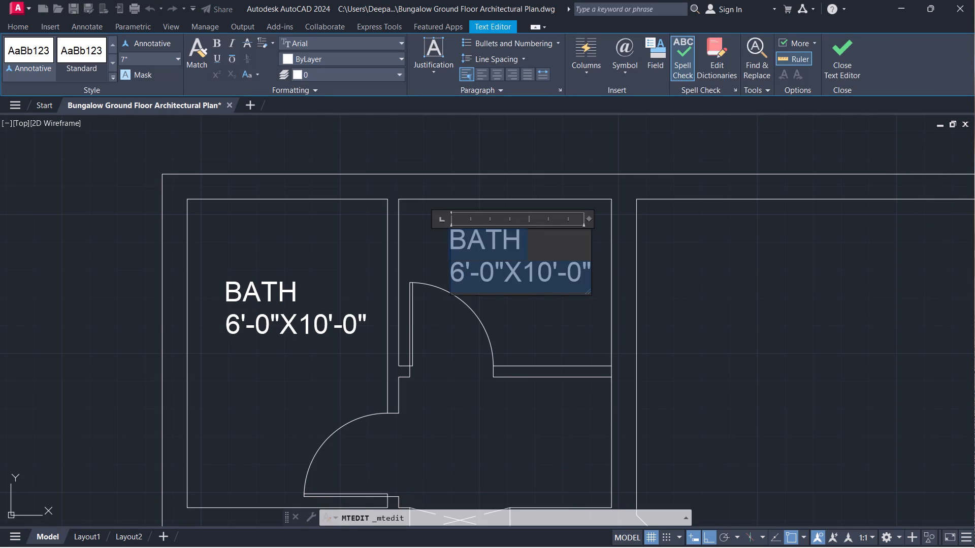
text(WC)
key(Return)
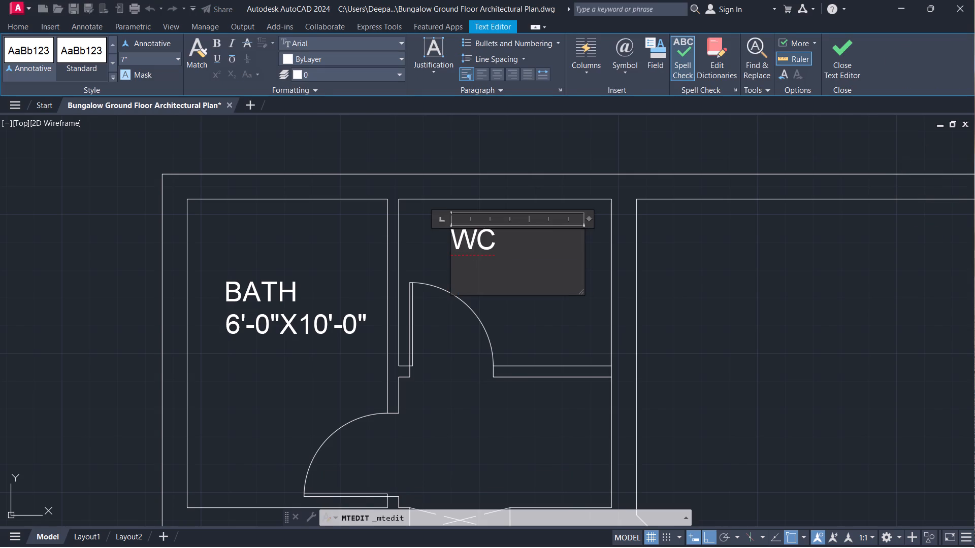
key(4)
key(apostrophe)
key(5)
key(shift+quotedbl)
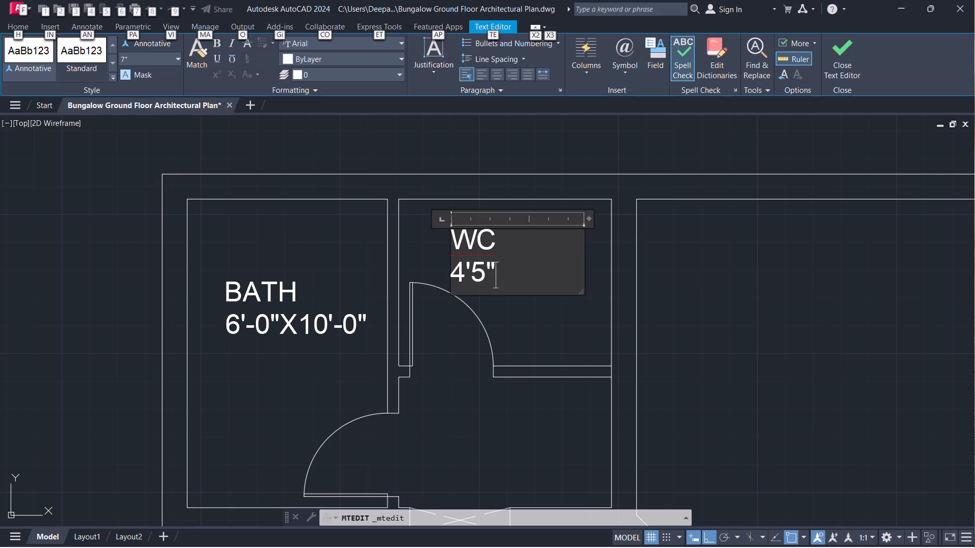
key(x)
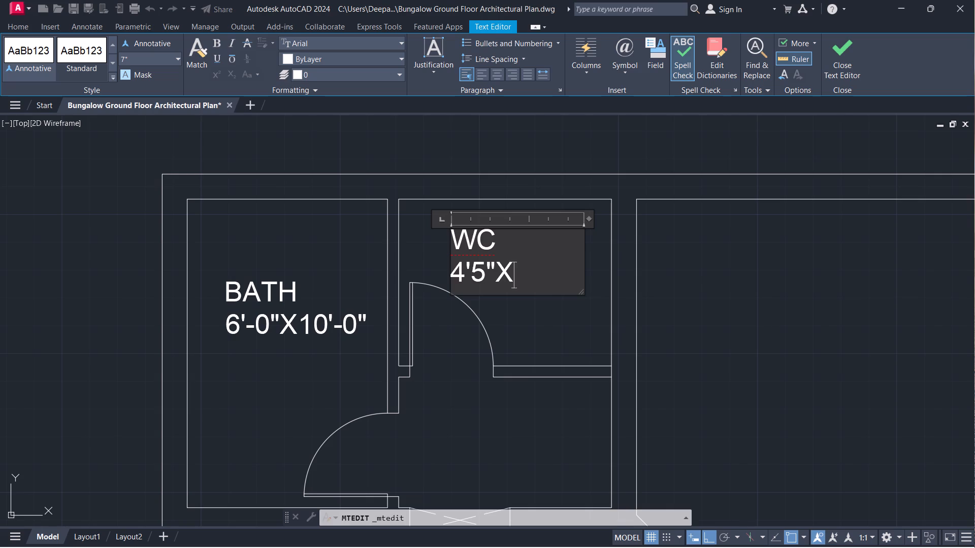
key(5)
key(apostrophe)
key(0)
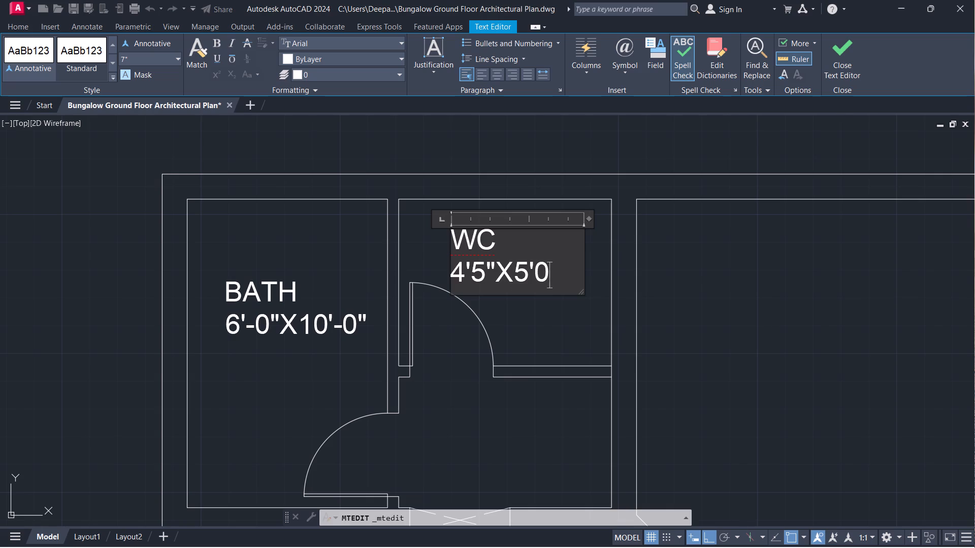
key(shift+quotedbl)
click(853, 68)
Copy the WC label straight south into the small room directly below it.
click(471, 277)
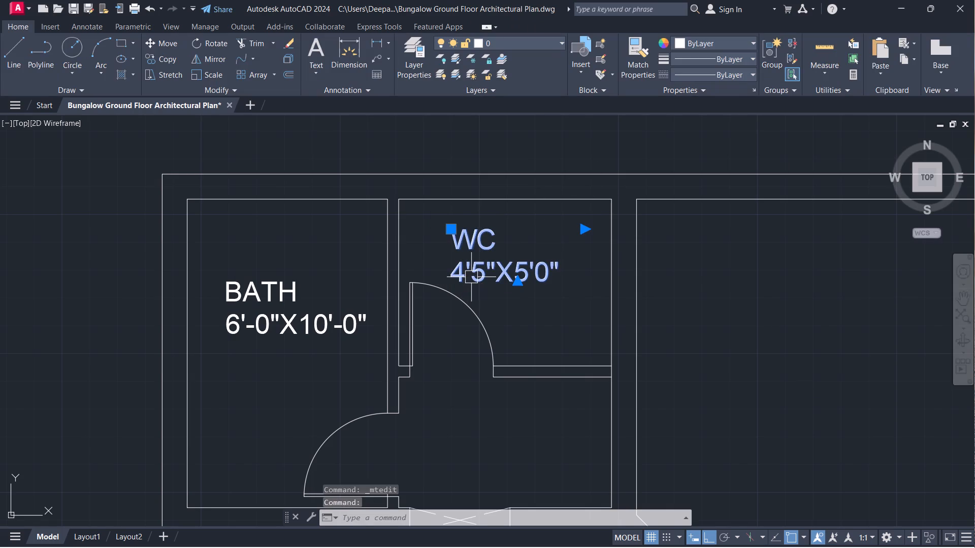
text(CO)
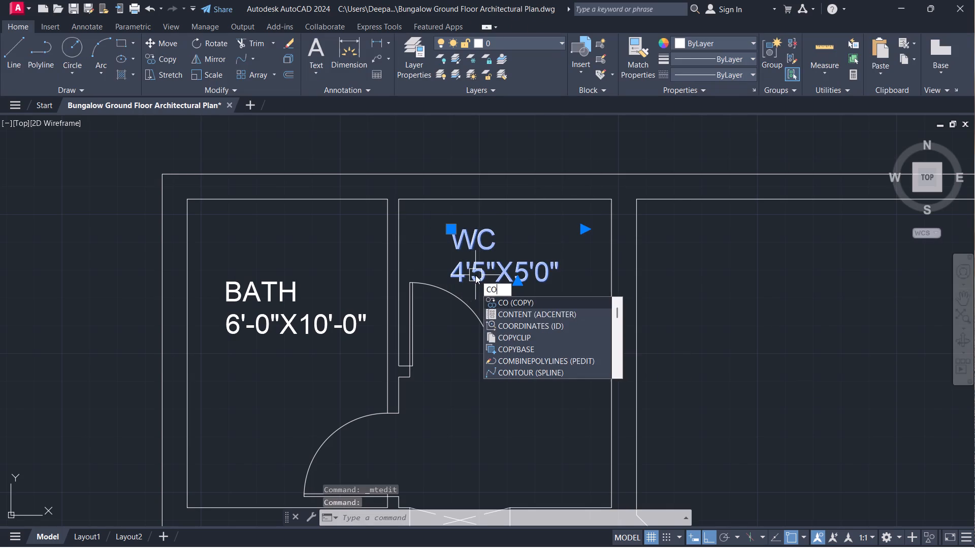
key(space)
click(477, 271)
middle_drag(547, 413, 546, 380)
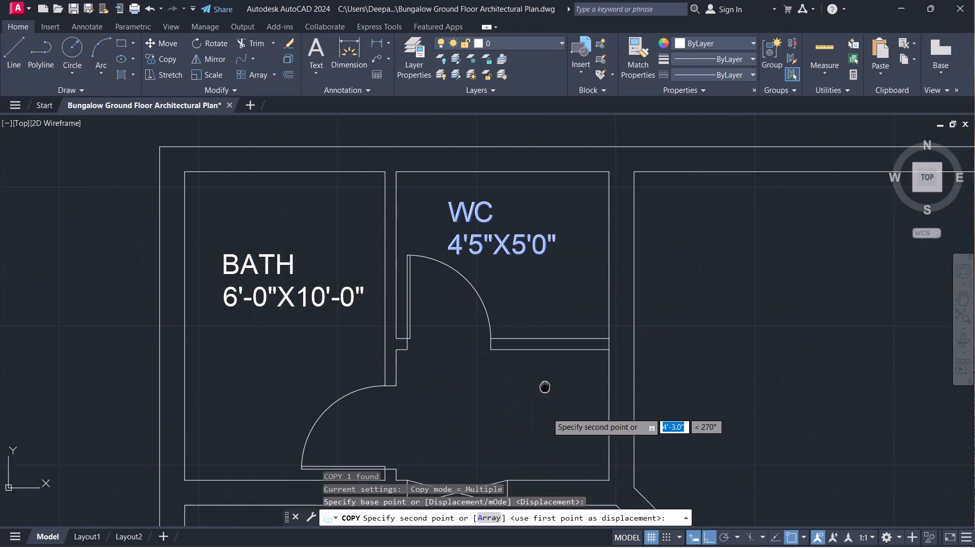
middle_drag(546, 380, 566, 288)
click(556, 338)
key(Escape)
Change the first line of the copied WC label in the lower small room to DRESS, keeping 4'5"X5'0" on the second line.
double_click(503, 302)
key(ctrl+z)
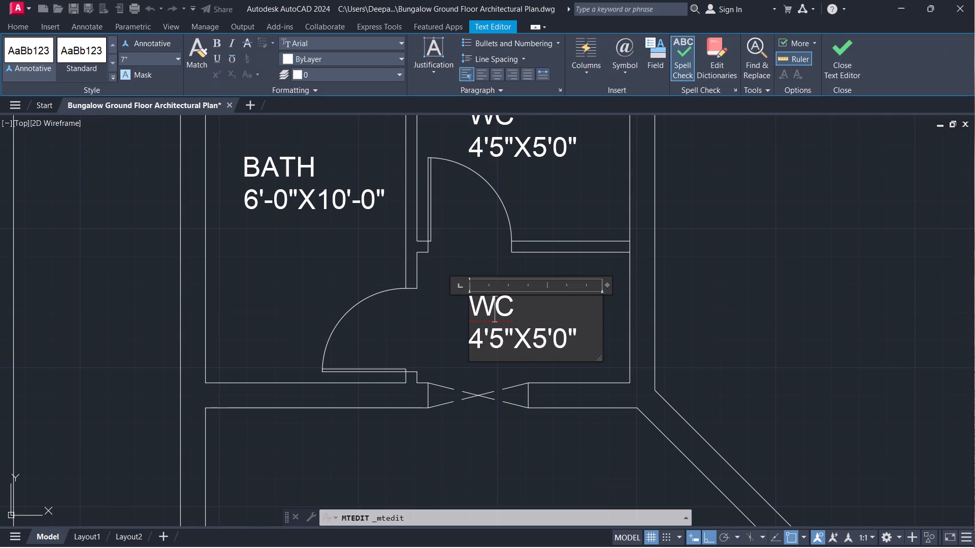
drag(519, 304, 337, 323)
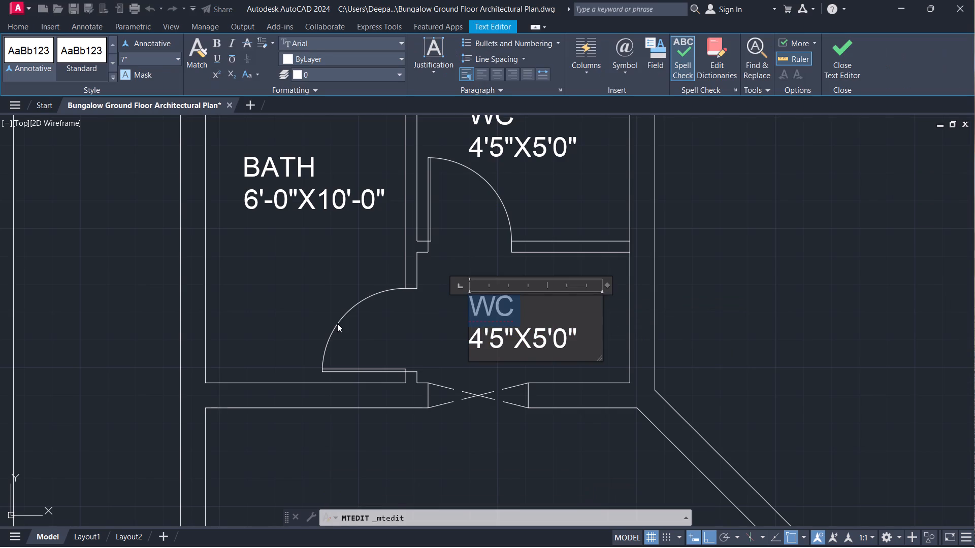
text(DRESS)
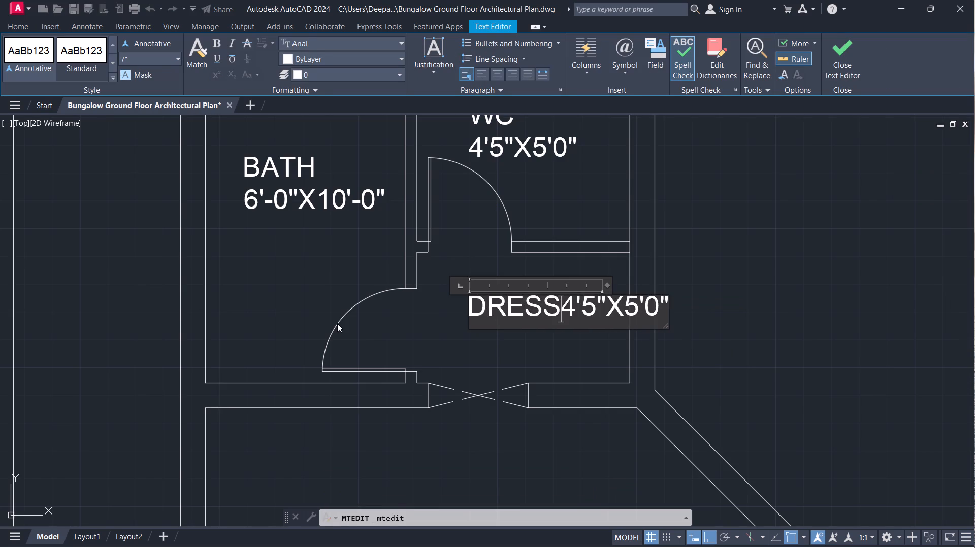
key(Return)
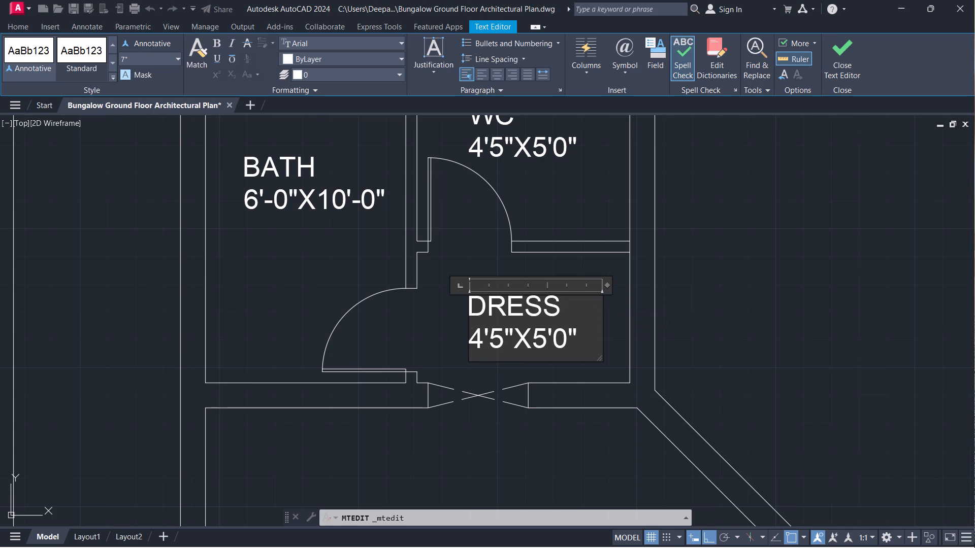
click(835, 55)
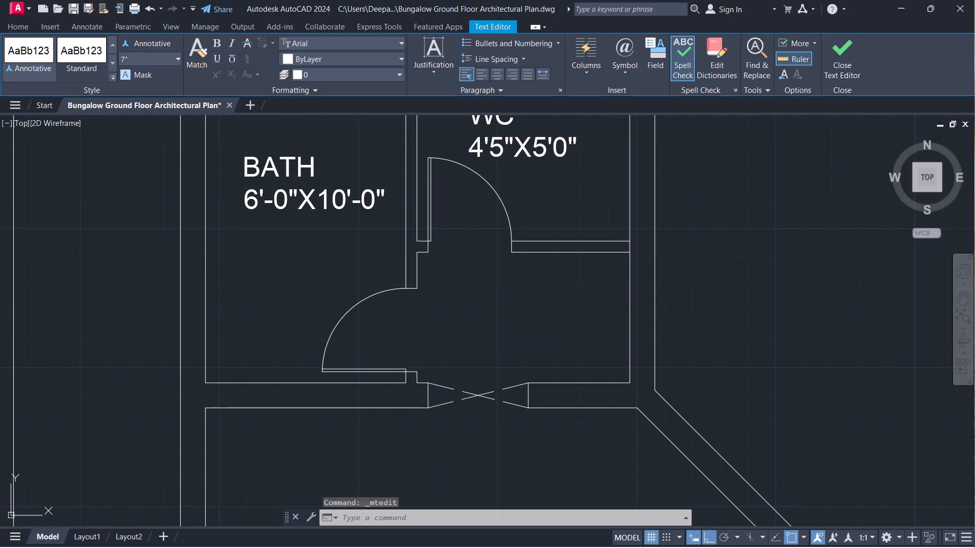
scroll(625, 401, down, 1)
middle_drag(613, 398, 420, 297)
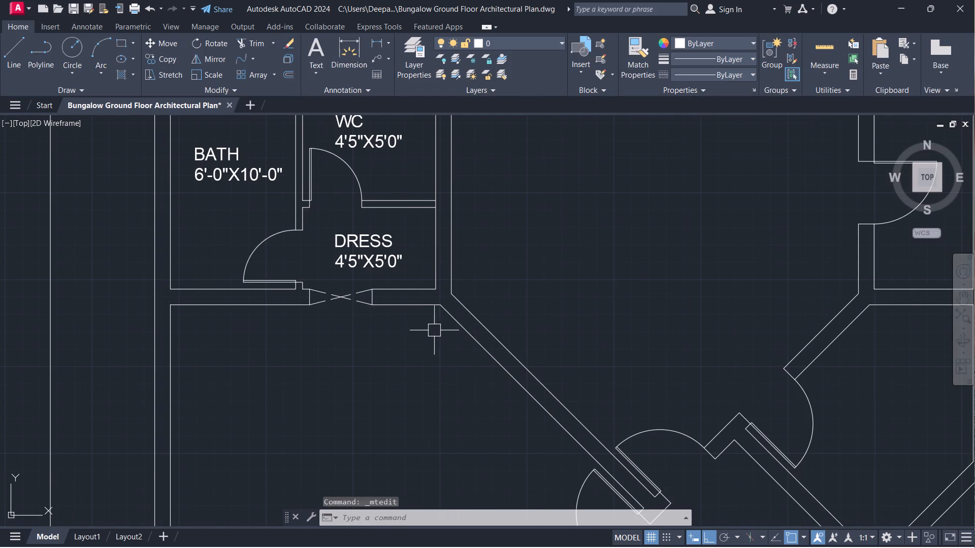
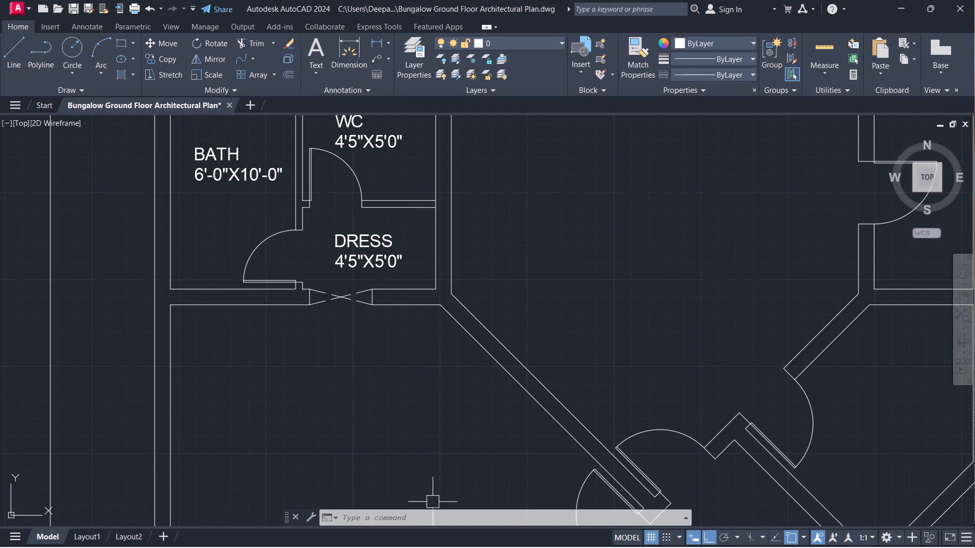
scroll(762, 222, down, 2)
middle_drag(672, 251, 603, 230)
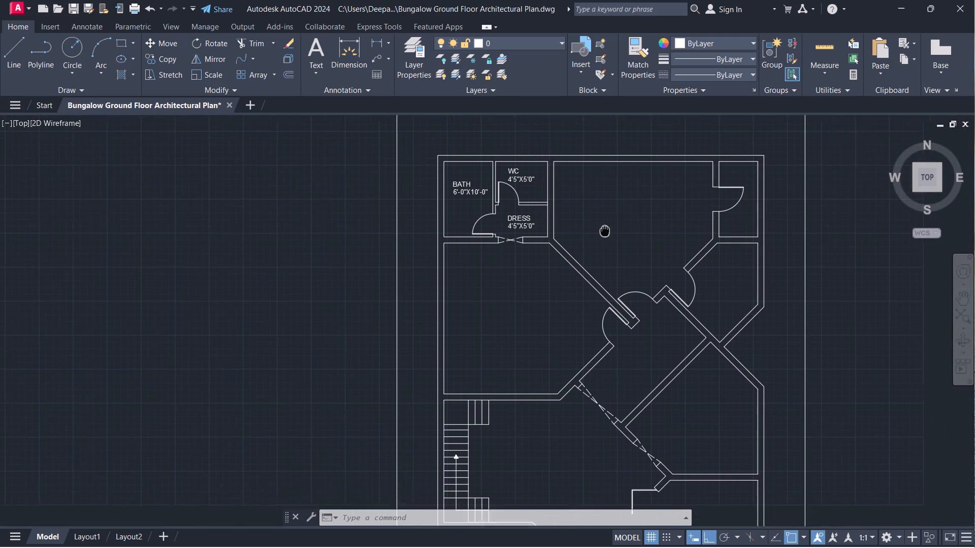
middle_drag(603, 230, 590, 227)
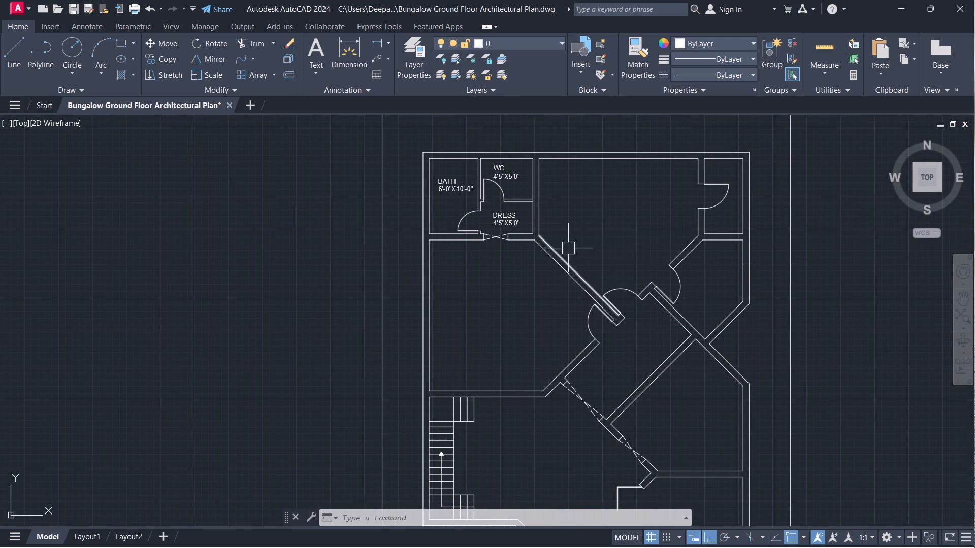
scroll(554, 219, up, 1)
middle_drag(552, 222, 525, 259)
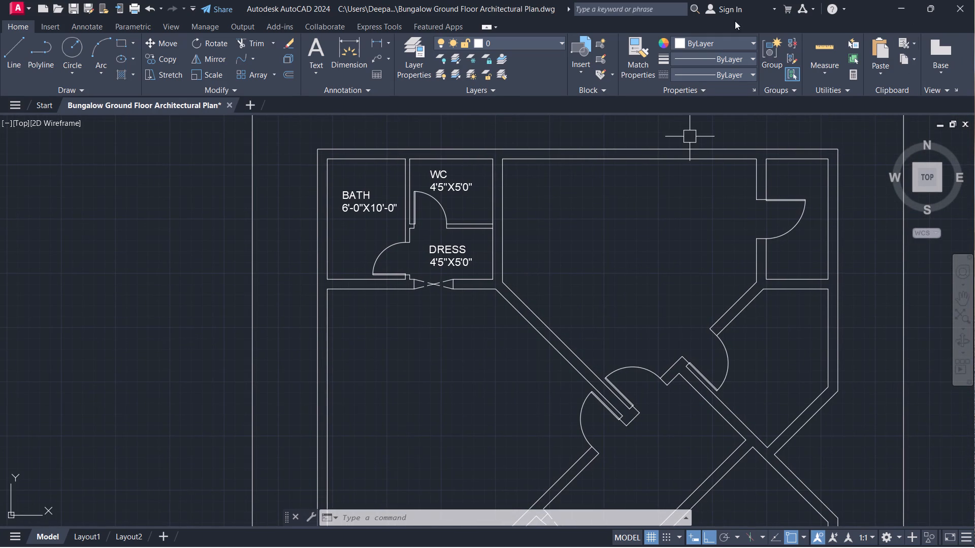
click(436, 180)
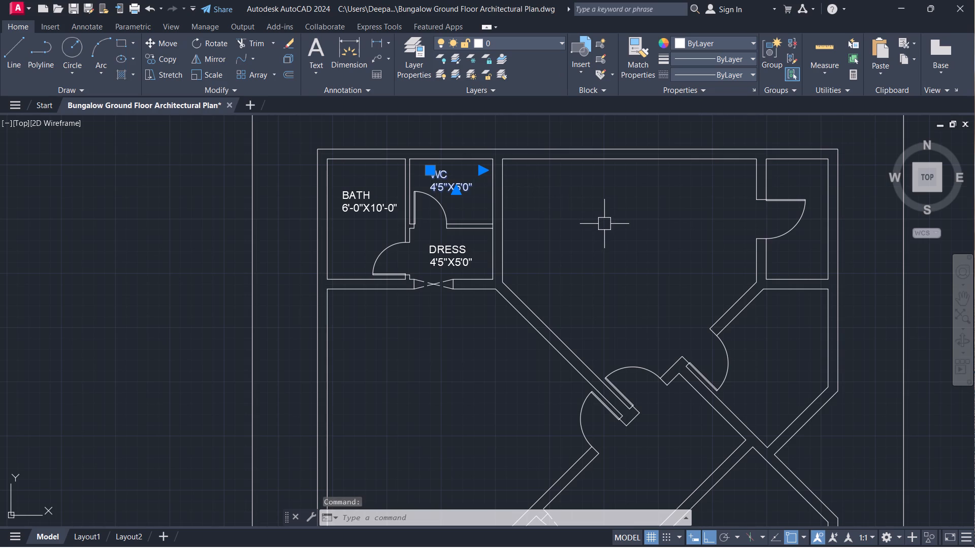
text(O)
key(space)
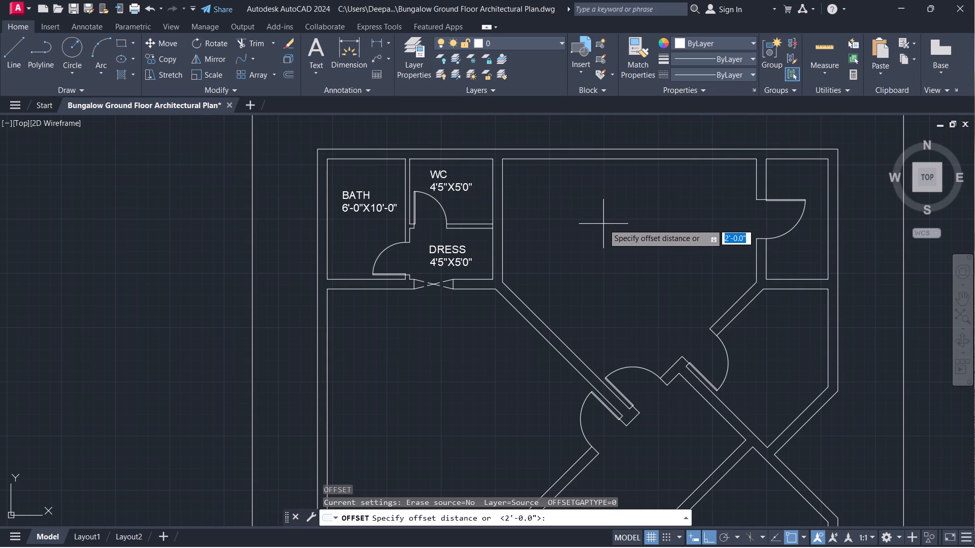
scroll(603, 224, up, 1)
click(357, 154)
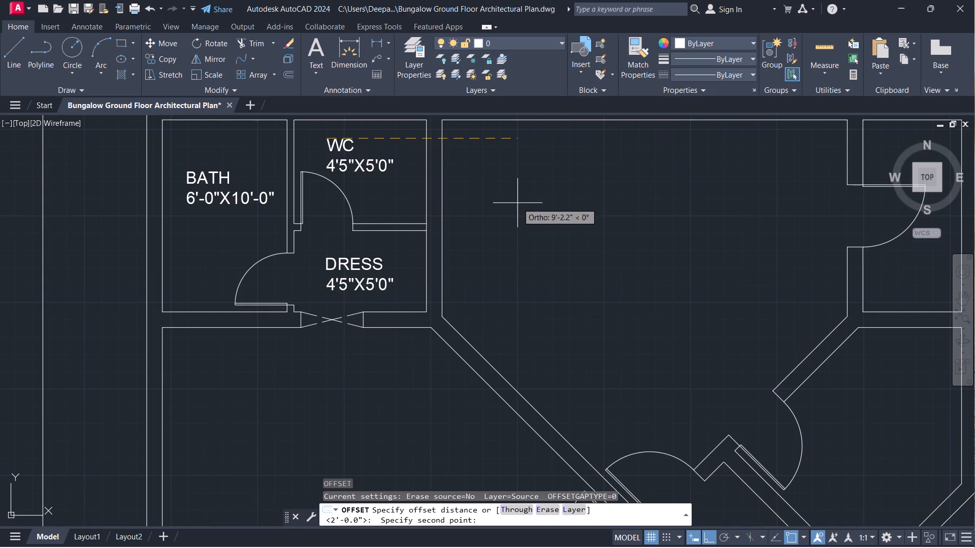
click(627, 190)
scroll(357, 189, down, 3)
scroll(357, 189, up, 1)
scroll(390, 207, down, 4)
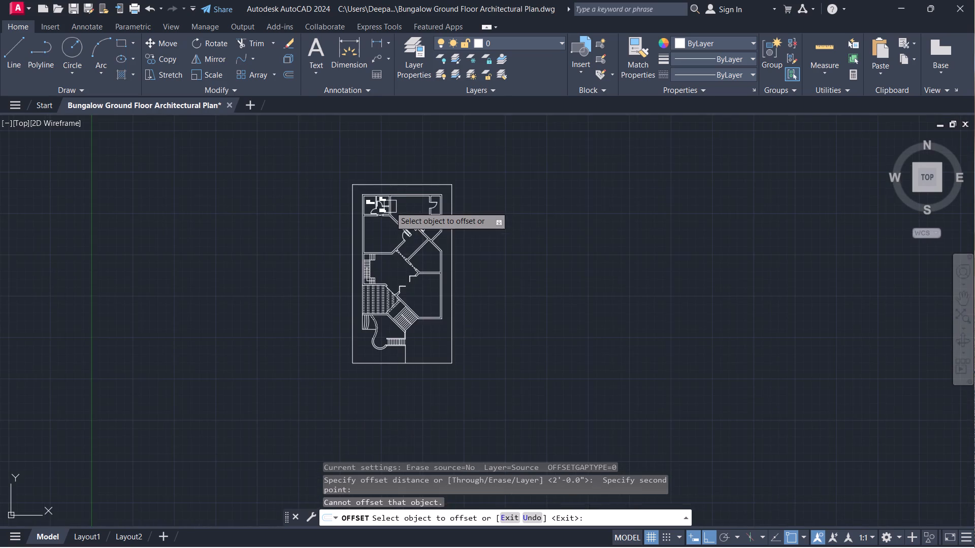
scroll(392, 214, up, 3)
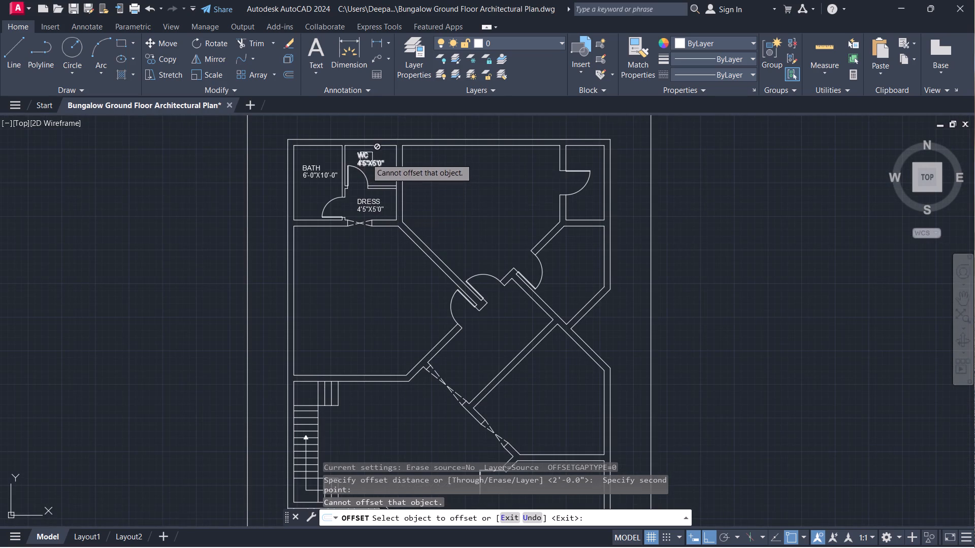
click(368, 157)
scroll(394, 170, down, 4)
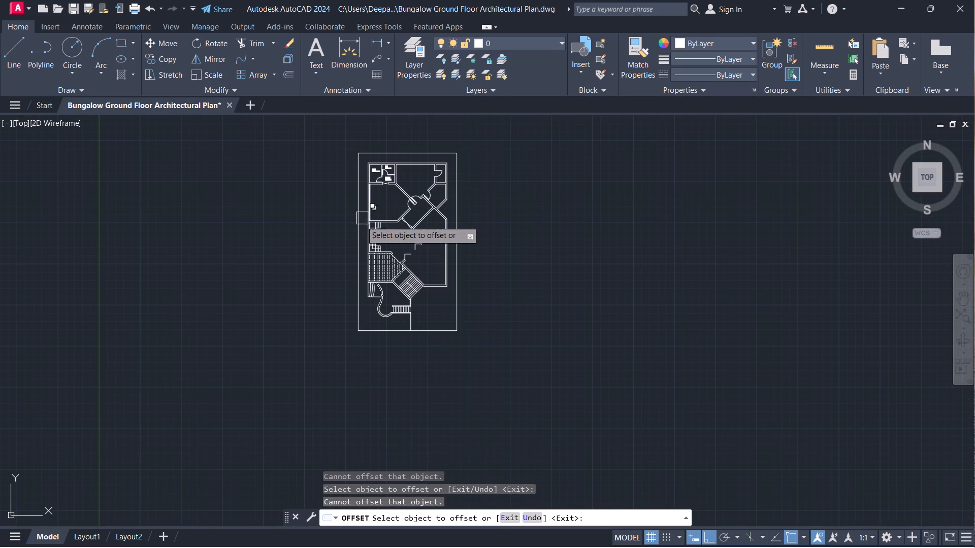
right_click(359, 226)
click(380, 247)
Copy the WC room label horizontally about 12'-10" into the large room east of the WC and dressing area.
scroll(376, 211, up, 1)
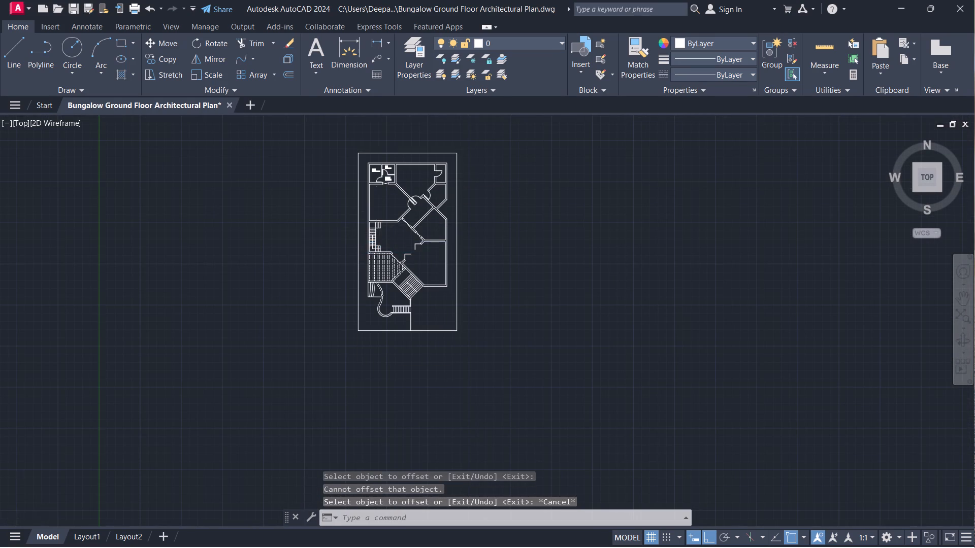
middle_drag(382, 274, 373, 345)
scroll(371, 260, up, 3)
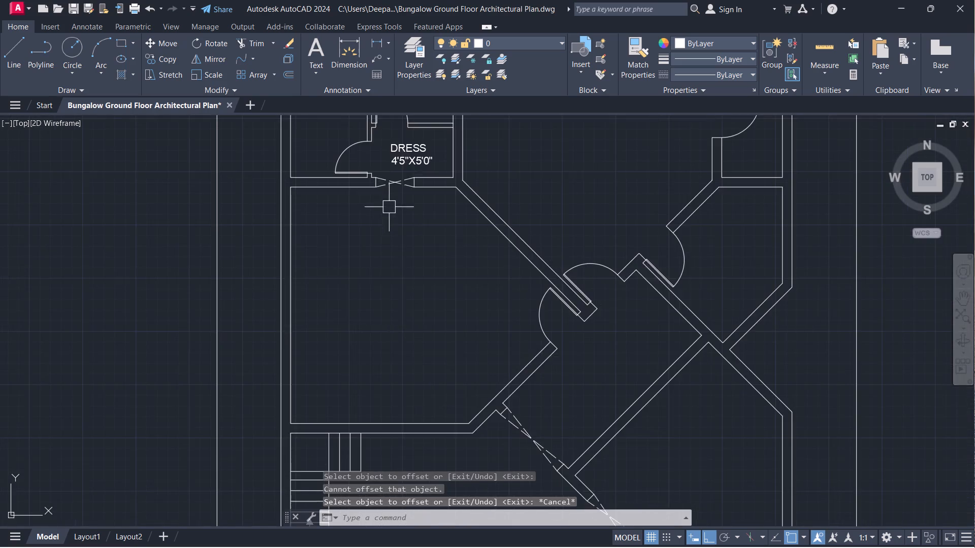
scroll(389, 176, up, 1)
middle_drag(389, 176, 381, 347)
click(425, 209)
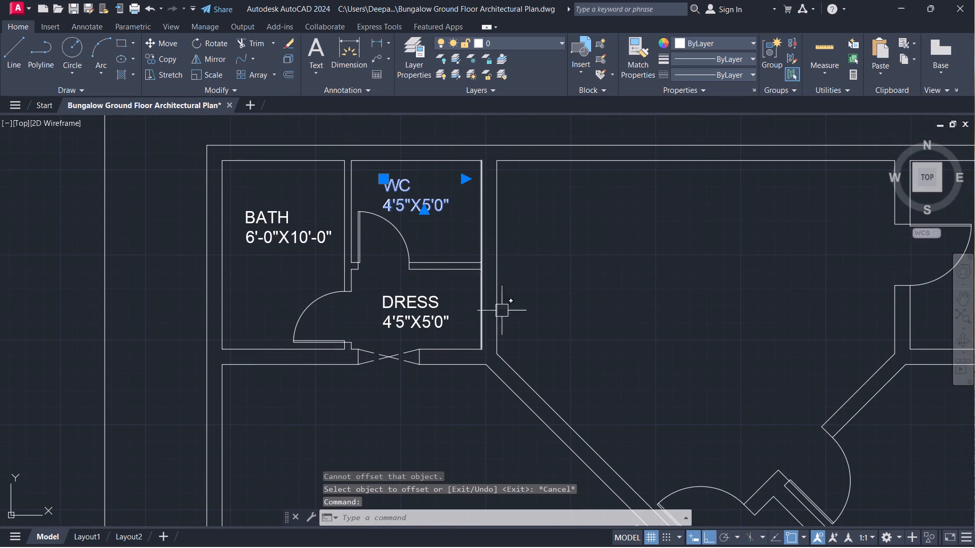
text(CO)
key(space)
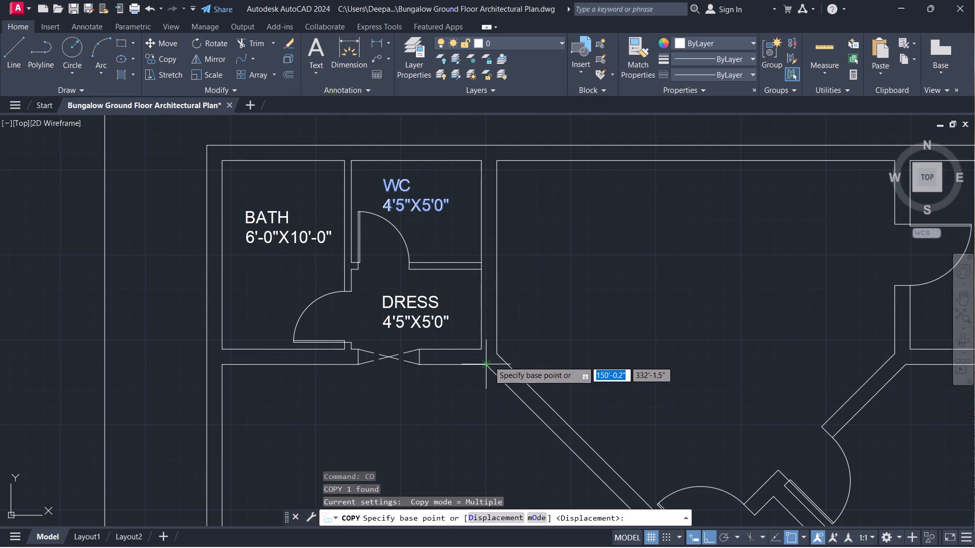
click(399, 194)
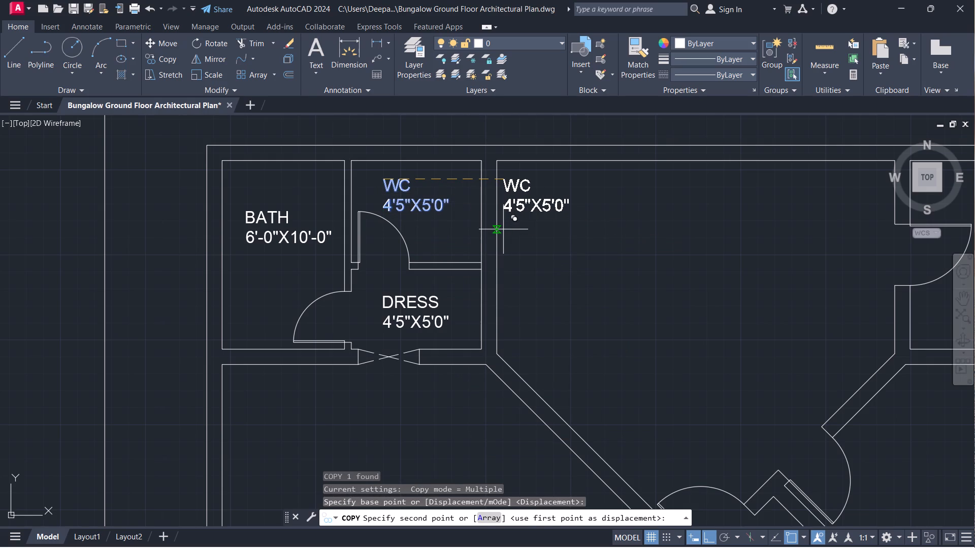
click(647, 221)
right_click(654, 241)
click(674, 262)
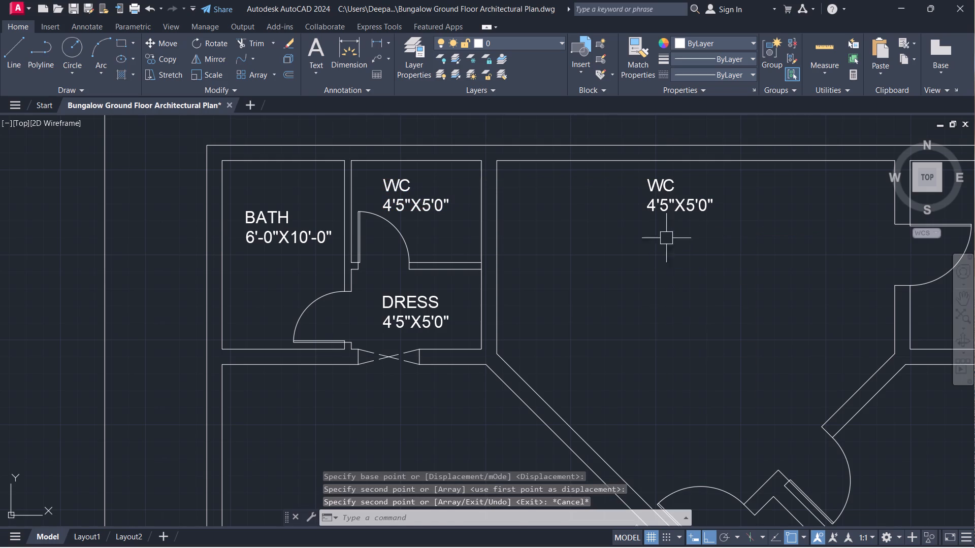
Move the copied WC label straight down about 4'-1" within the large room.
click(679, 218)
click(629, 196)
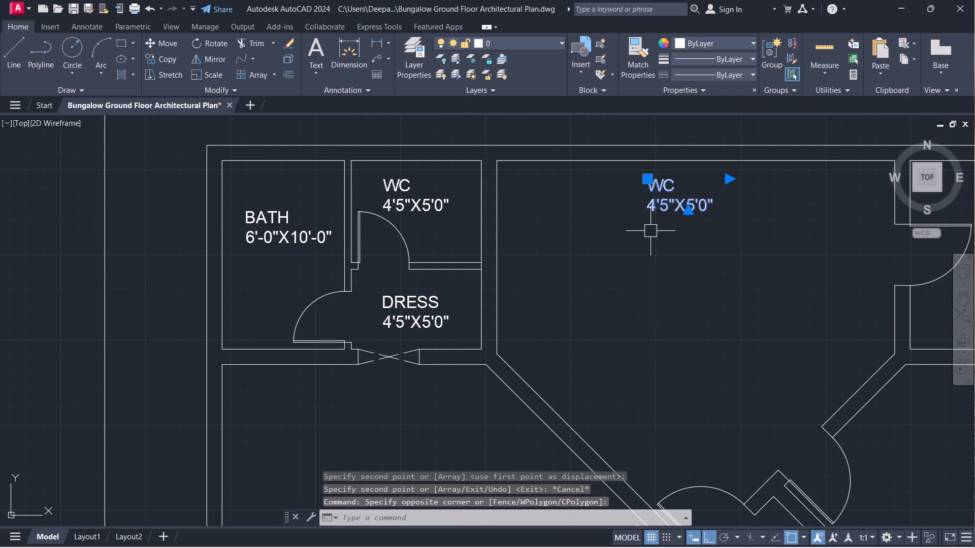
text(M)
key(space)
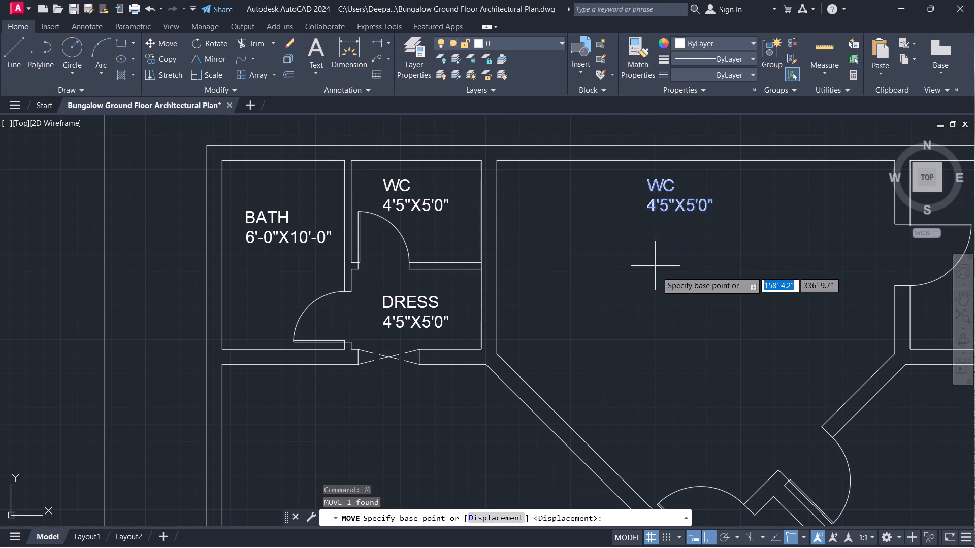
click(660, 207)
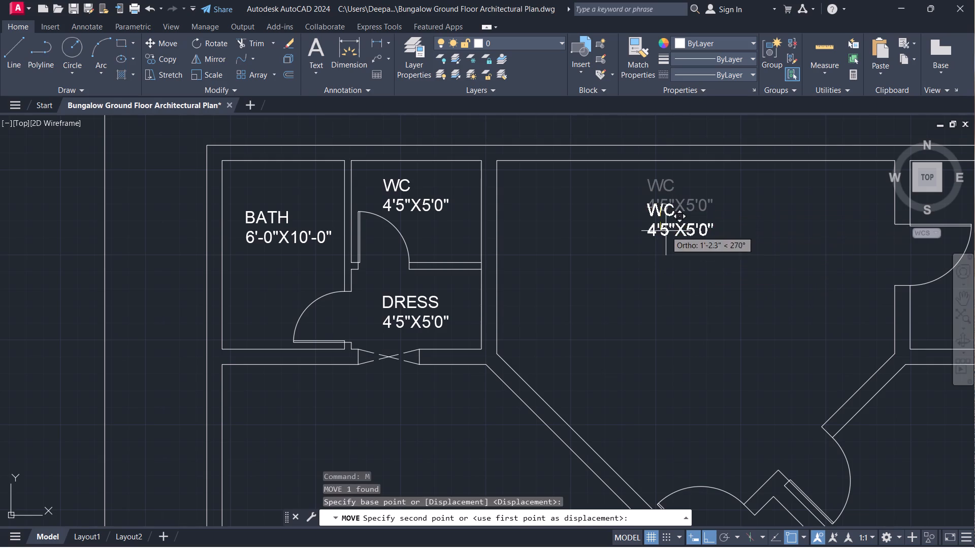
click(685, 290)
Replace the copied label's text with BEDROOM on the first line and 19'-6"X19'-6" on the second.
scroll(667, 318, up, 2)
double_click(651, 194)
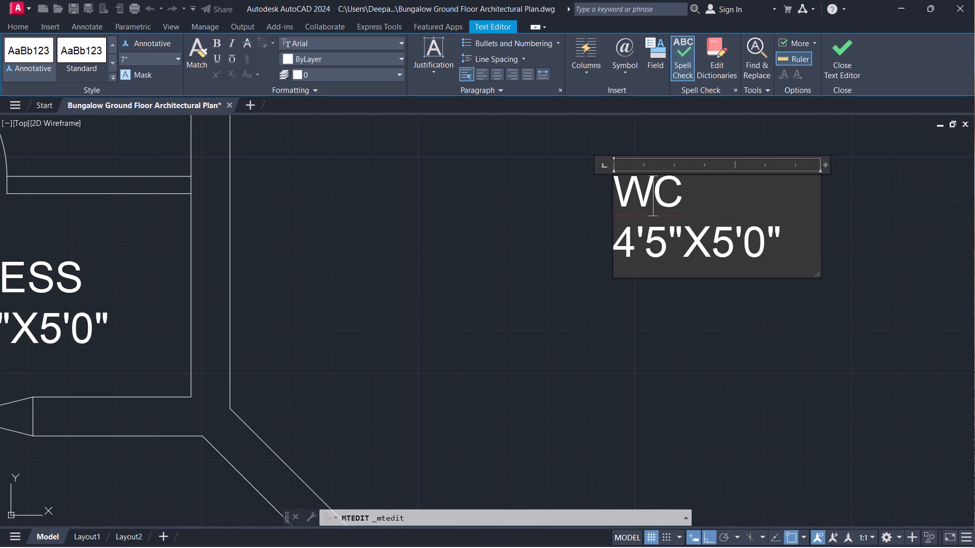
key(ctrl+s)
key(ctrl+a)
text(BEDR)
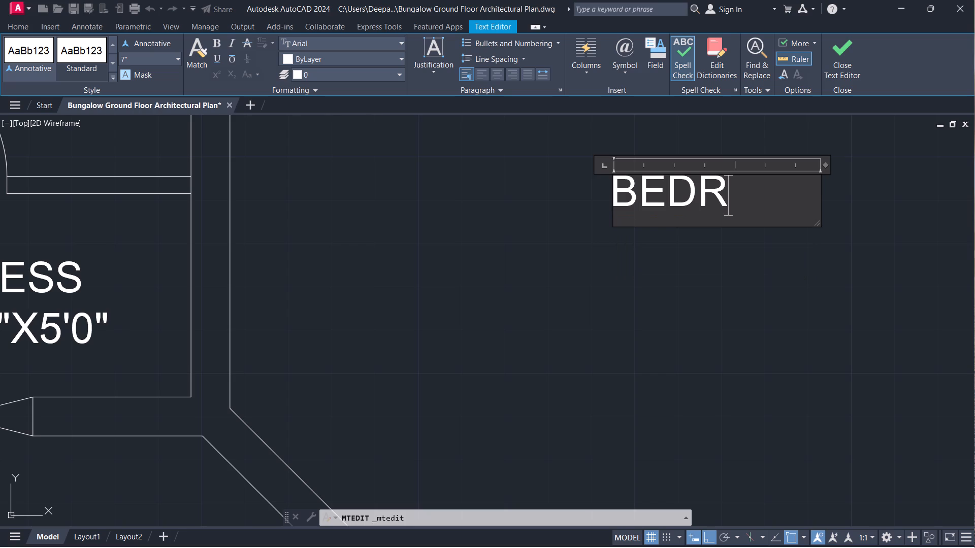
text(OOM)
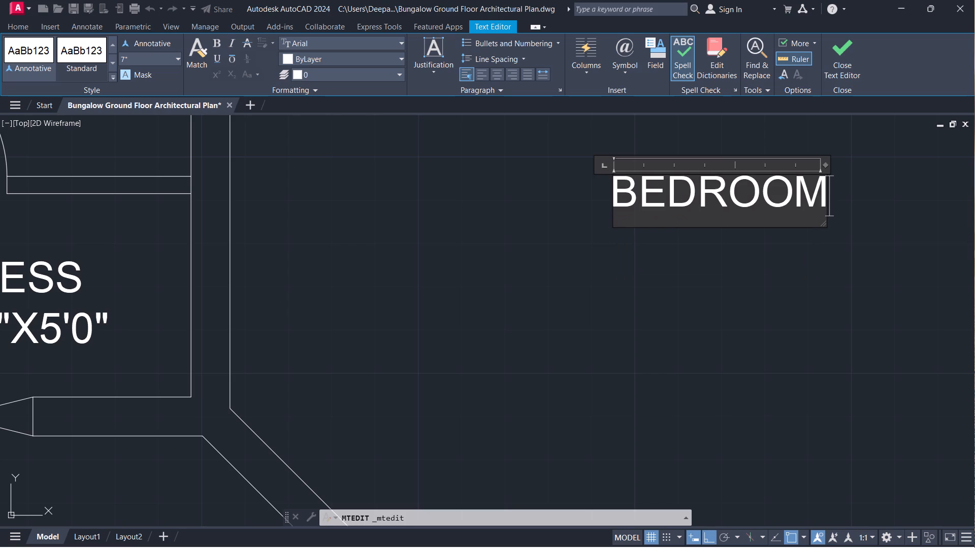
key(Down)
key(Return)
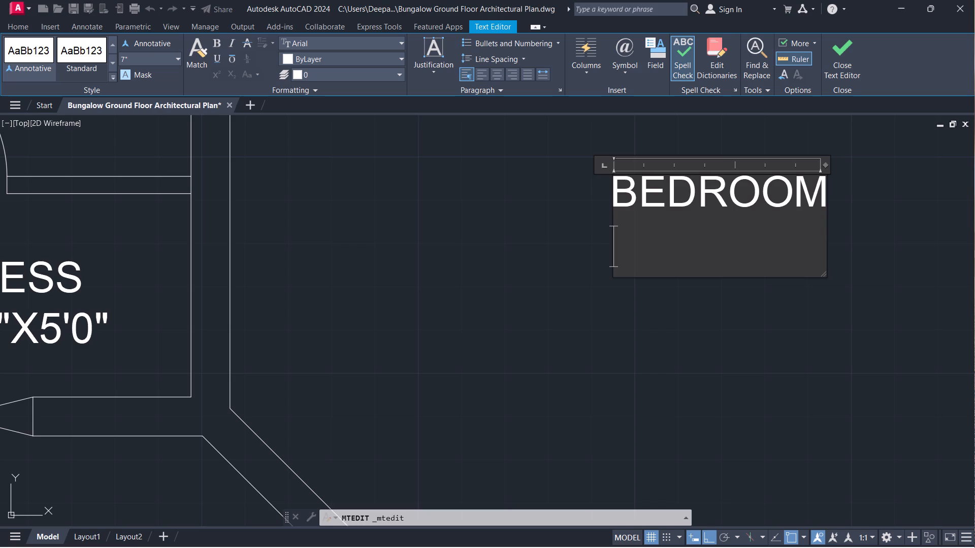
text(19')
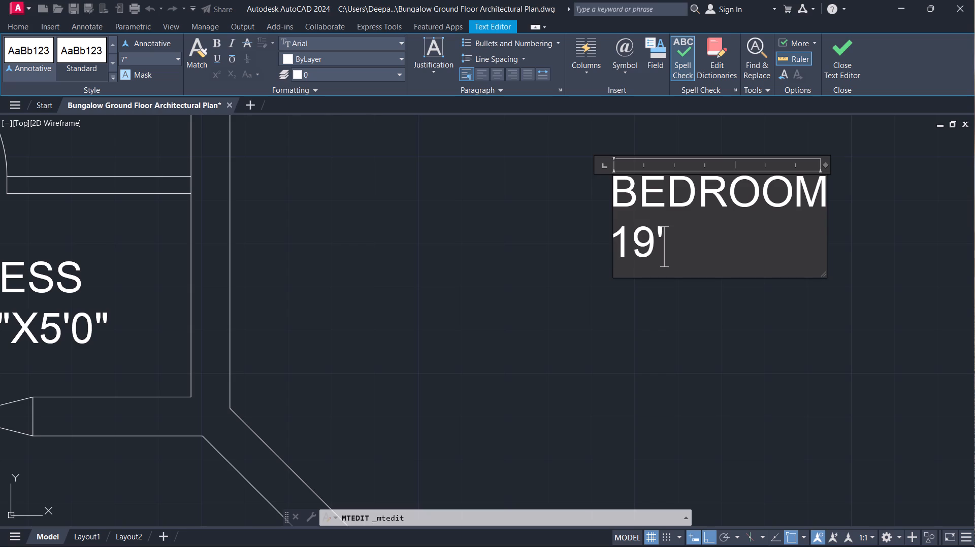
text(-6")
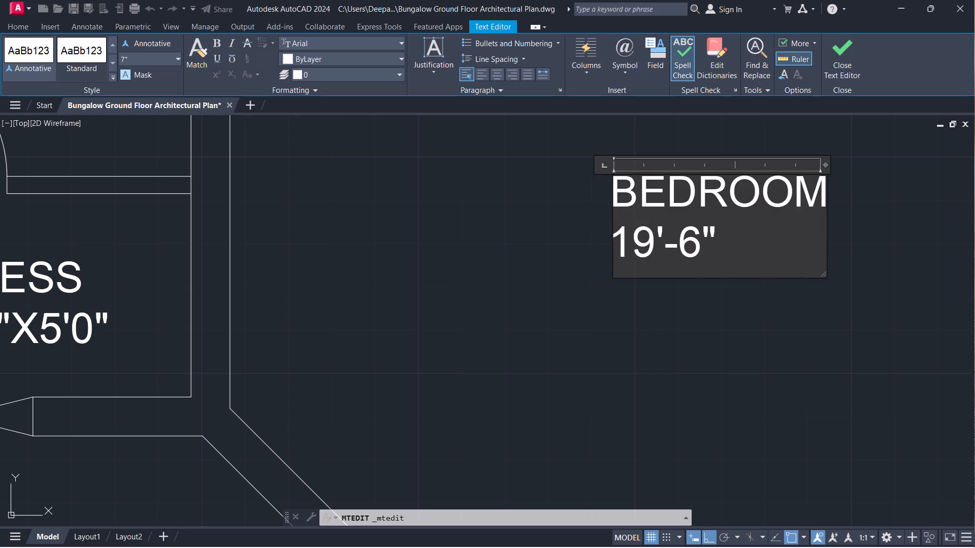
key(x)
text(19')
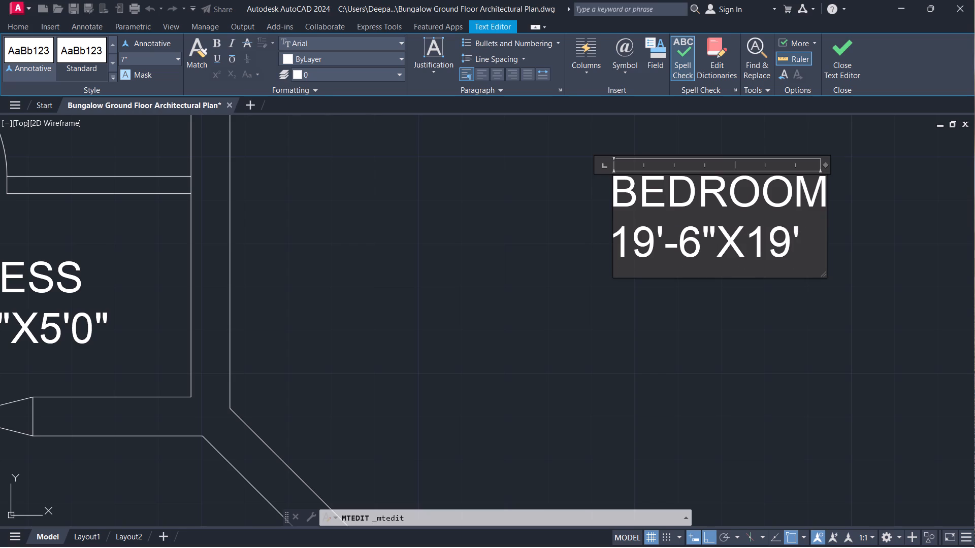
text(-6")
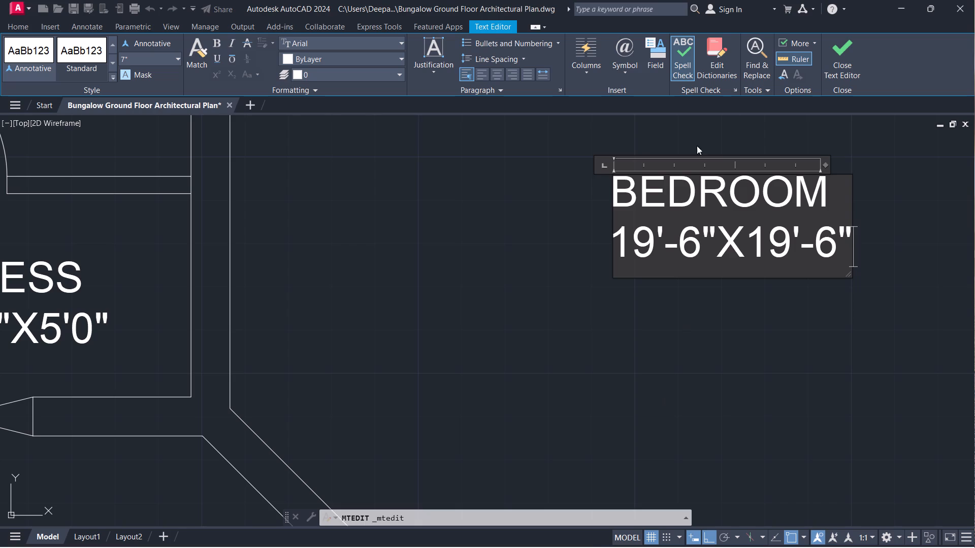
click(841, 67)
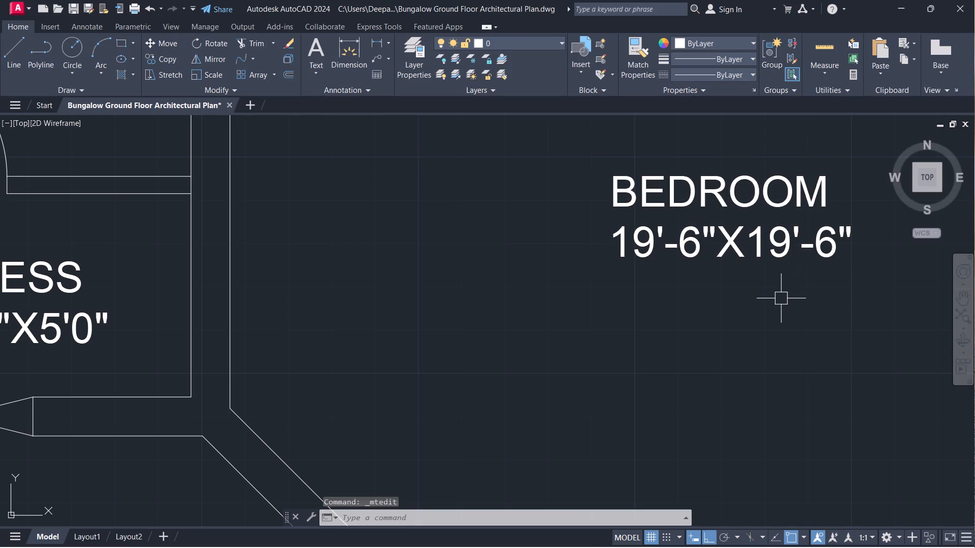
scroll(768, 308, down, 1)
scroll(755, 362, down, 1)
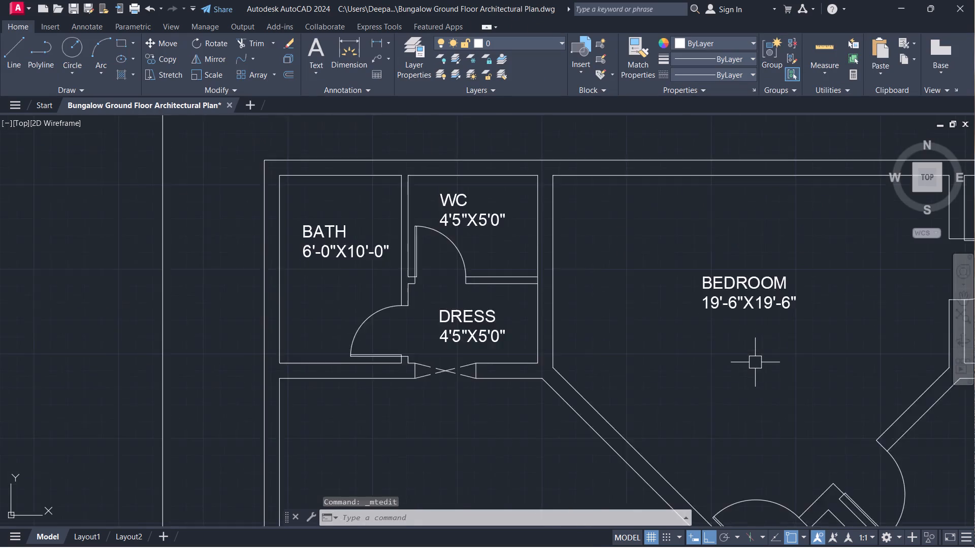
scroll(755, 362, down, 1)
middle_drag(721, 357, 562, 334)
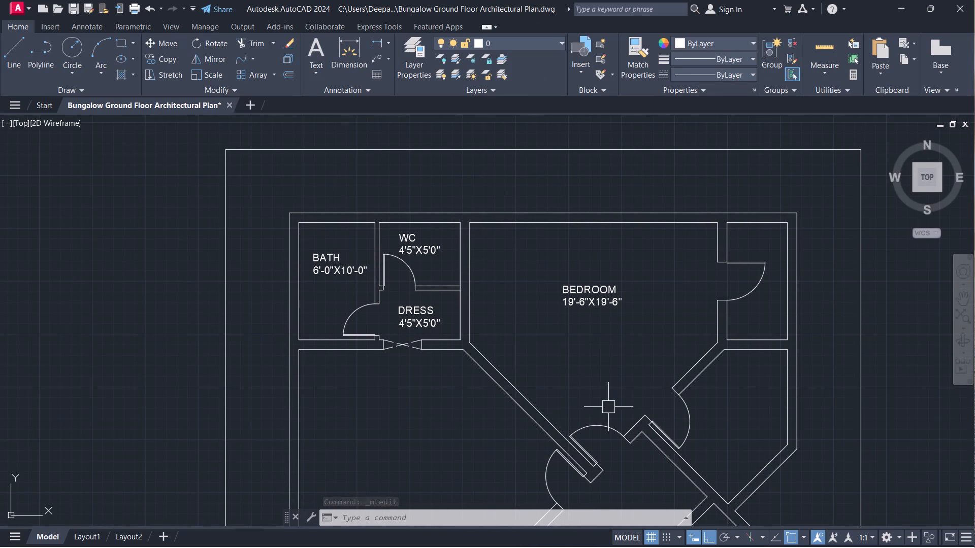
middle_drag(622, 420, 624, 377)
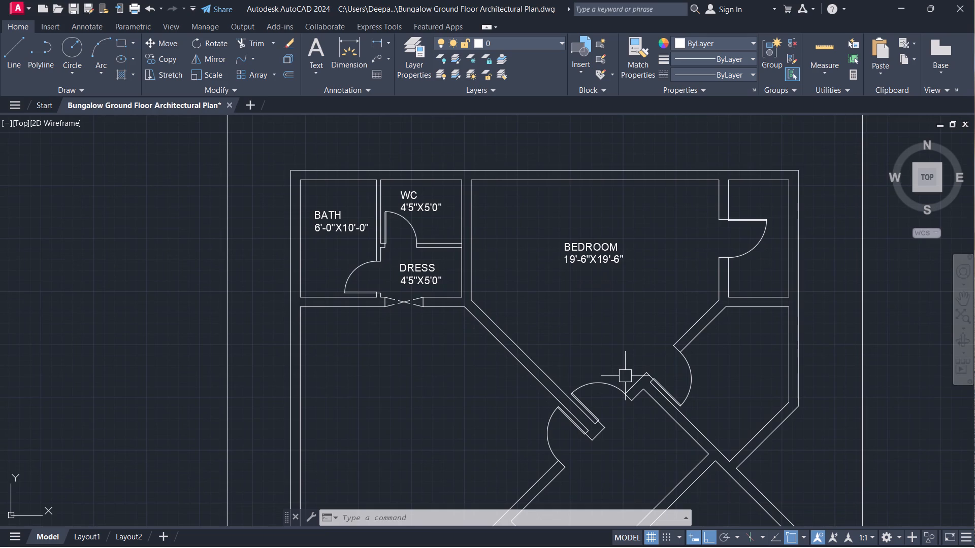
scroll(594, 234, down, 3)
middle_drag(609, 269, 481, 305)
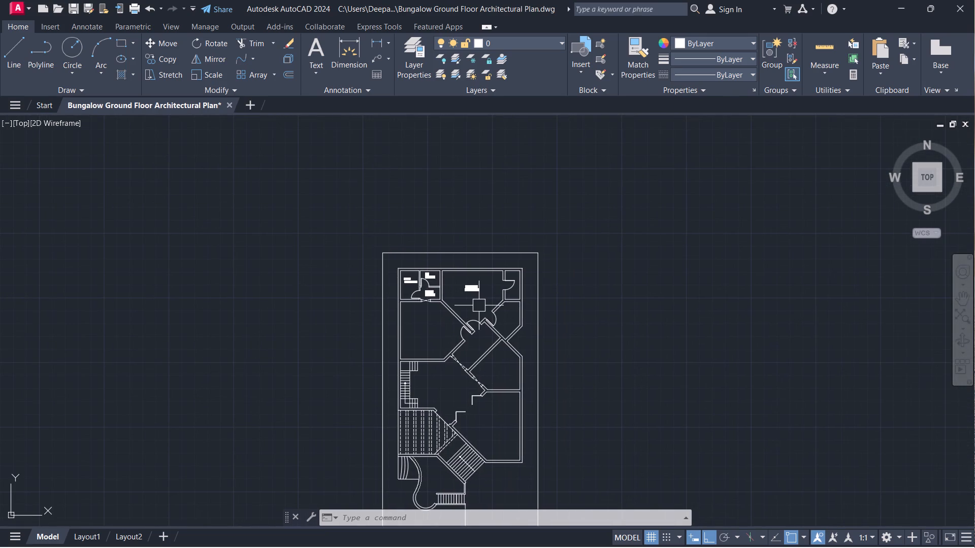
Copy the WC room label about 26'-8" east into the small room beyond the bedroom, with Ortho and object snap off.
scroll(467, 250, up, 3)
scroll(518, 403, up, 2)
middle_drag(520, 404, 527, 336)
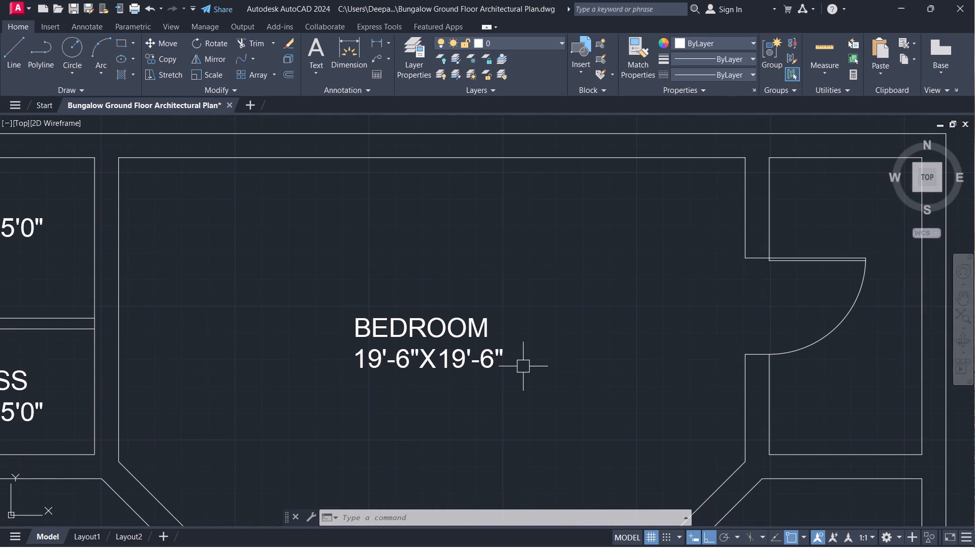
click(477, 380)
click(411, 305)
scroll(408, 302, down, 2)
middle_drag(408, 302, 497, 336)
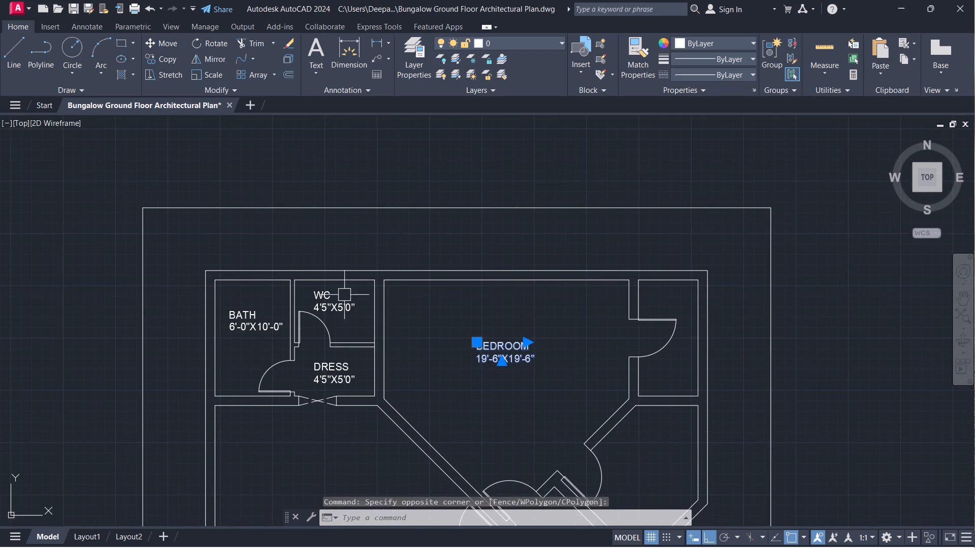
scroll(350, 310, up, 1)
click(343, 313)
key(Escape)
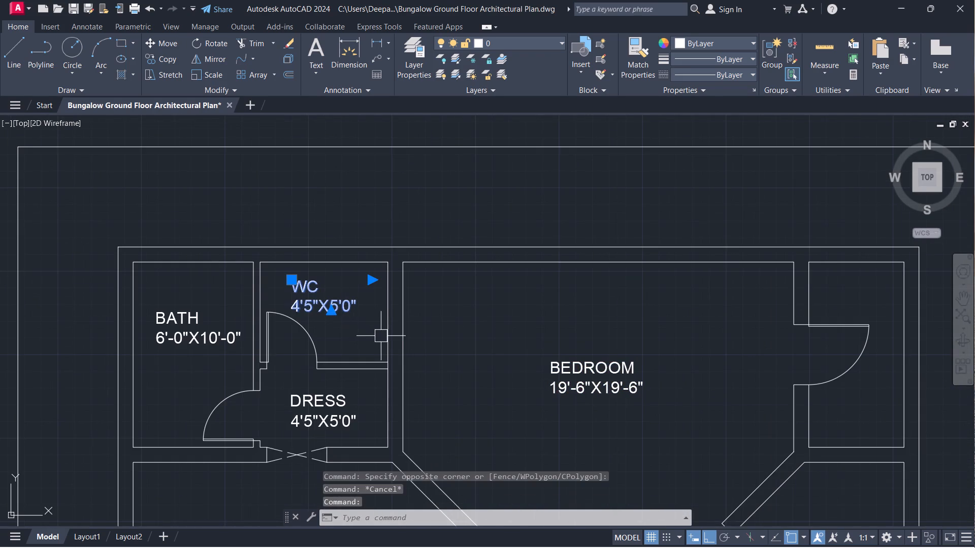
text(CO)
key(space)
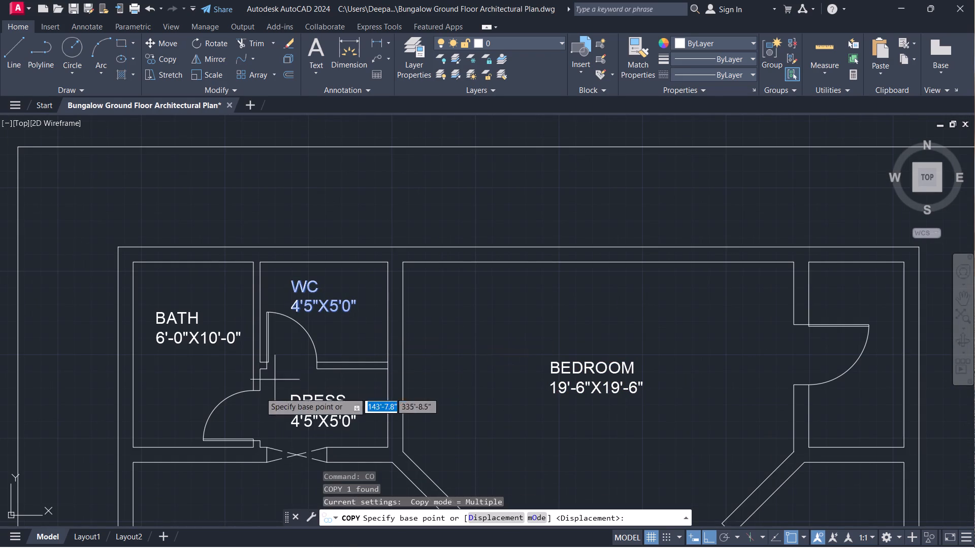
click(302, 279)
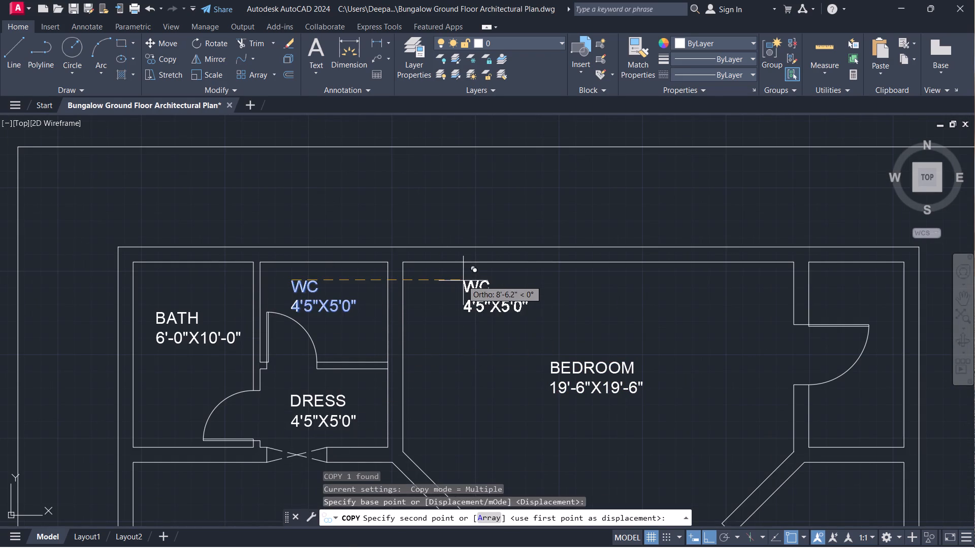
key(F8)
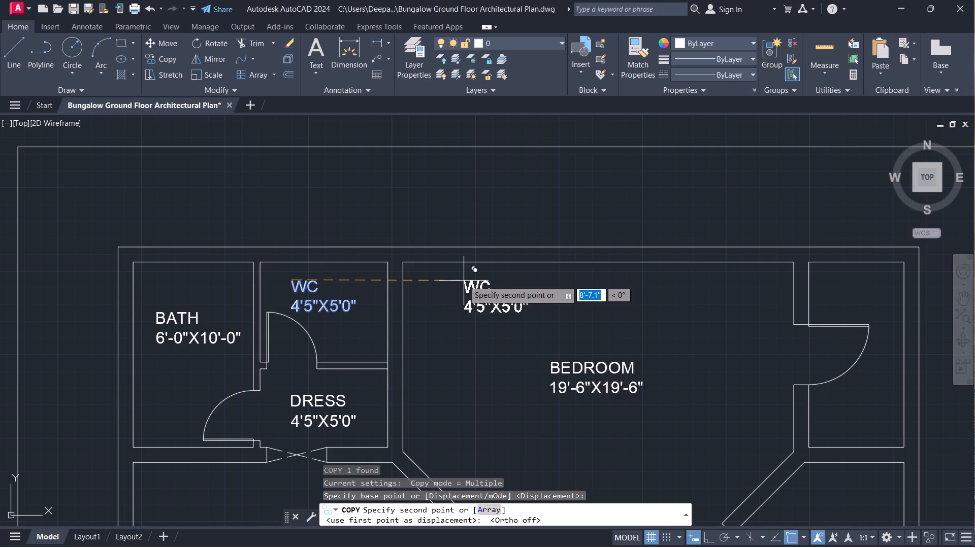
key(F3)
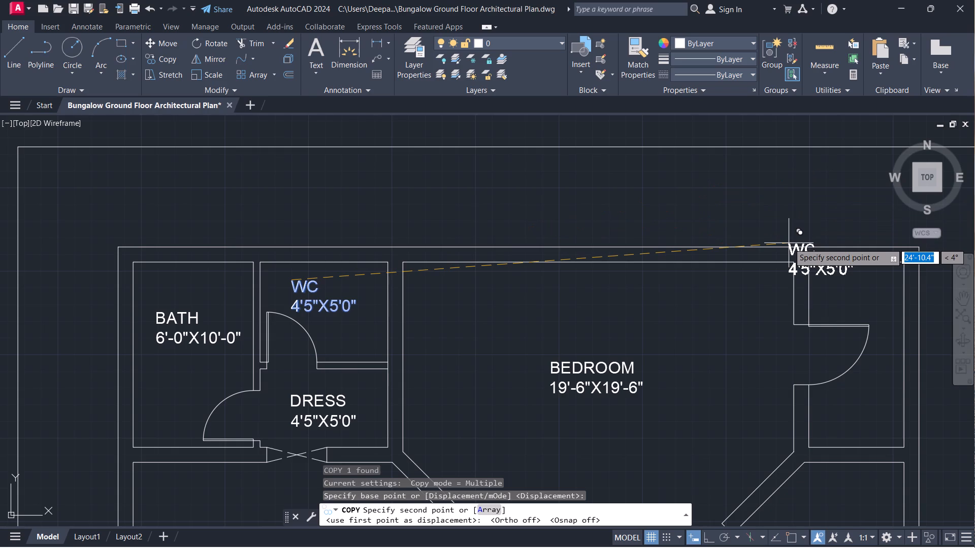
middle_drag(832, 298, 640, 297)
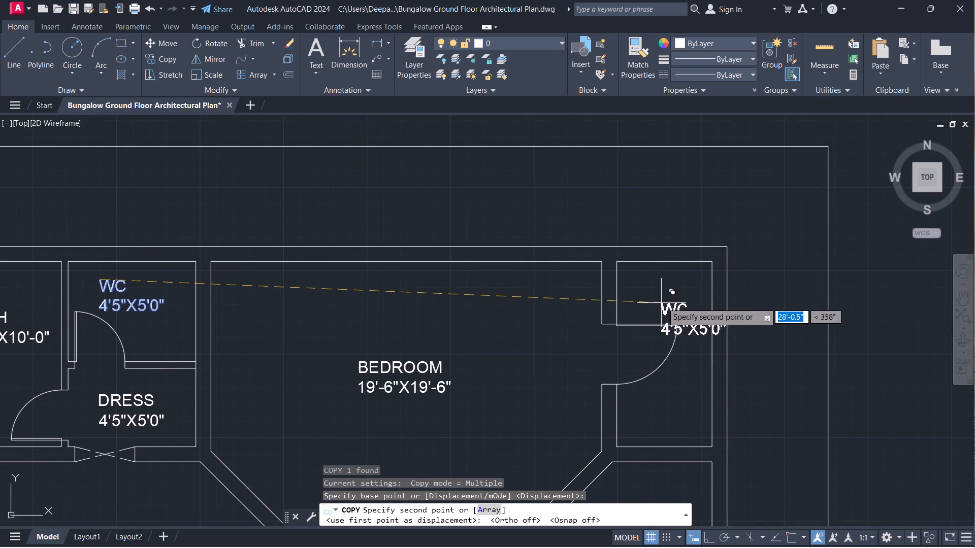
scroll(663, 299, up, 2)
click(593, 256)
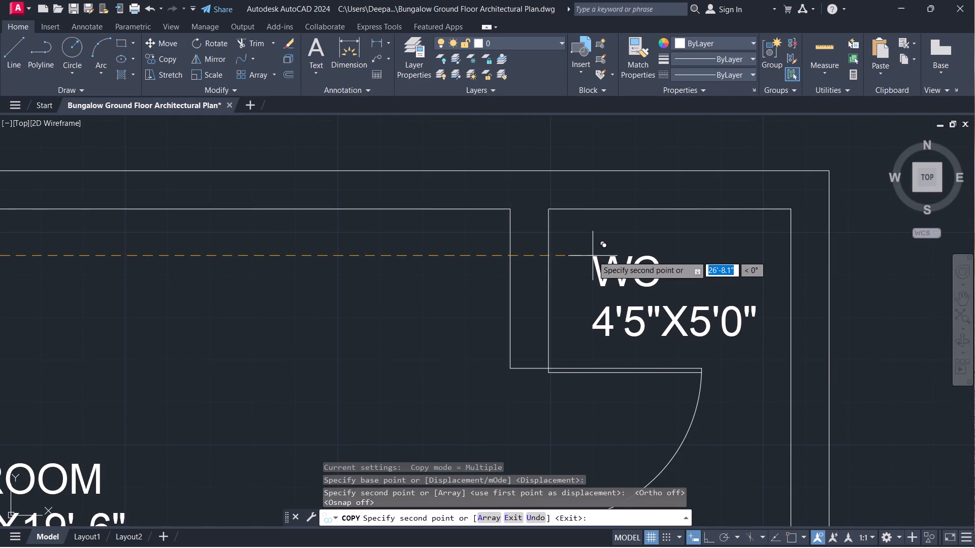
key(Escape)
key(Escape)
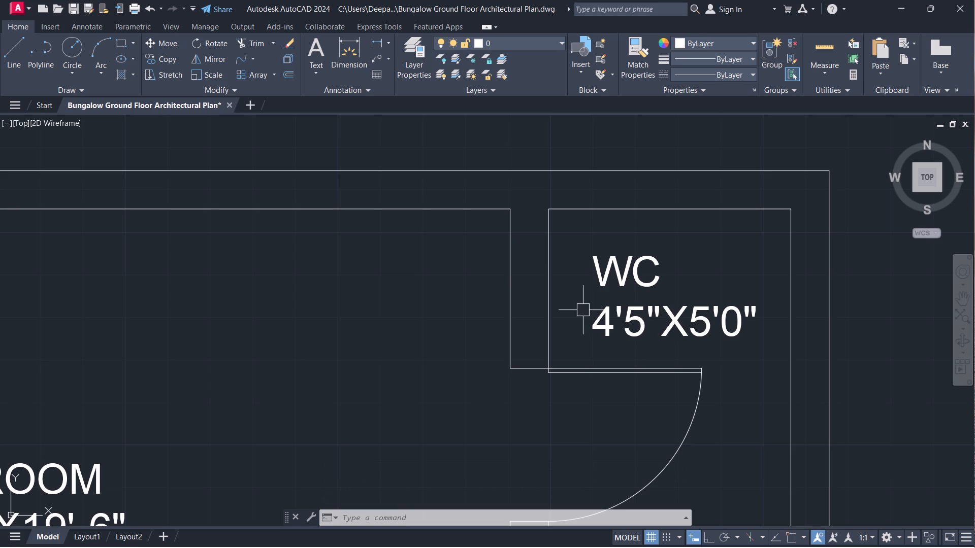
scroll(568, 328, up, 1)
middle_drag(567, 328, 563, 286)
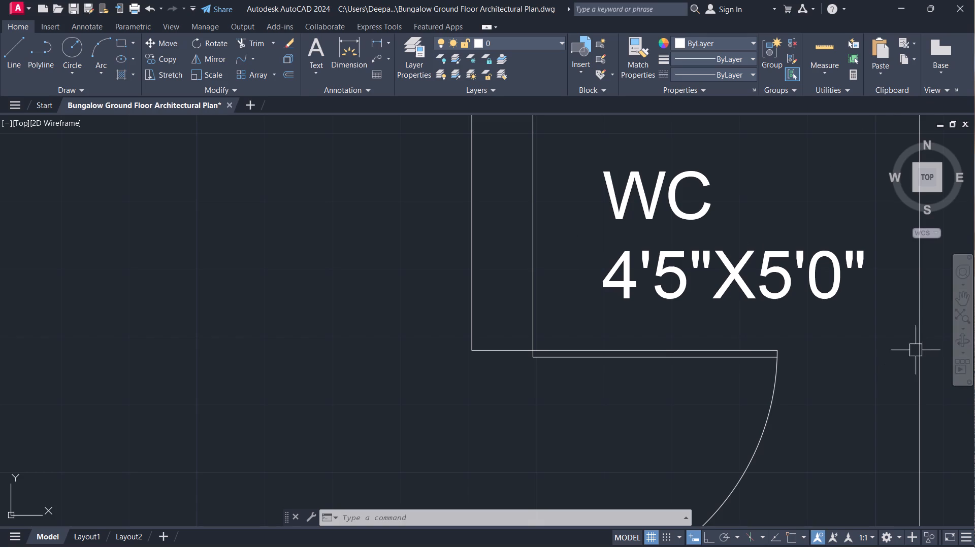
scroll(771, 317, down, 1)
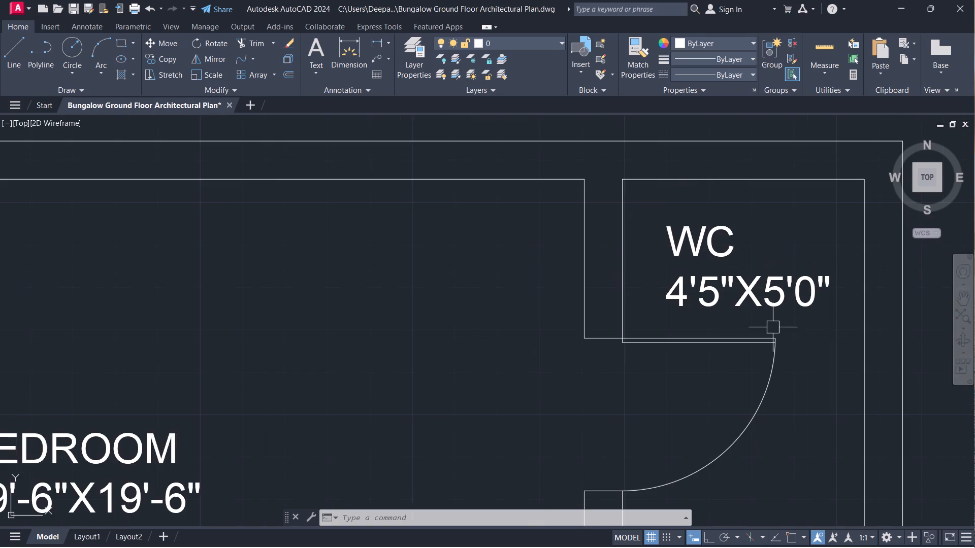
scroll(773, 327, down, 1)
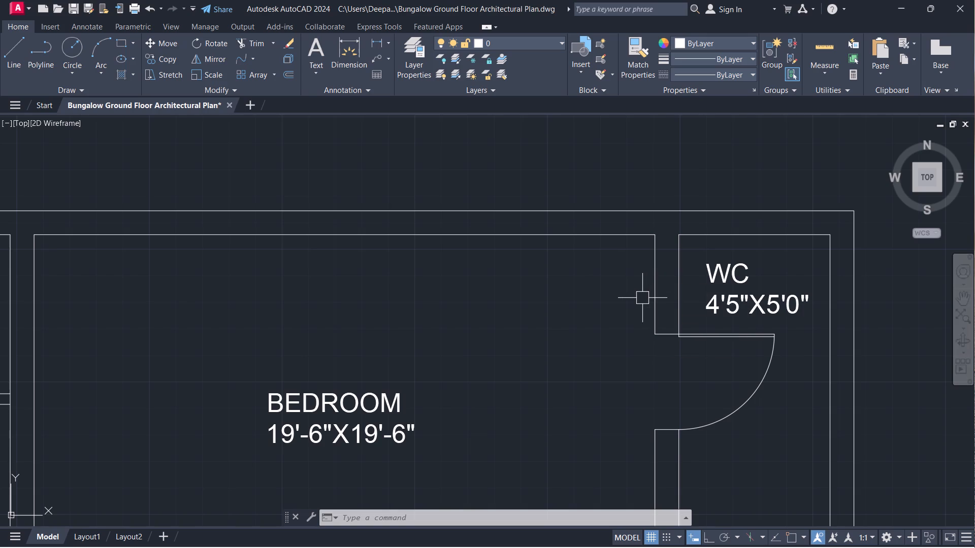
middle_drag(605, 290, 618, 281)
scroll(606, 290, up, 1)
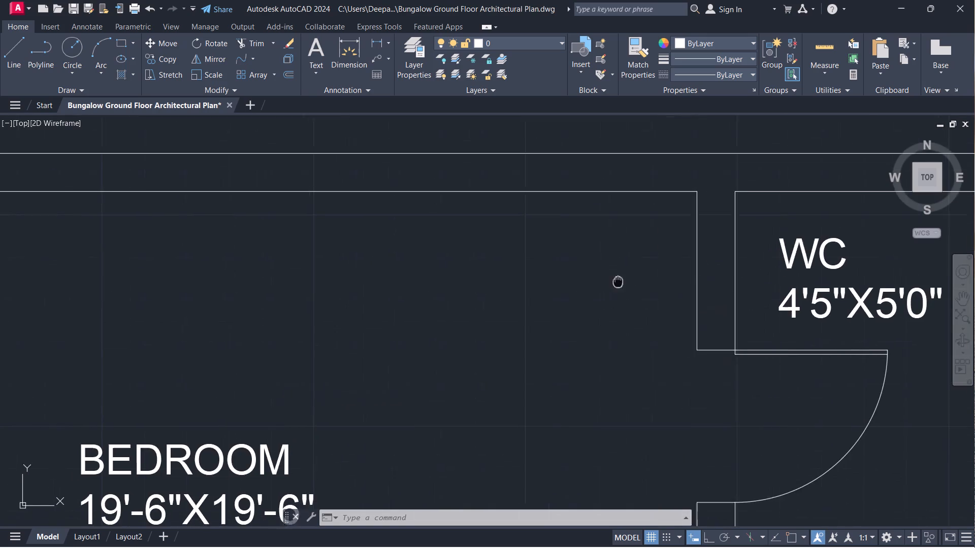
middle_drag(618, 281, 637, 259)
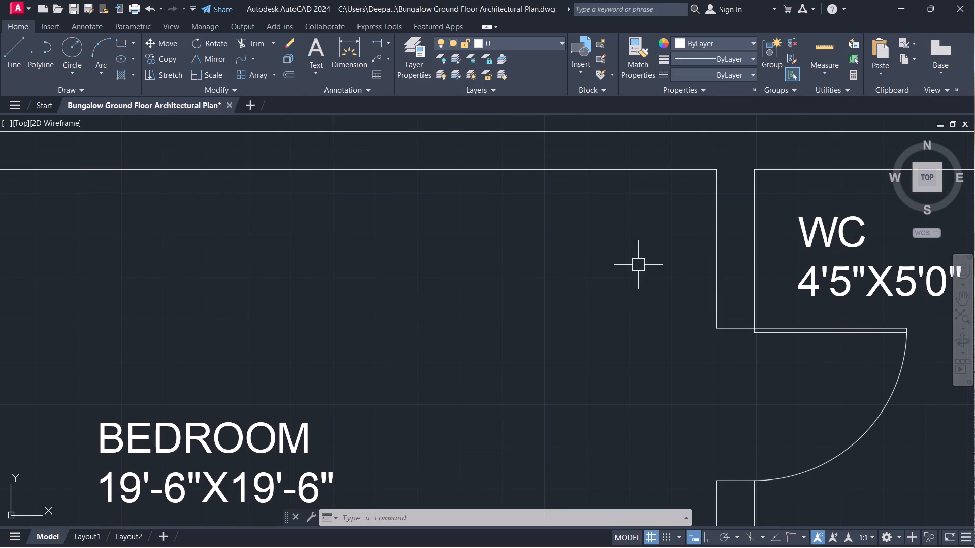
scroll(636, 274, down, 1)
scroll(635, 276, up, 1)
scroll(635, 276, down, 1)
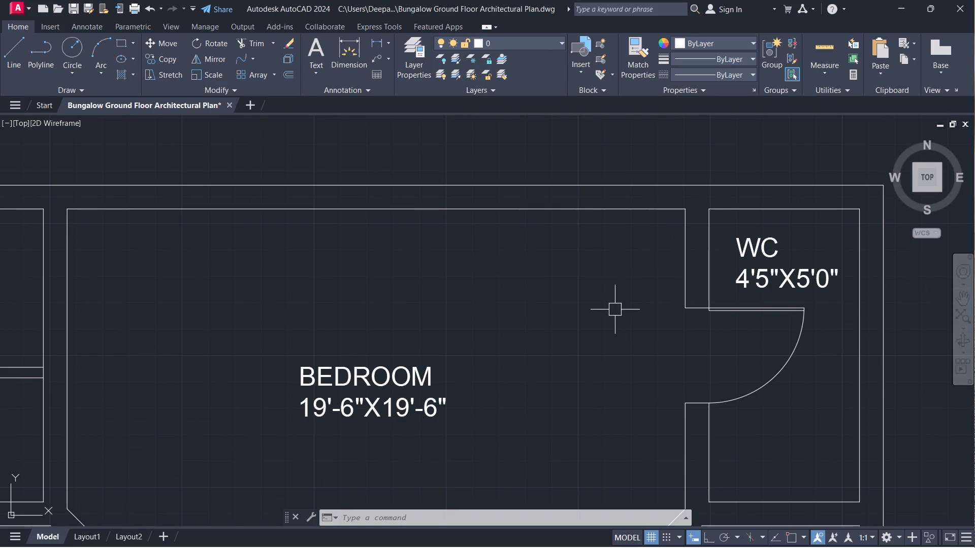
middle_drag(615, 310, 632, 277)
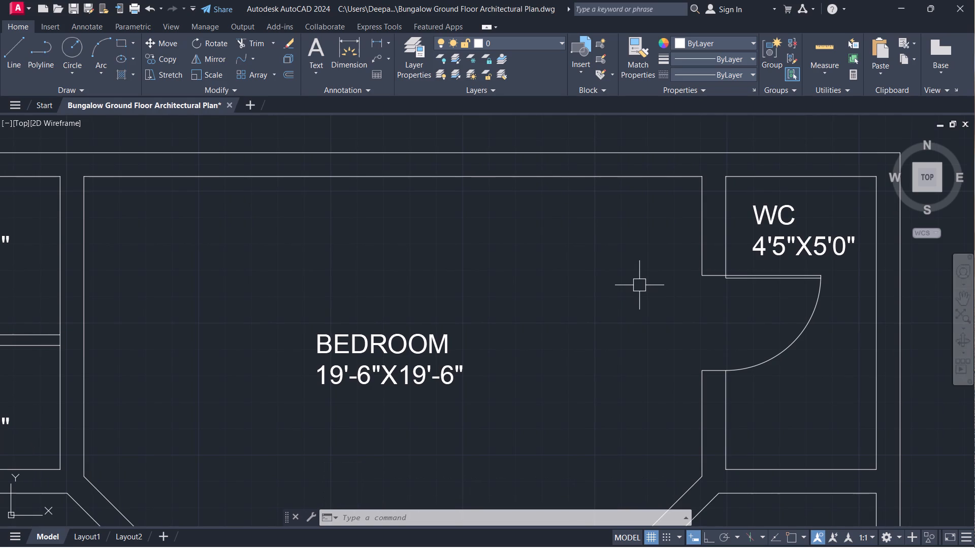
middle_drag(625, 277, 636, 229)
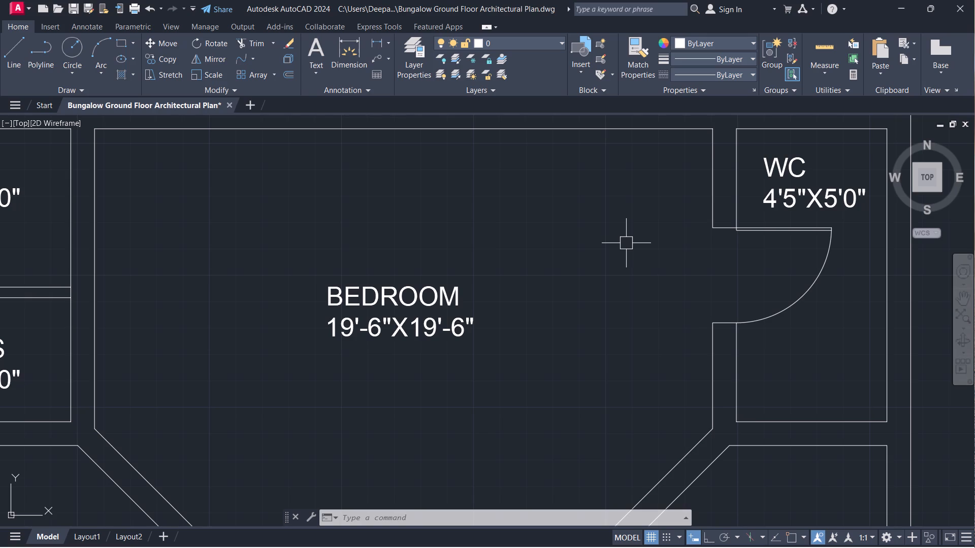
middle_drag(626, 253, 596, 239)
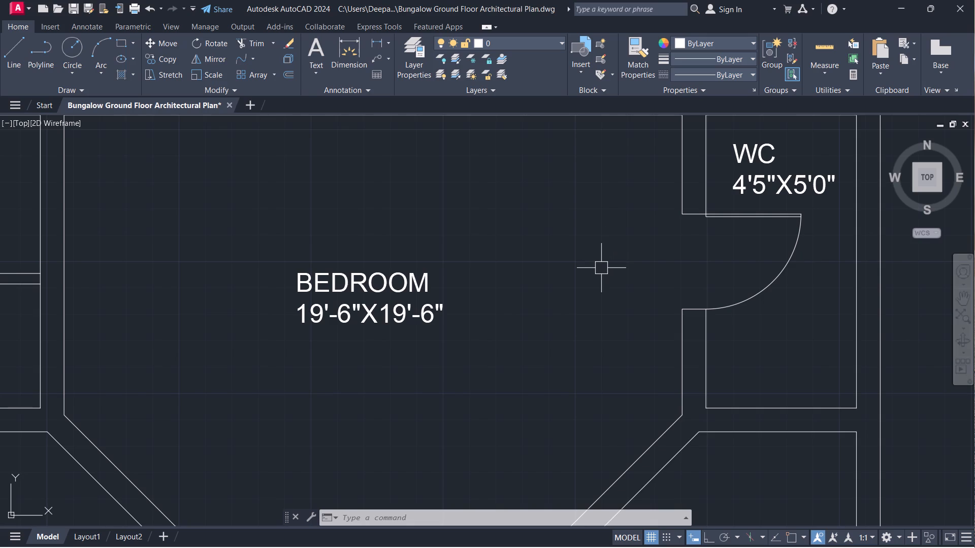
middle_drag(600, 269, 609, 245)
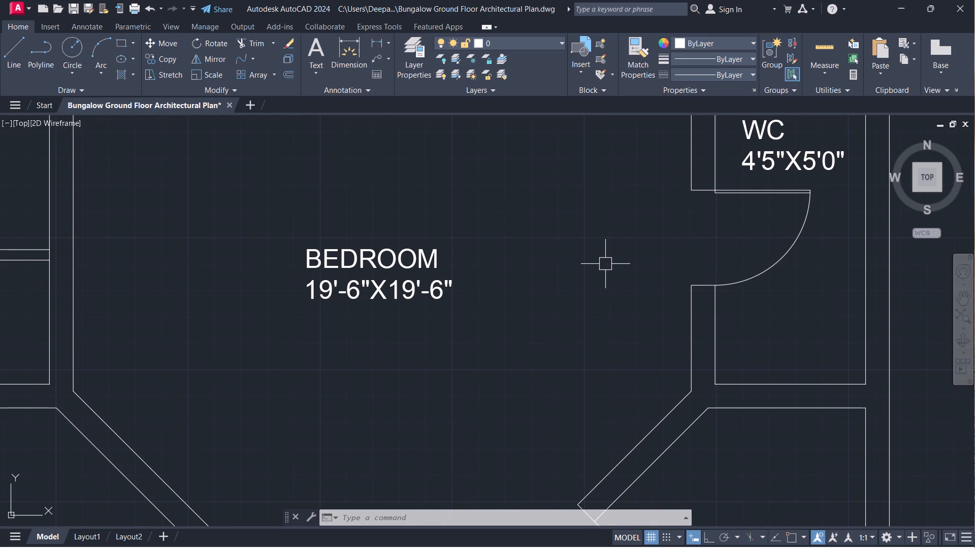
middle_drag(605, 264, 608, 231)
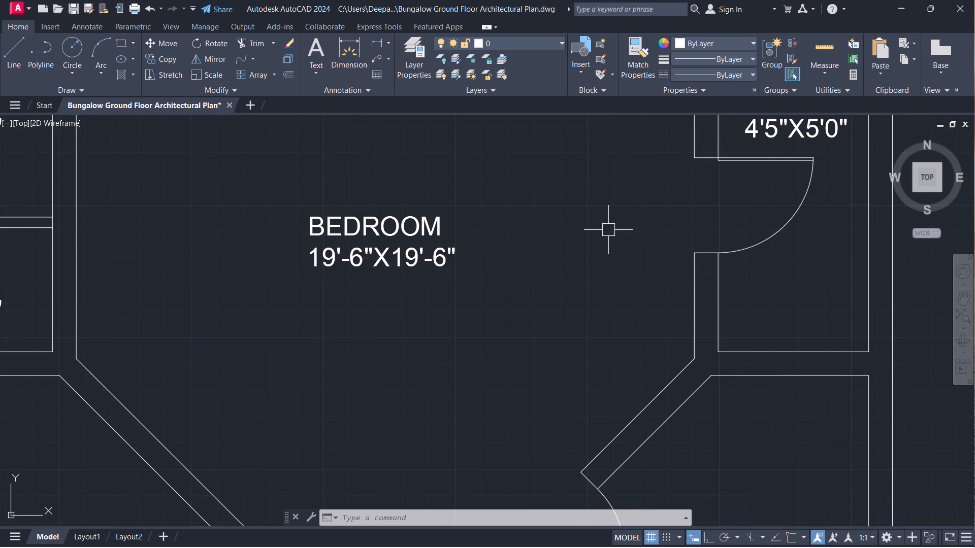
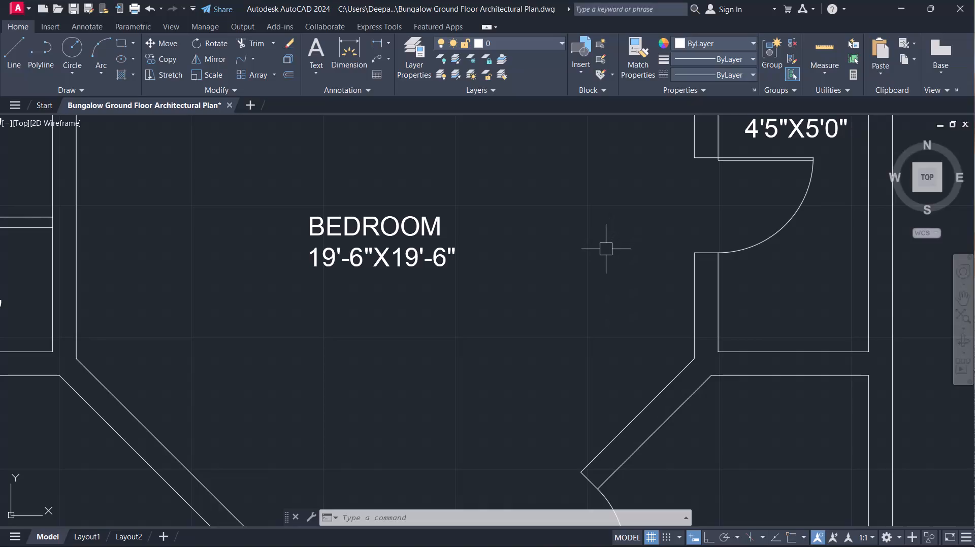
Copy the BEDROOM label about 20'-5" southwest into the large room south of the bath and dressing area.
middle_drag(587, 275, 572, 214)
scroll(511, 263, down, 3)
scroll(506, 268, up, 1)
scroll(458, 327, up, 1)
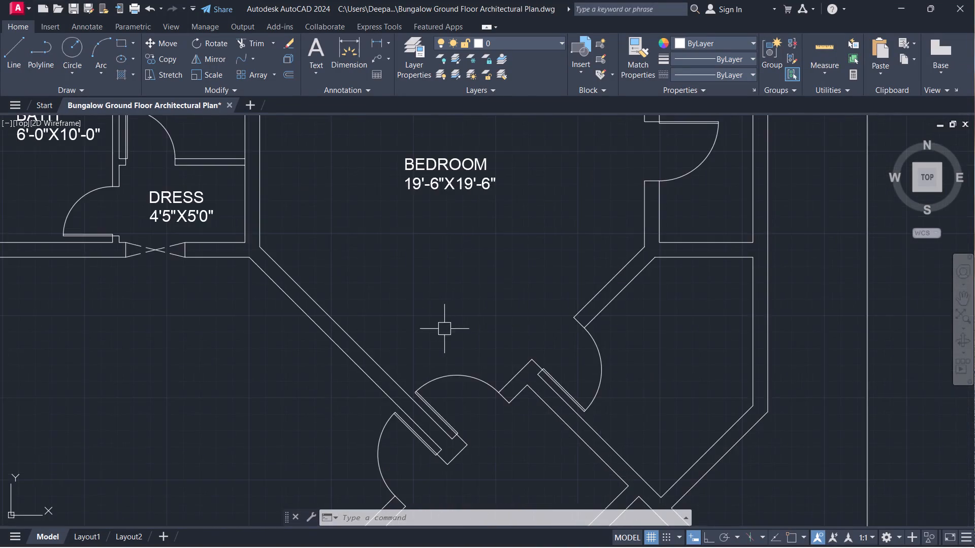
middle_drag(443, 329, 526, 300)
scroll(527, 303, down, 1)
drag(549, 242, 542, 232)
click(517, 209)
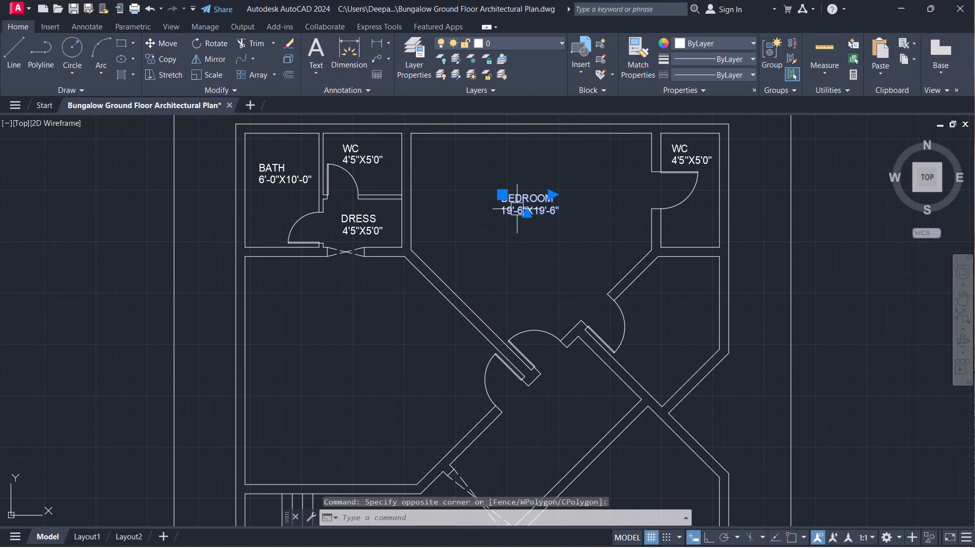
text(CI)
key(BackSpace)
text(O)
key(space)
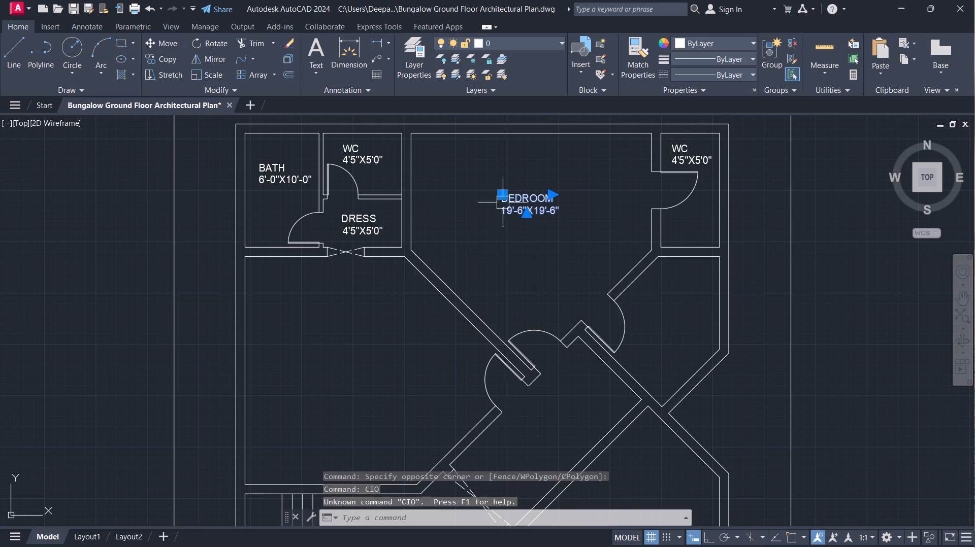
click(519, 193)
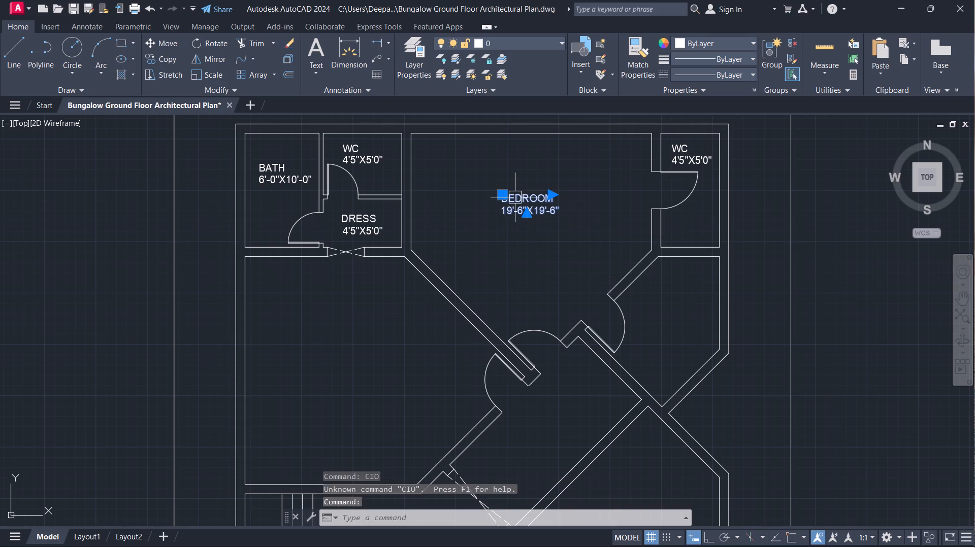
text(CO)
key(space)
click(514, 197)
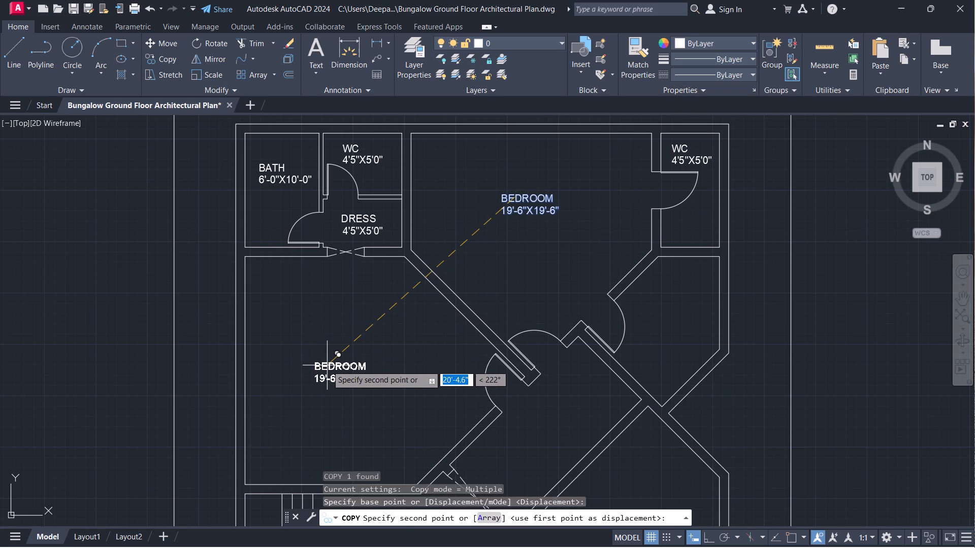
click(327, 366)
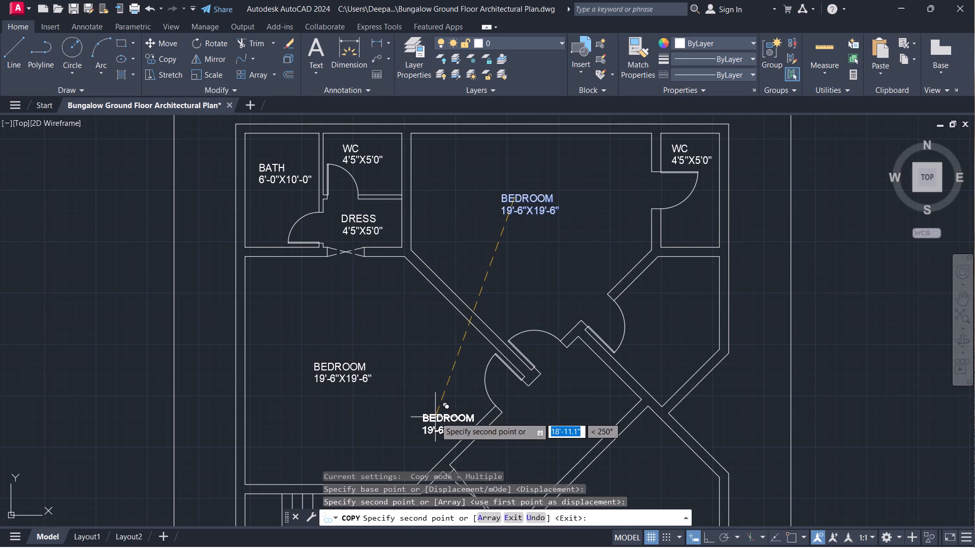
Place further copies of the BEDROOM label in the central space between the doors and in the angled room southeast of it.
middle_drag(519, 412, 463, 315)
scroll(470, 320, up, 2)
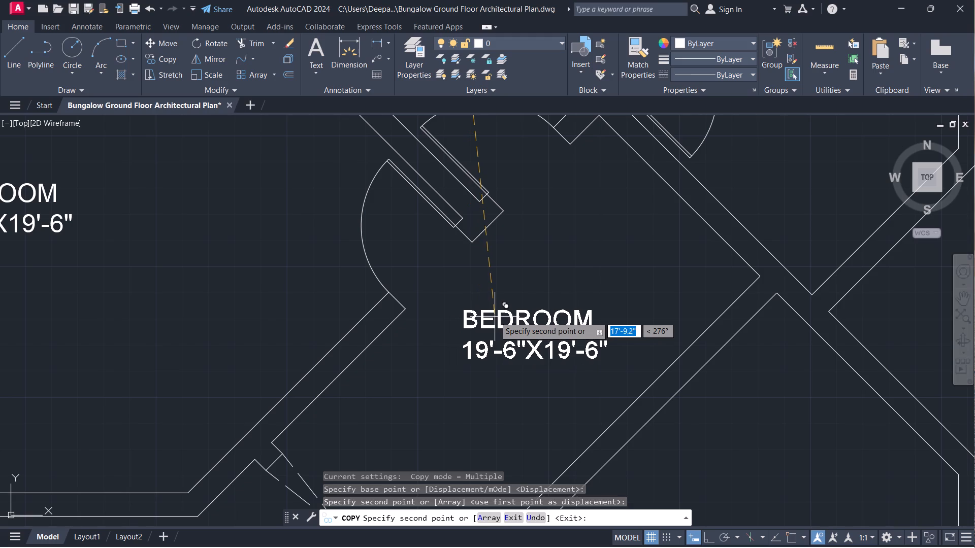
click(495, 317)
middle_drag(572, 394, 503, 272)
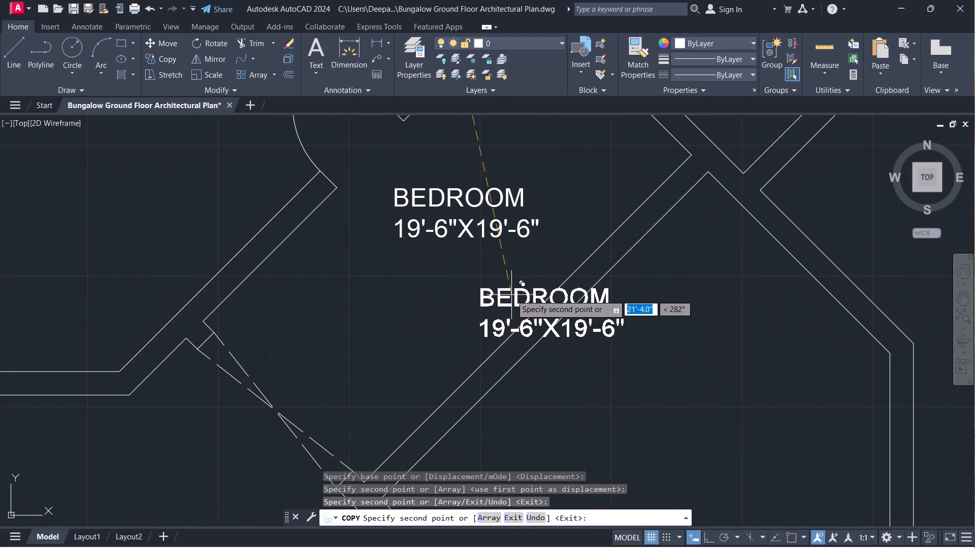
scroll(513, 301, up, 1)
middle_drag(658, 363, 560, 270)
scroll(560, 277, down, 2)
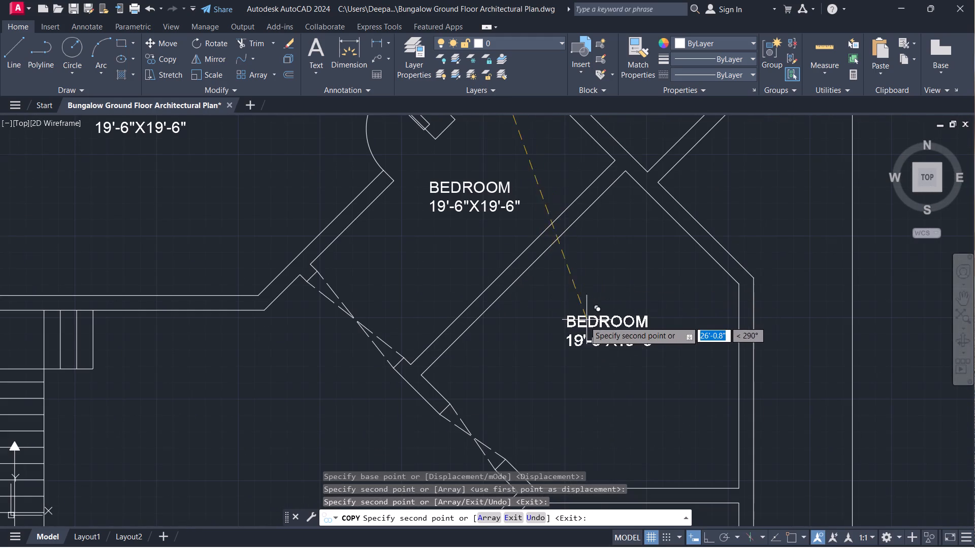
click(589, 333)
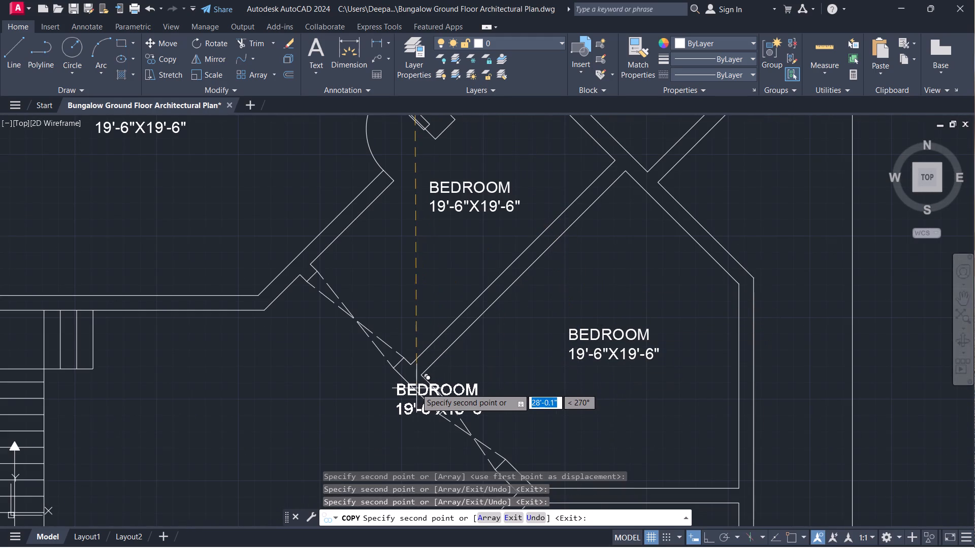
Place another BEDROOM label copy about 44' from the original, in the large southeast room east of the entrance stairs, and finish copying.
middle_drag(416, 382, 562, 284)
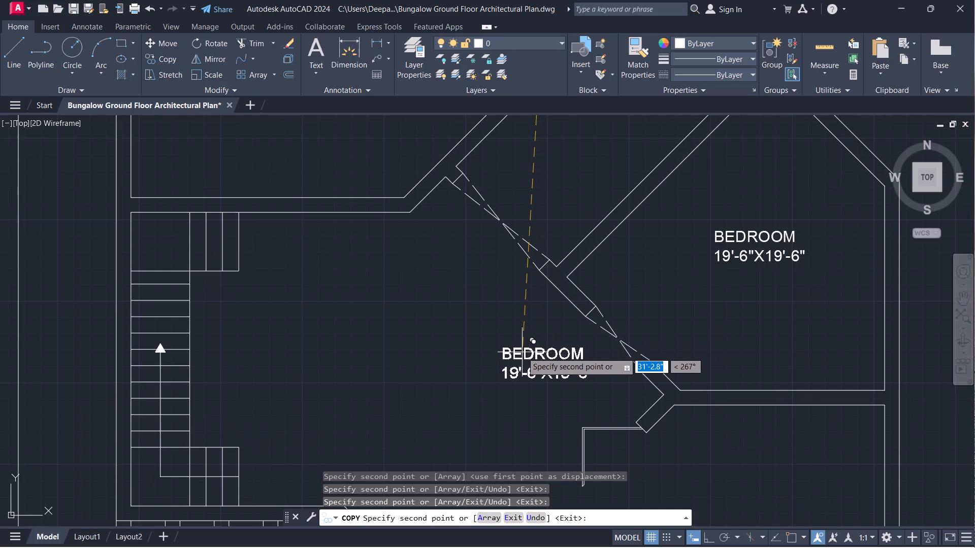
middle_drag(522, 352, 557, 237)
scroll(437, 277, down, 2)
middle_drag(437, 277, 437, 361)
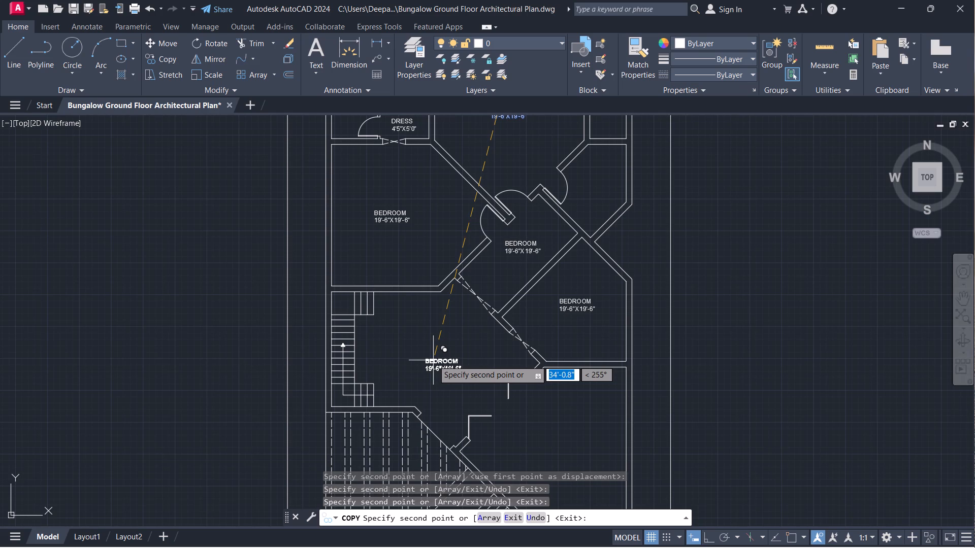
middle_drag(466, 410, 382, 314)
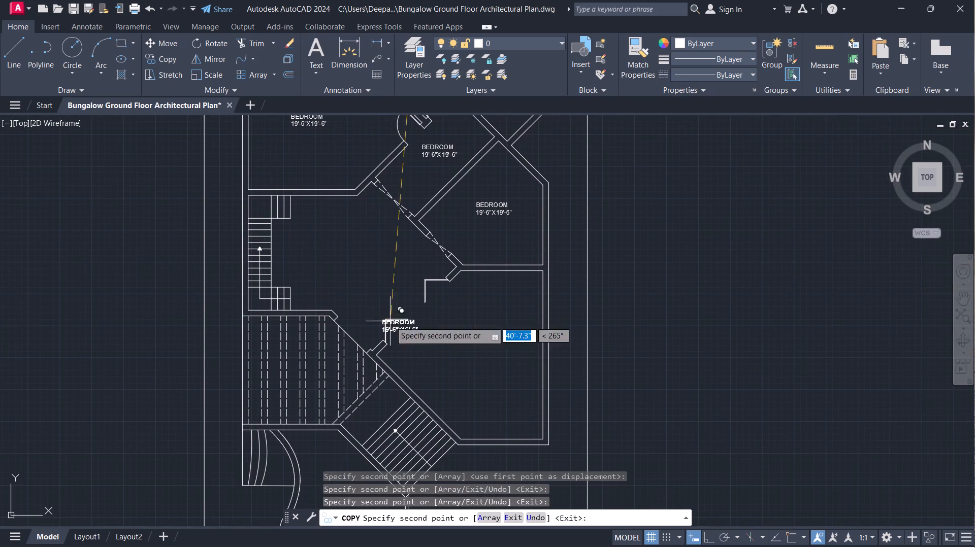
scroll(437, 357, up, 1)
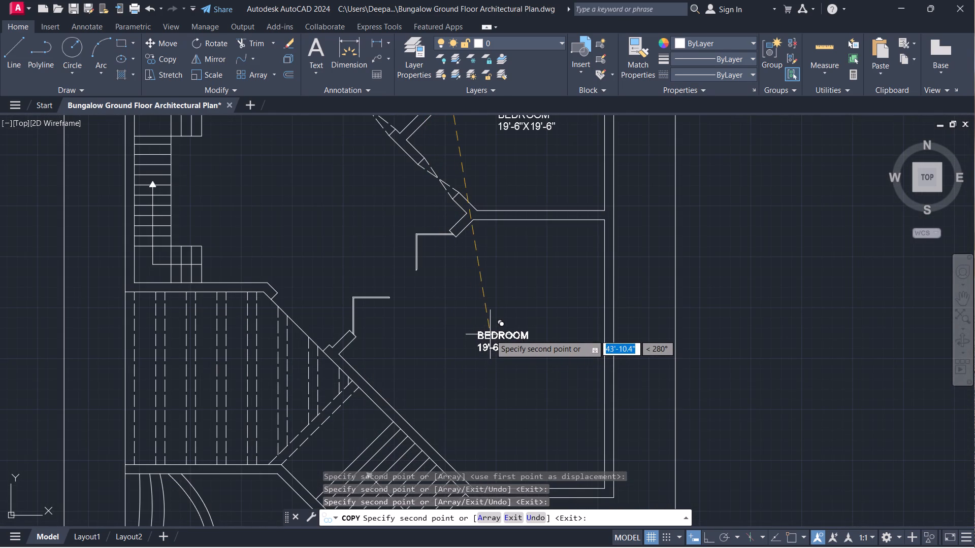
click(492, 335)
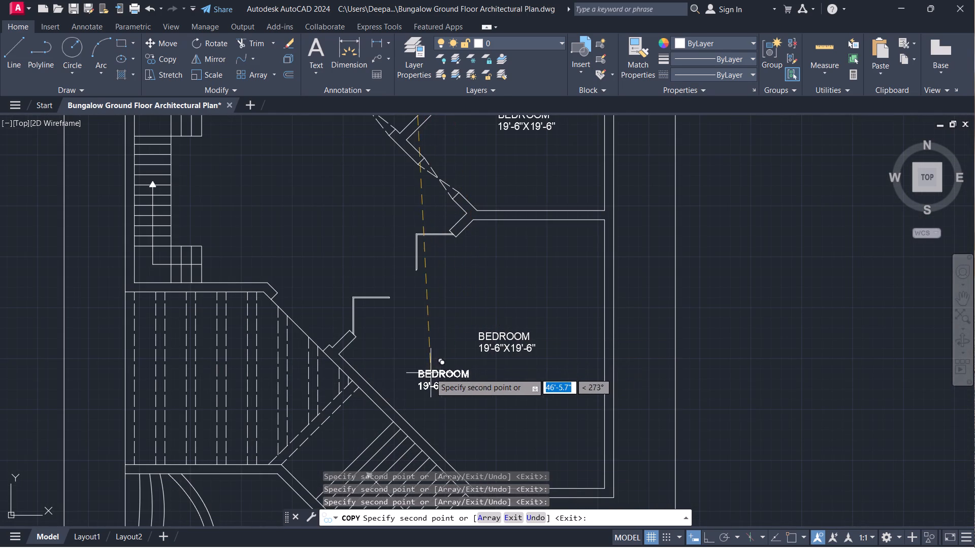
middle_drag(470, 333, 543, 283)
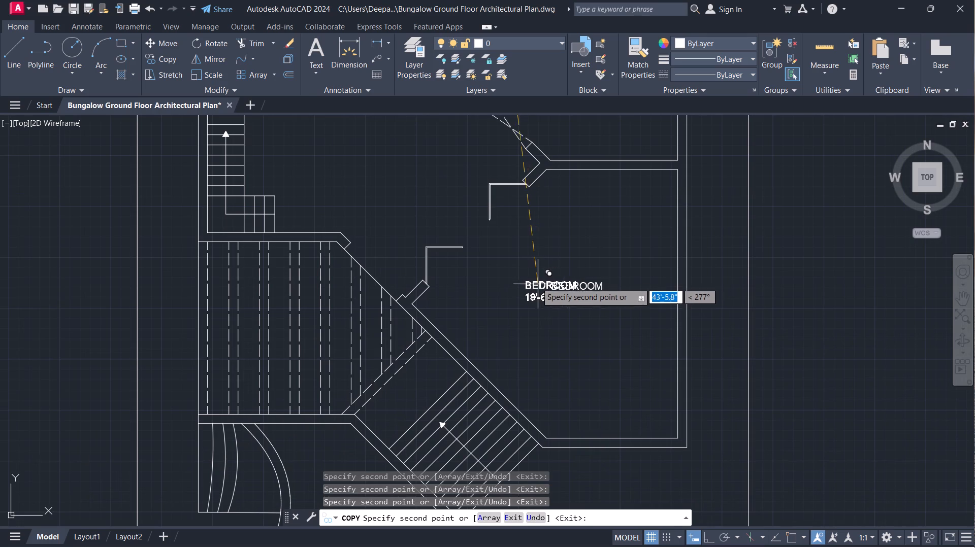
key(Escape)
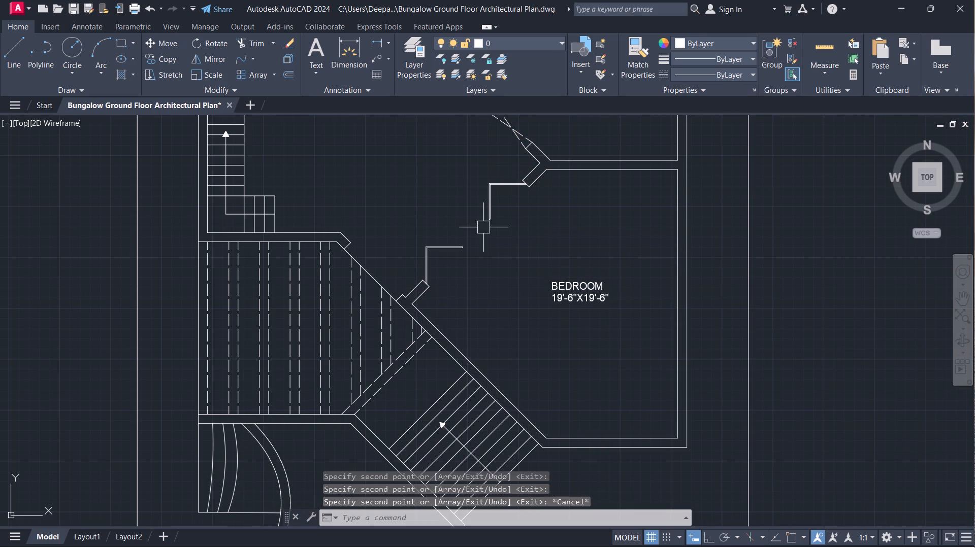
Copy the central space's BEDROOM label northeast into the angled room south of the east WC.
scroll(474, 230, down, 1)
middle_drag(448, 222, 396, 355)
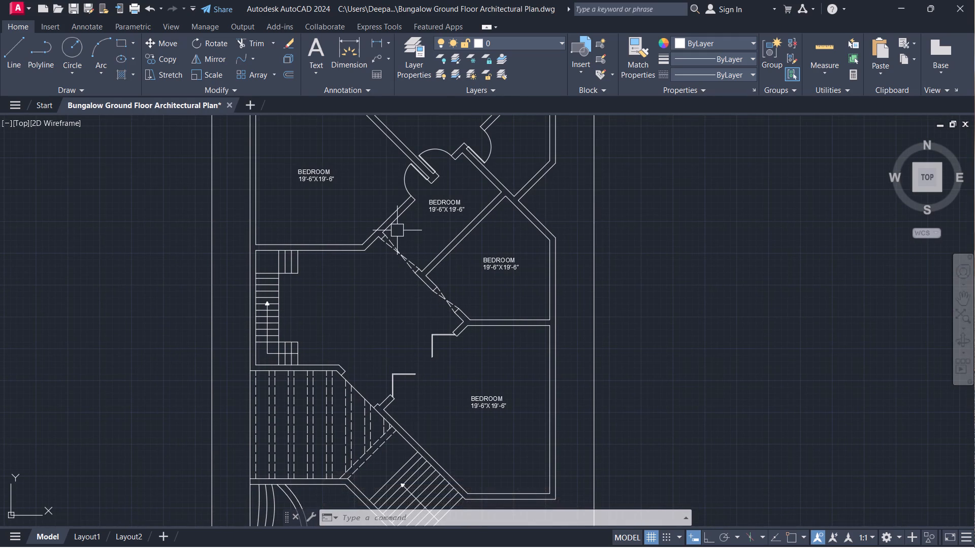
middle_drag(397, 230, 355, 253)
scroll(345, 264, down, 1)
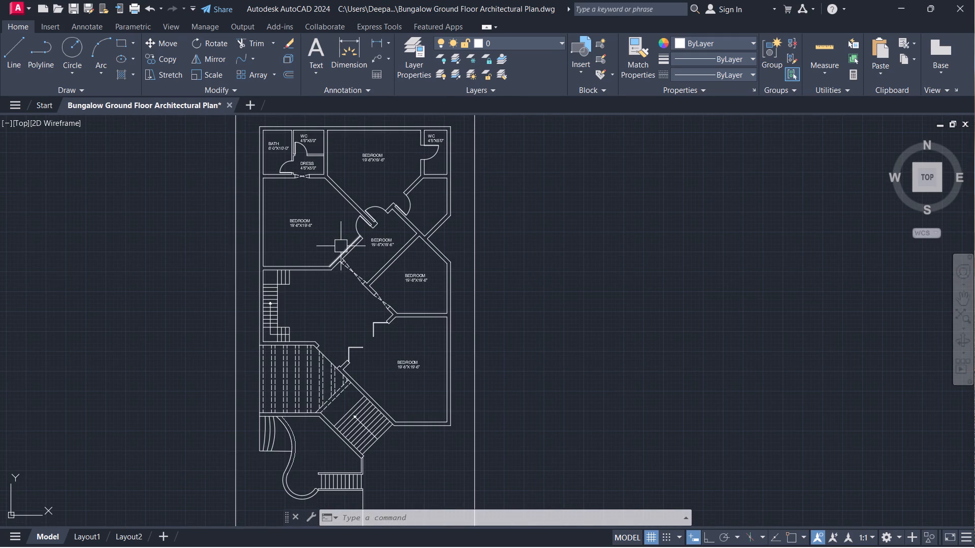
scroll(385, 231, up, 2)
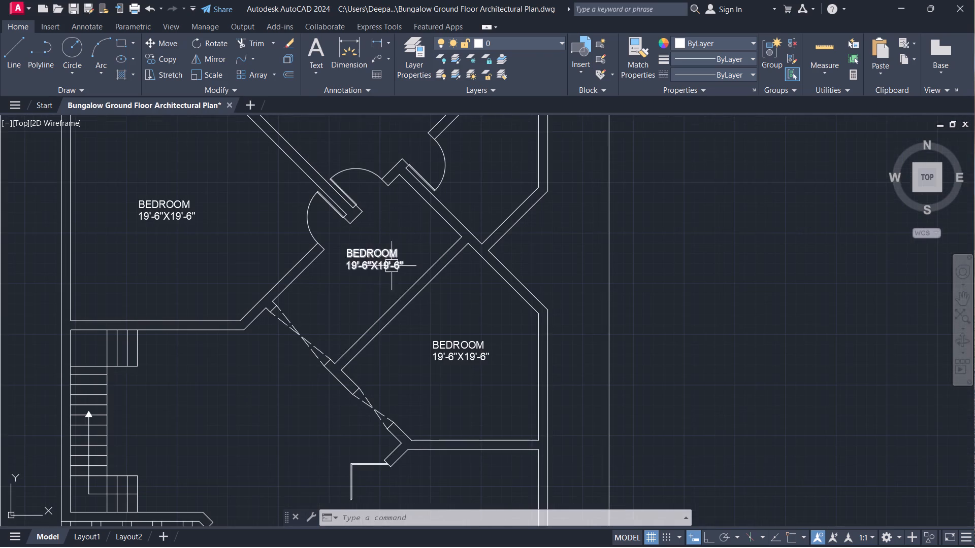
middle_drag(386, 296, 378, 312)
click(369, 295)
click(339, 268)
text(CO)
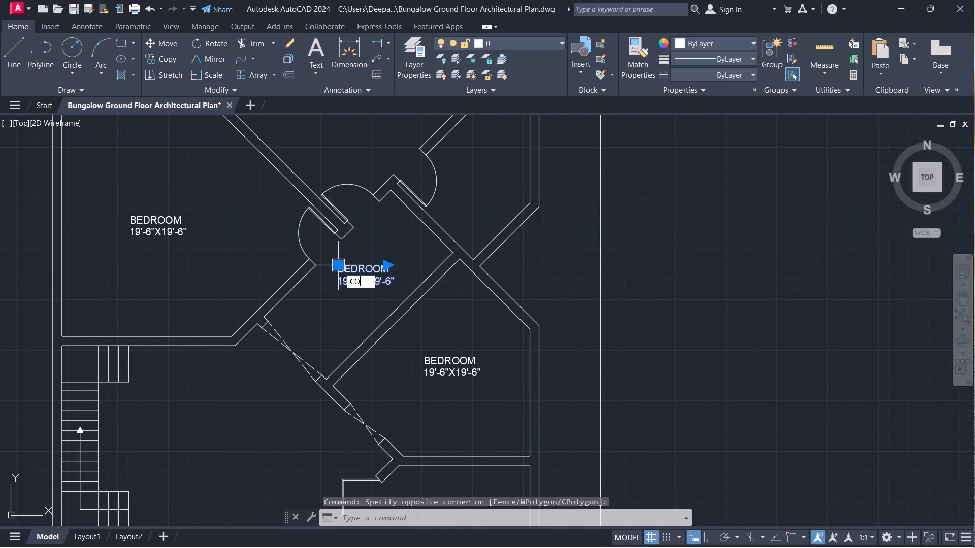
key(space)
click(338, 266)
scroll(459, 196, up, 2)
middle_drag(459, 196, 391, 305)
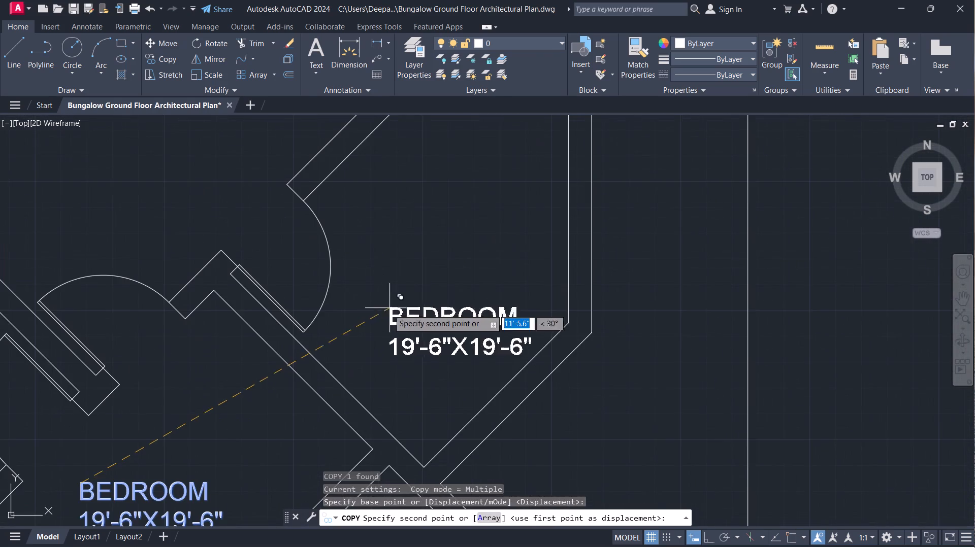
click(371, 223)
key(Escape)
Replace the new copy's text with BATH on the first line and 11'3"X13'3" on the second.
double_click(385, 228)
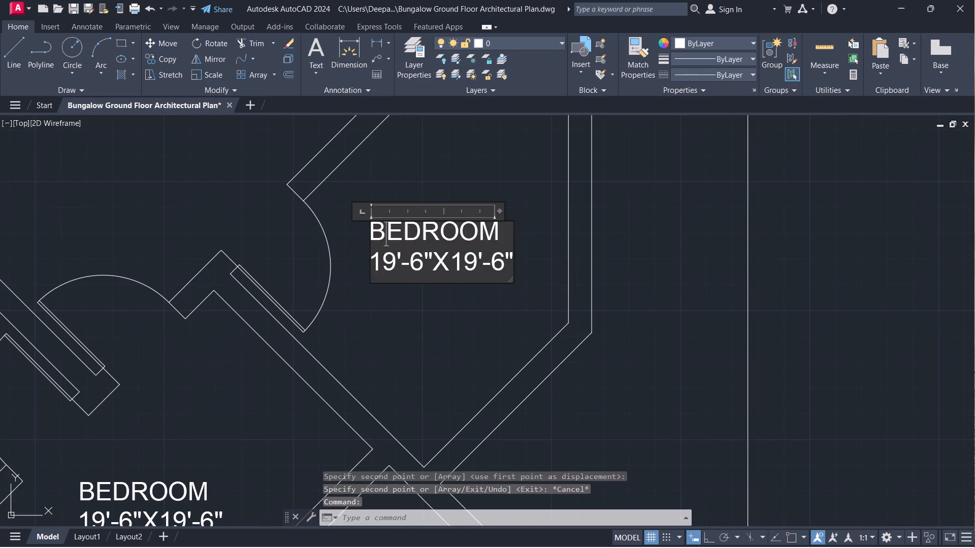
key(ctrl+a)
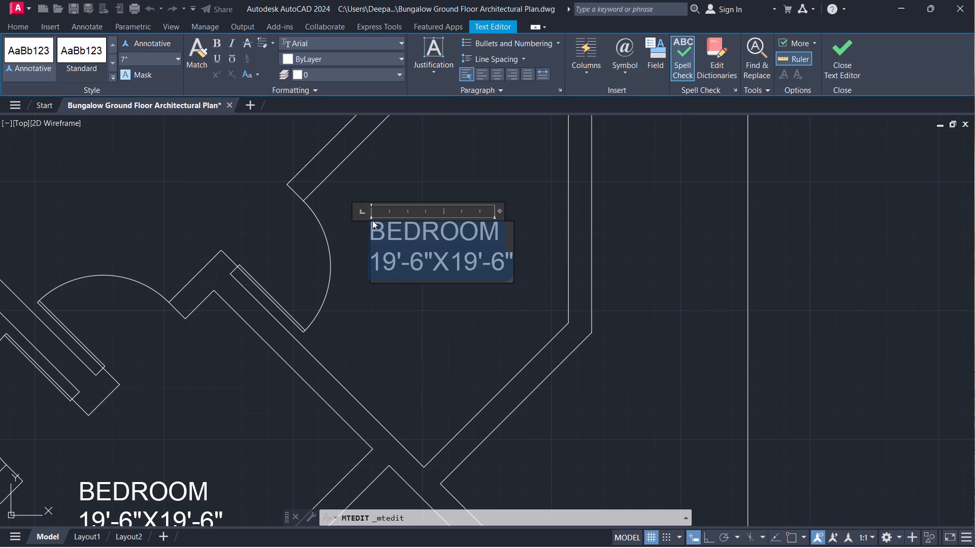
text(BATH)
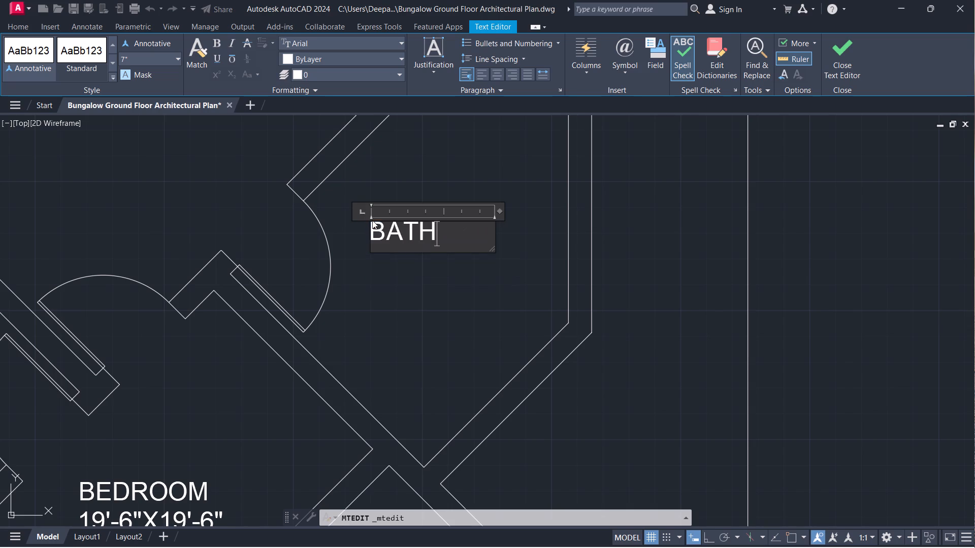
key(Return)
text(11')
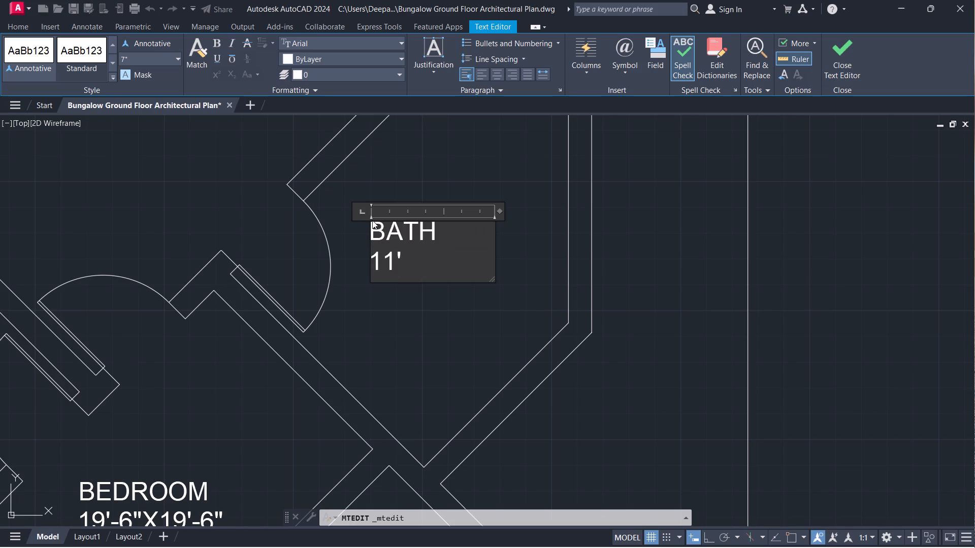
key(3)
key(shift+quotedbl)
key(x)
text(13'3")
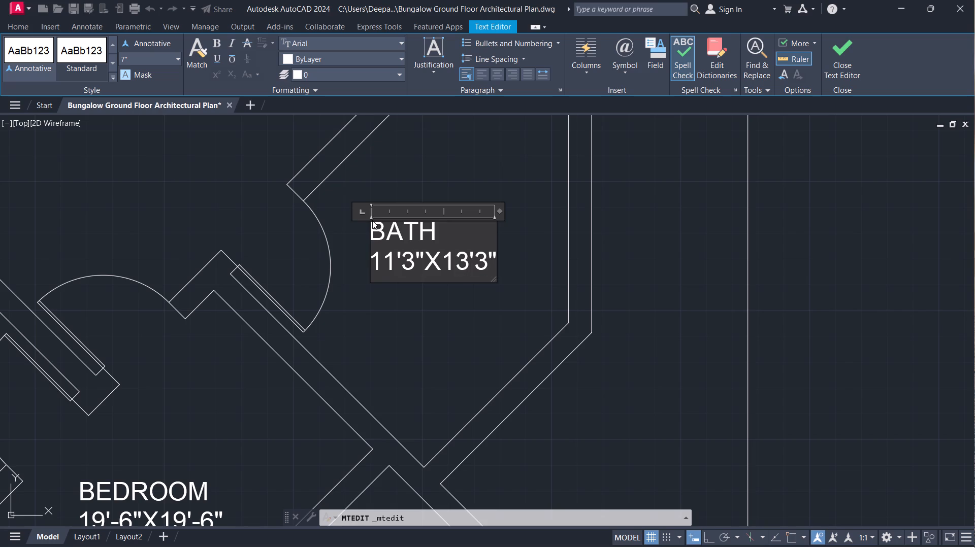
click(840, 57)
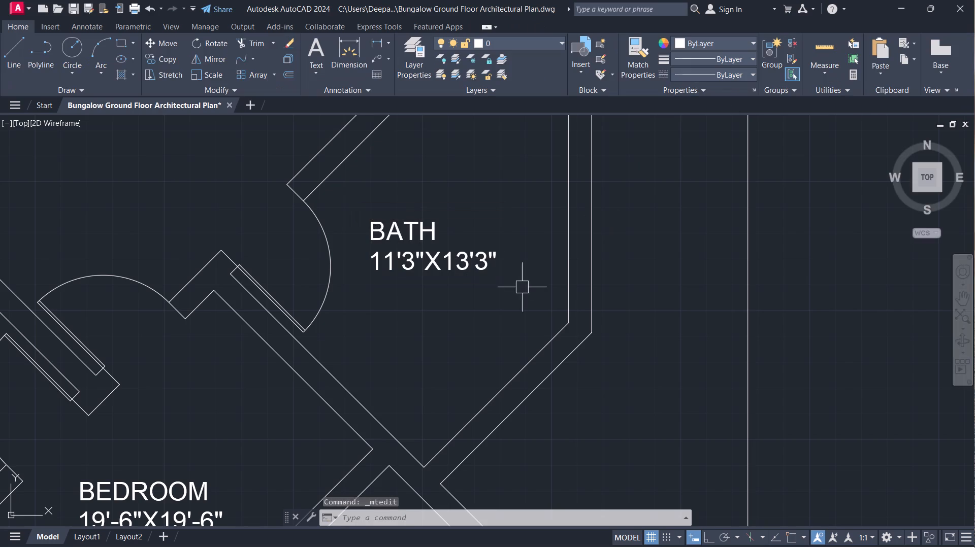
Replace the text of the central space's BEDROOM label with LOBBY.
scroll(456, 340, down, 1)
middle_drag(458, 354, 482, 290)
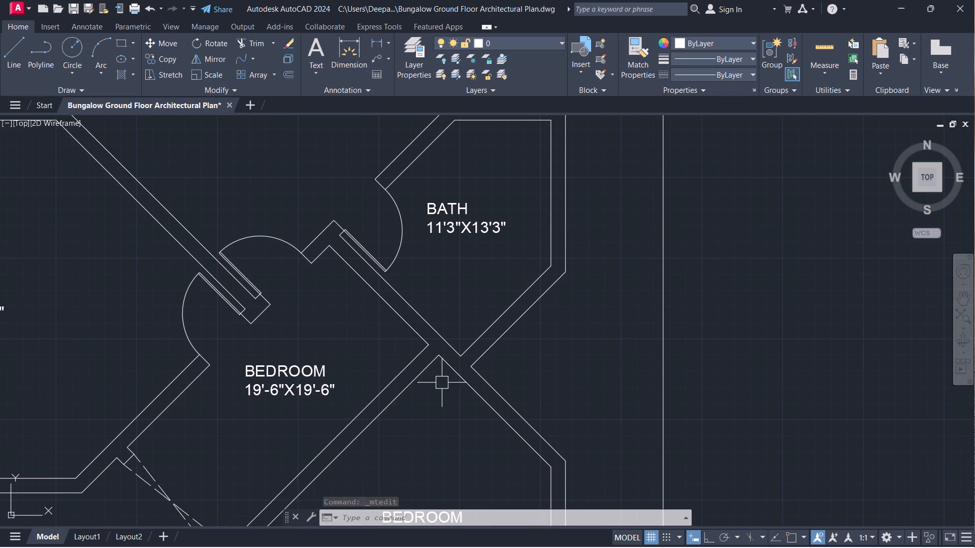
middle_drag(377, 359, 459, 293)
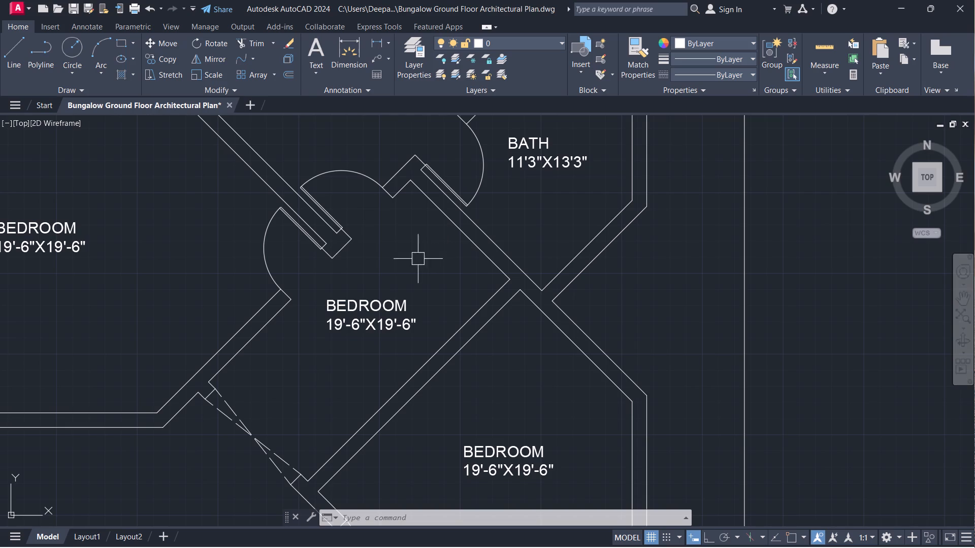
double_click(388, 316)
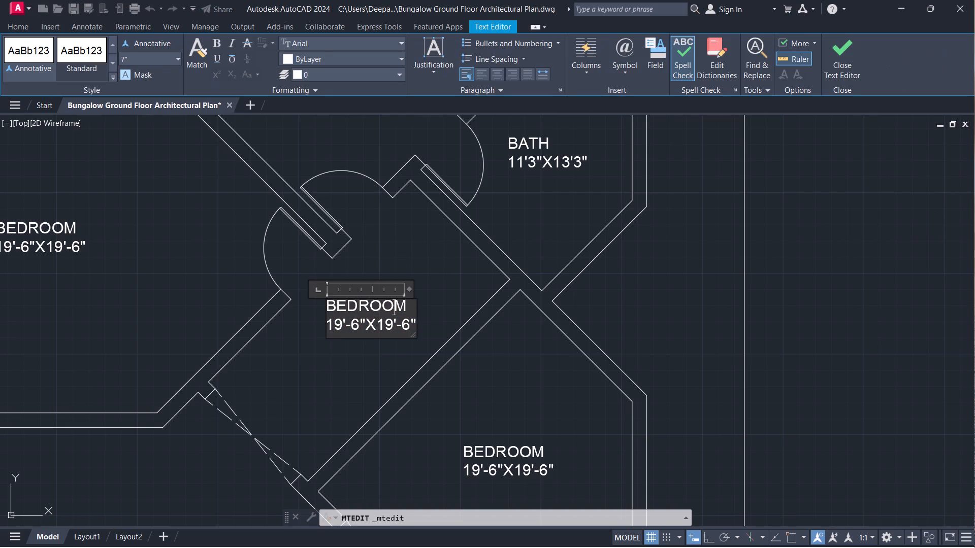
key(ctrl+z)
key(ctrl+a)
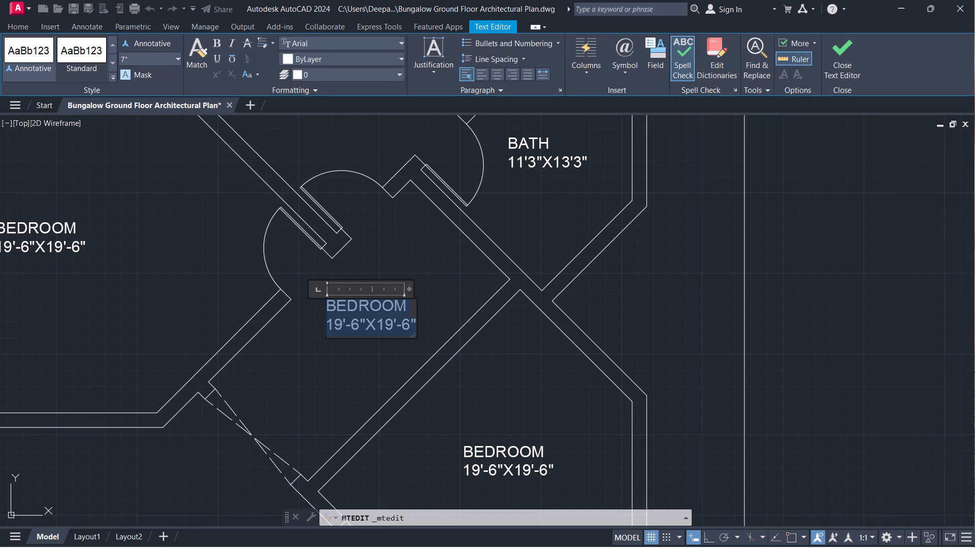
text(LLO)
key(BackSpace)
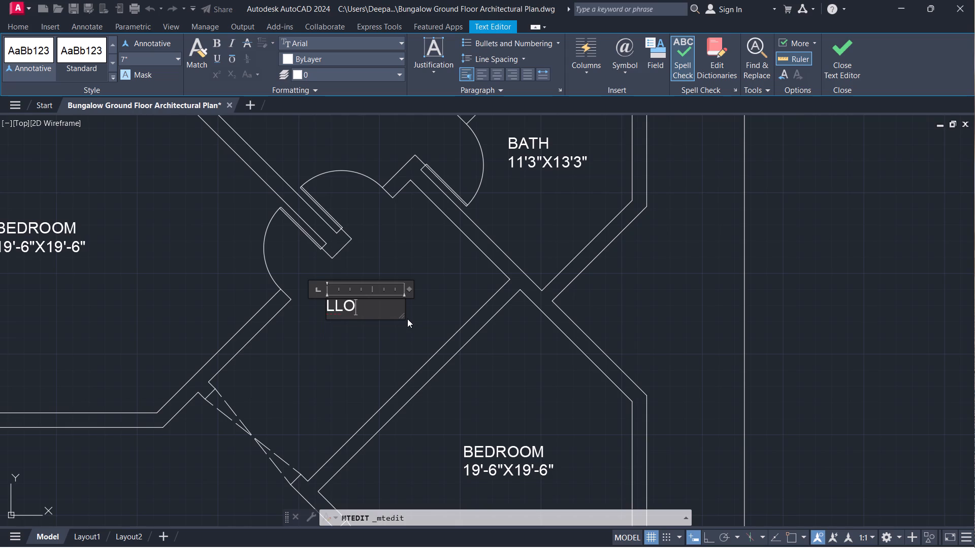
key(BackSpace)
key(o)
text(BBY)
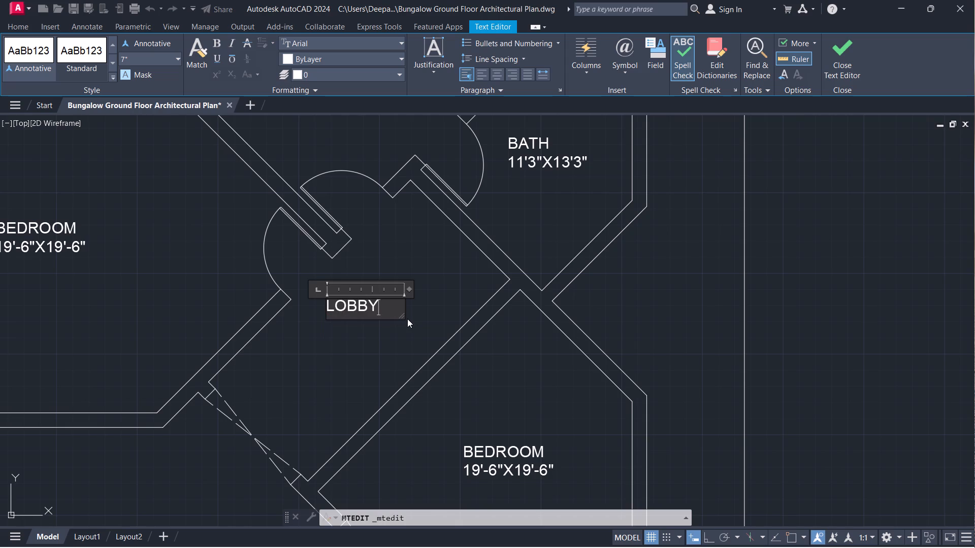
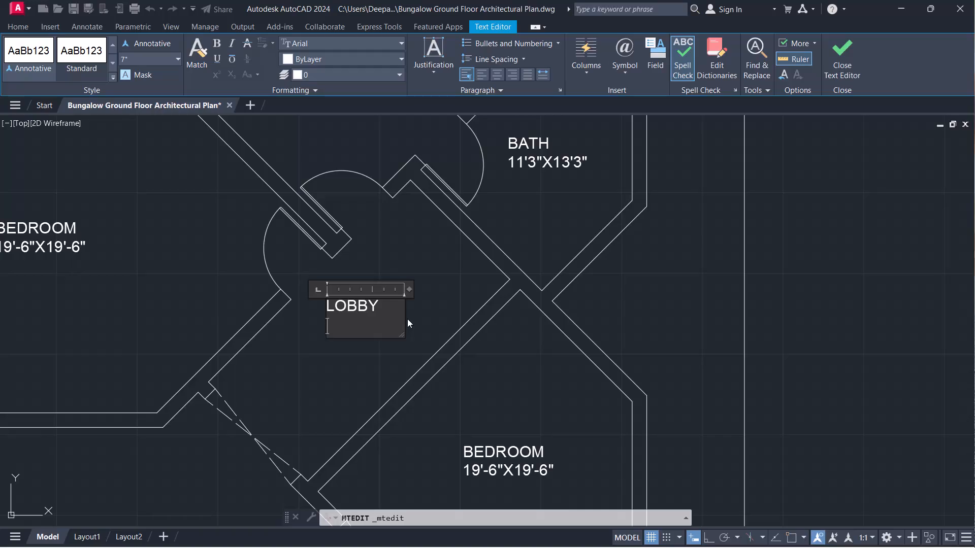
Enter 7'3" WIDE as the second line of the LOBBY label and finish editing the text.
text(7')
key(3)
text(")
key(space)
key(w)
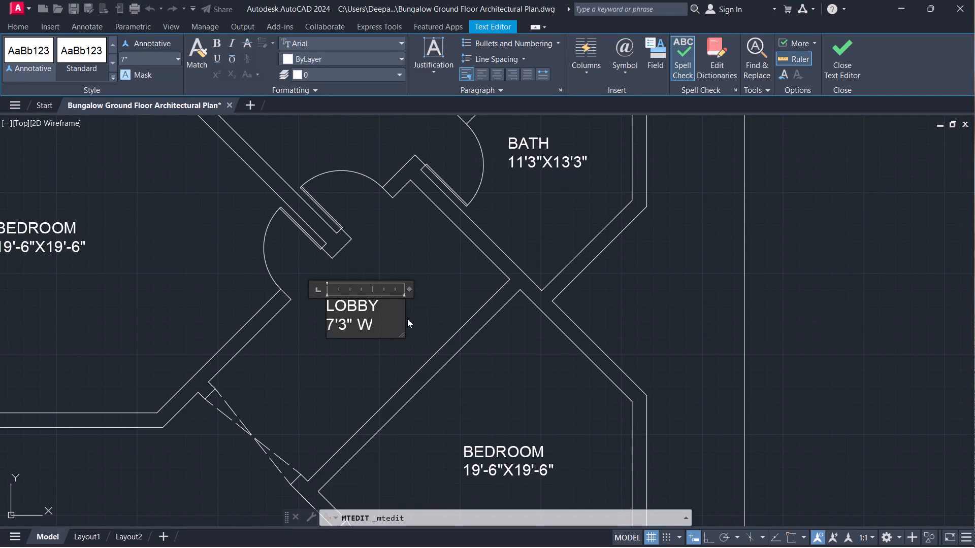
text(IDE)
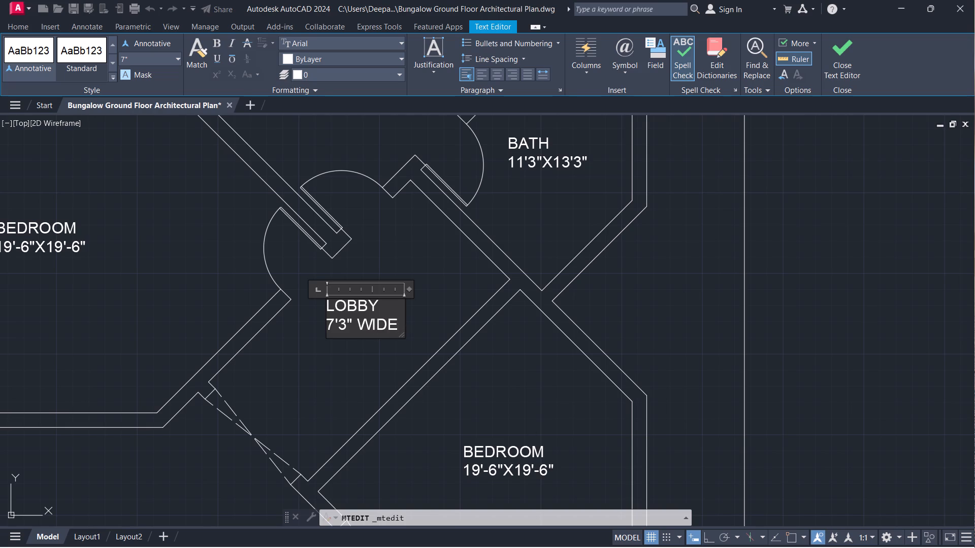
drag(400, 322, 280, 296)
click(147, 59)
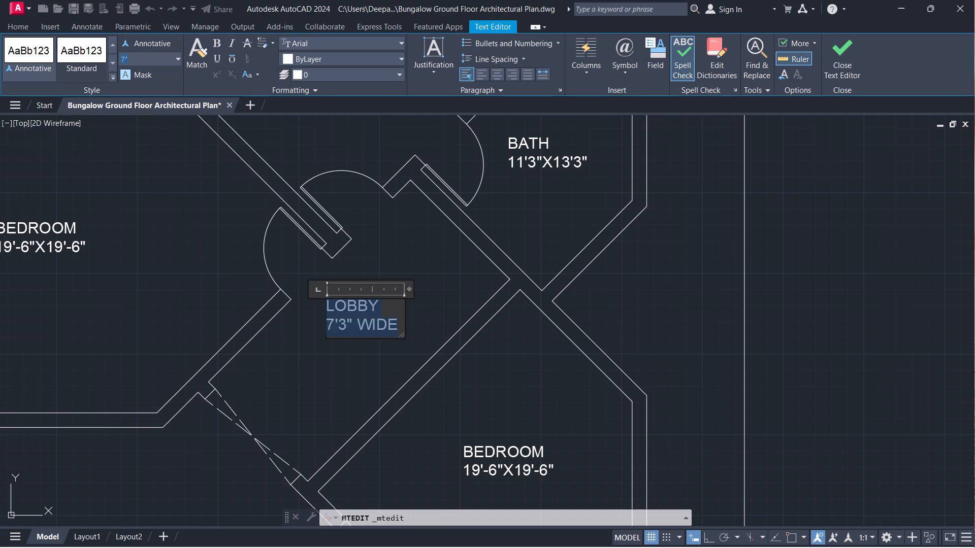
click(834, 61)
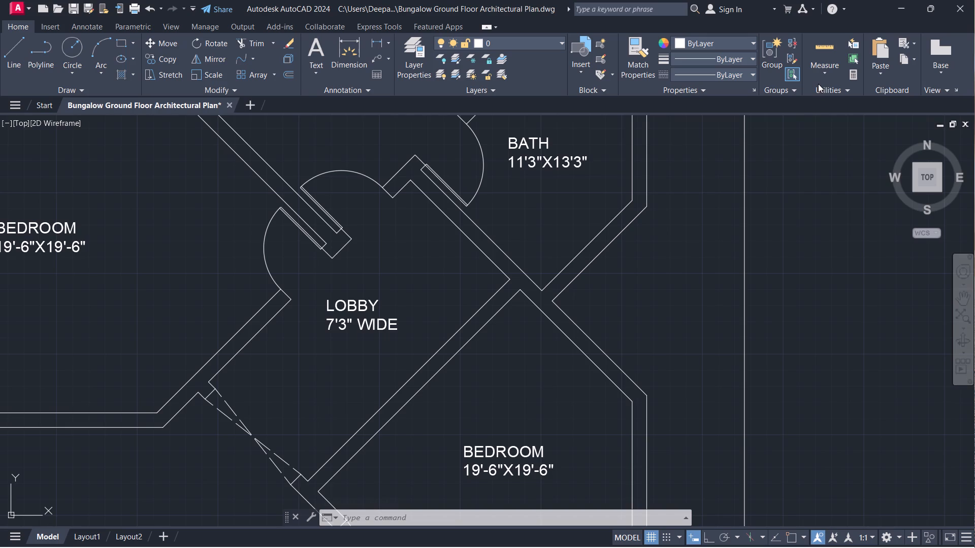
Replace the BEDROOM label in the angled room southeast of the lobby with KITCHEN, starting its second line with 14.
scroll(581, 310, down, 2)
middle_drag(528, 389, 565, 327)
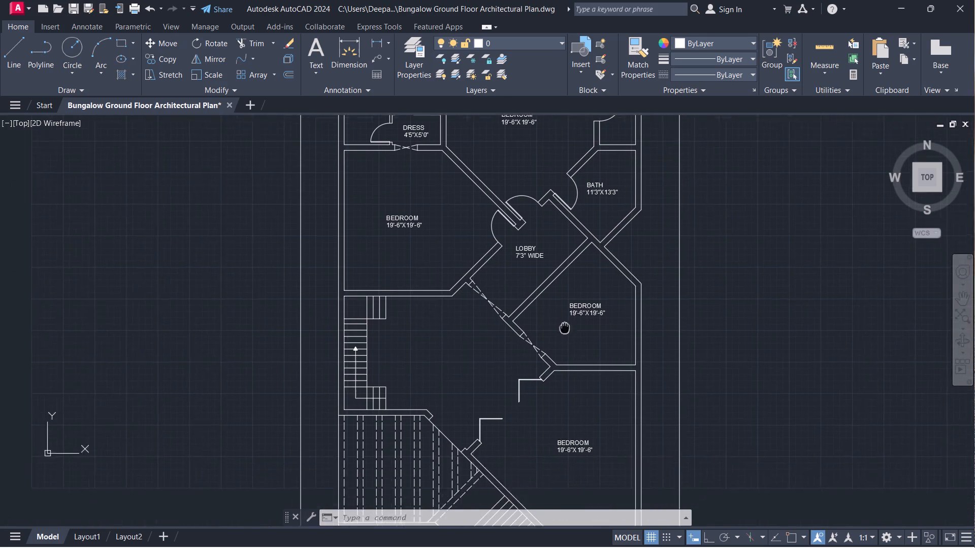
middle_drag(565, 327, 599, 303)
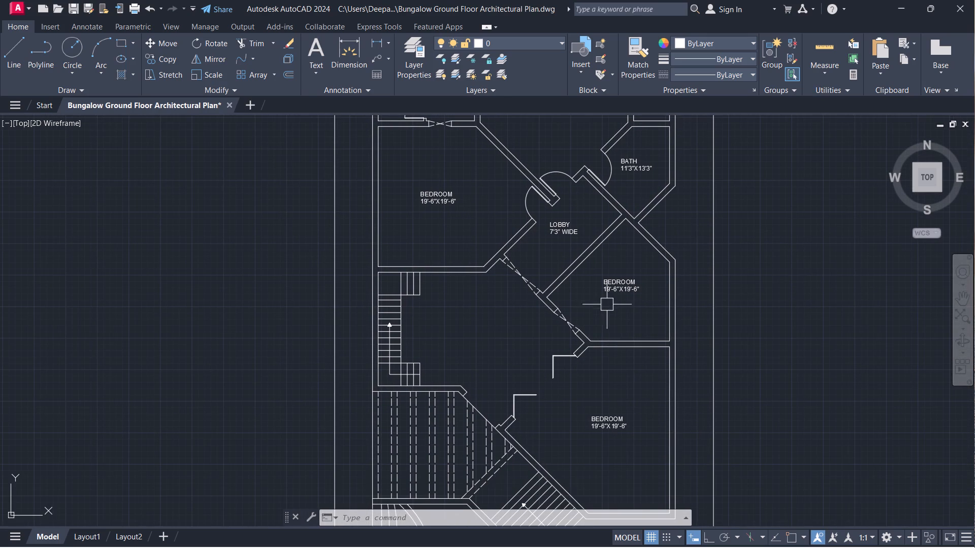
scroll(623, 288, up, 1)
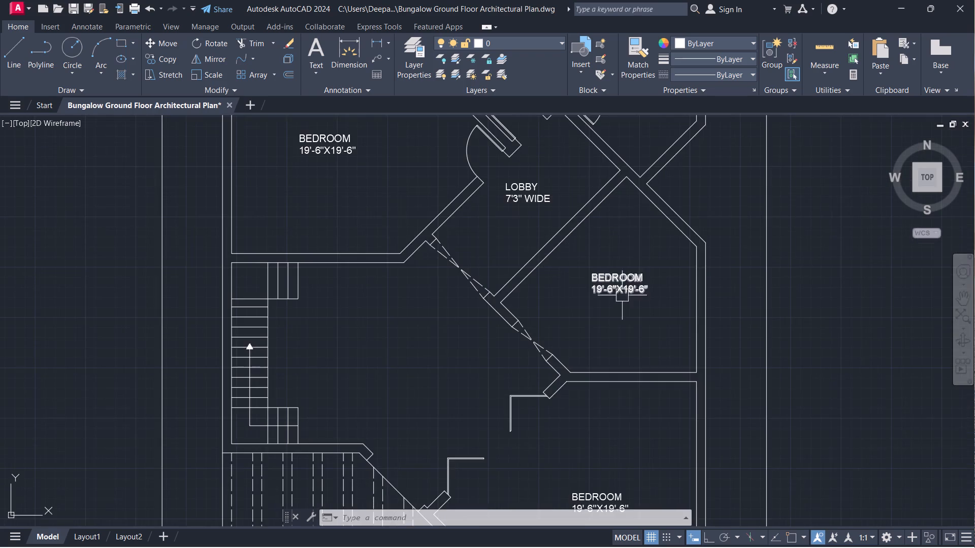
scroll(632, 299, up, 2)
double_click(636, 254)
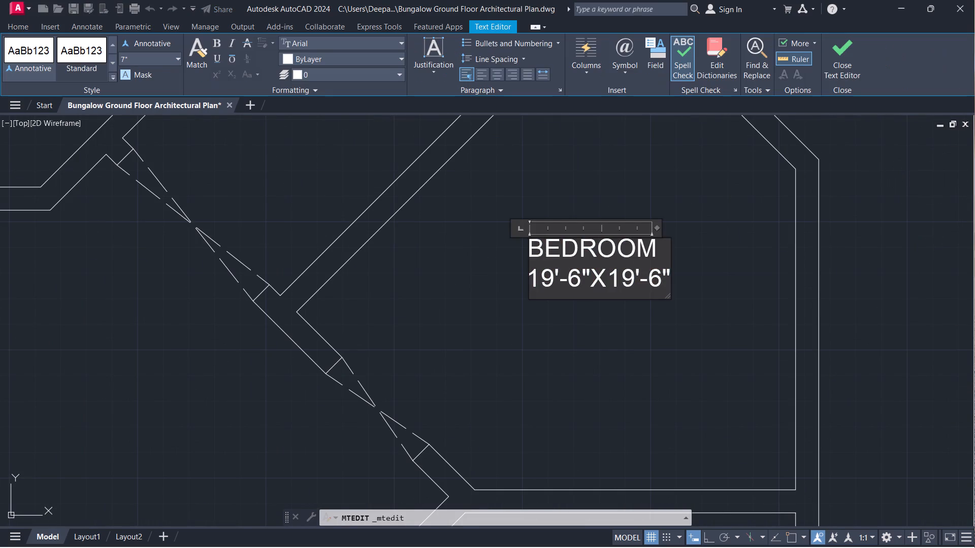
key(ctrl+a)
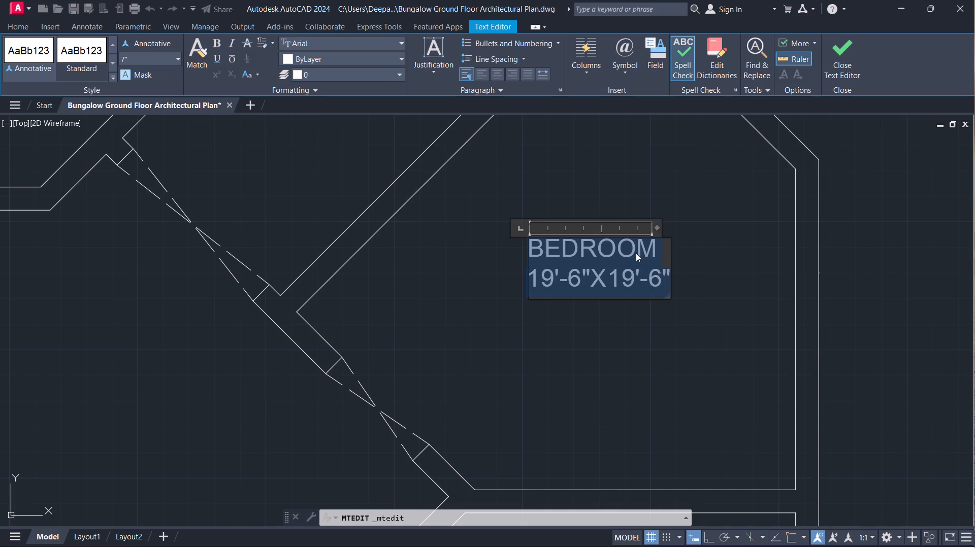
text(KI)
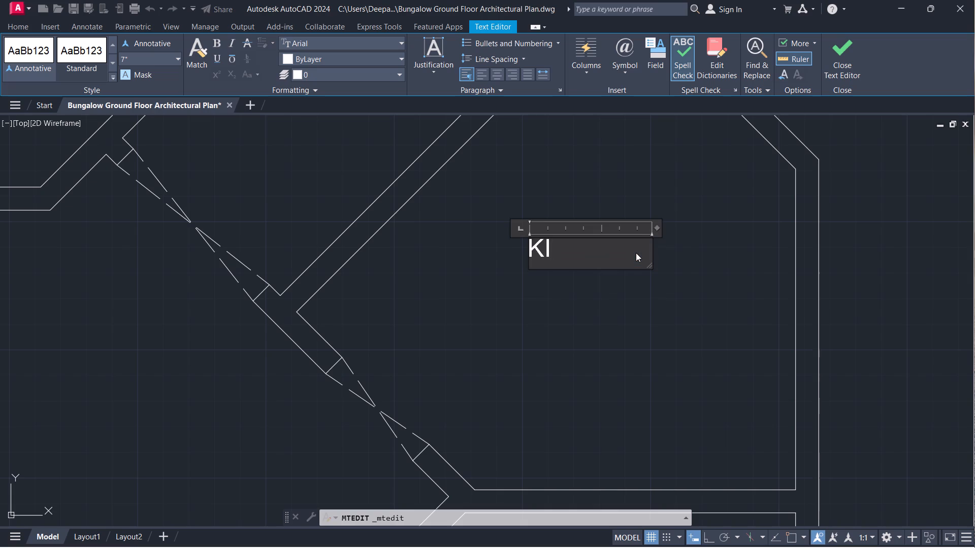
text(TC)
key(h)
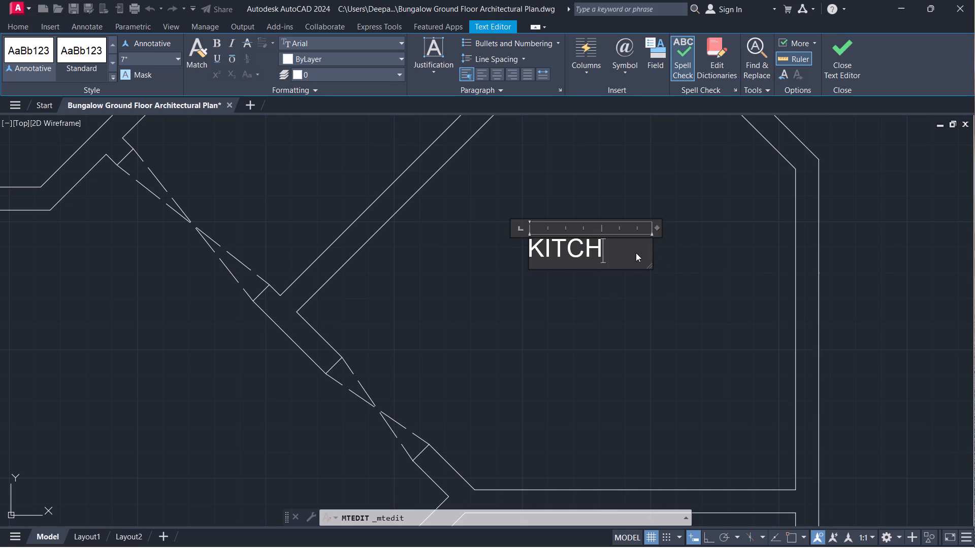
text(EN)
key(Return)
text(14)
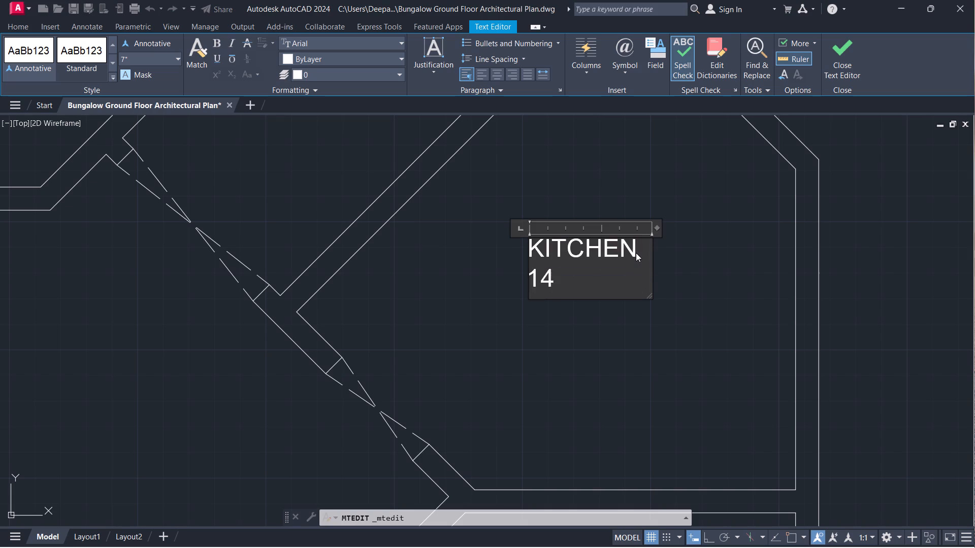
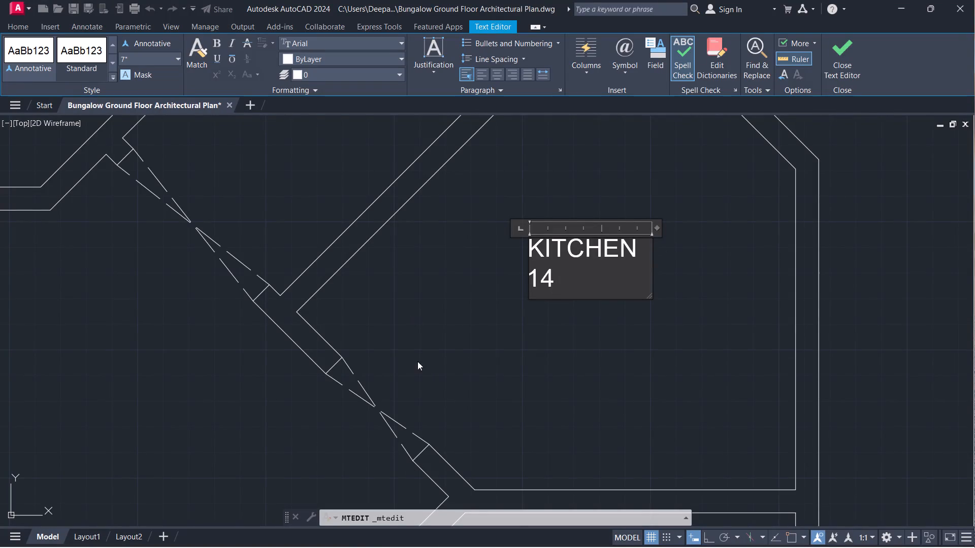
Complete the KITCHEN label's second line as 14'9"X14'9" and finish editing the text.
text('9)
key(shift+quotedbl)
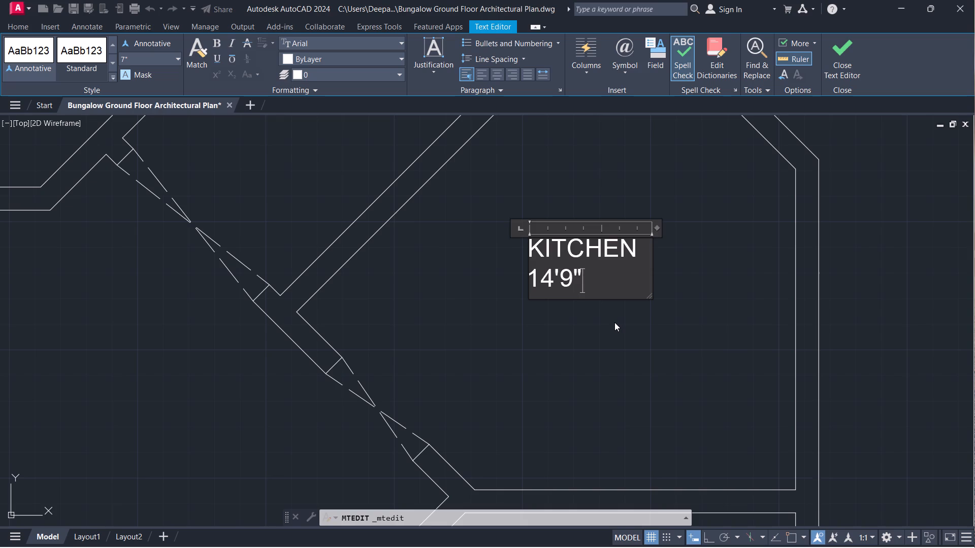
key(x)
text(14)
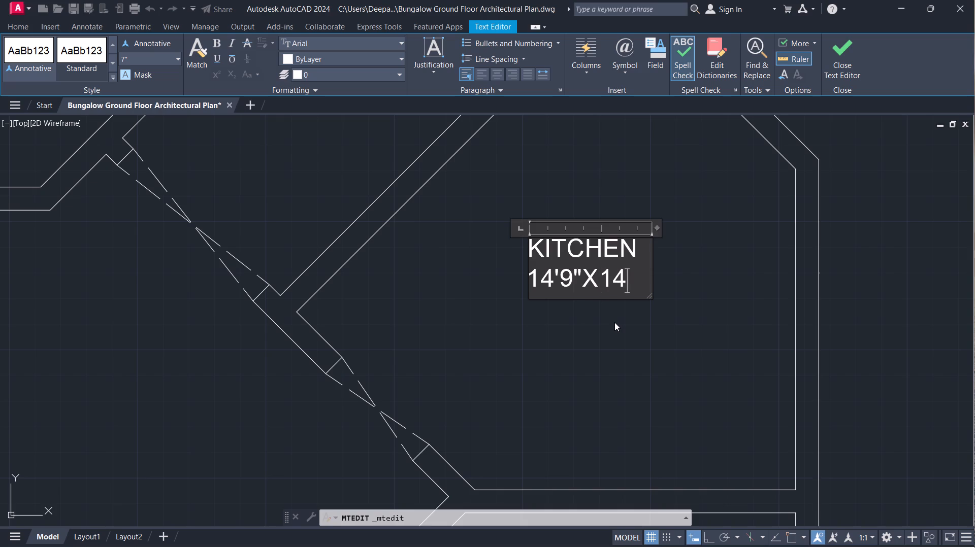
key(apostrophe)
text(9")
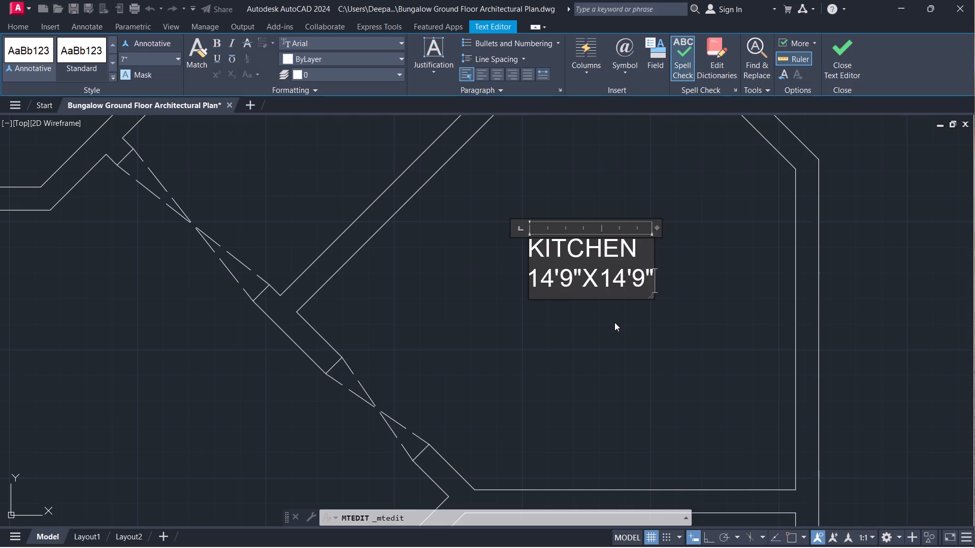
key(ctrl+a)
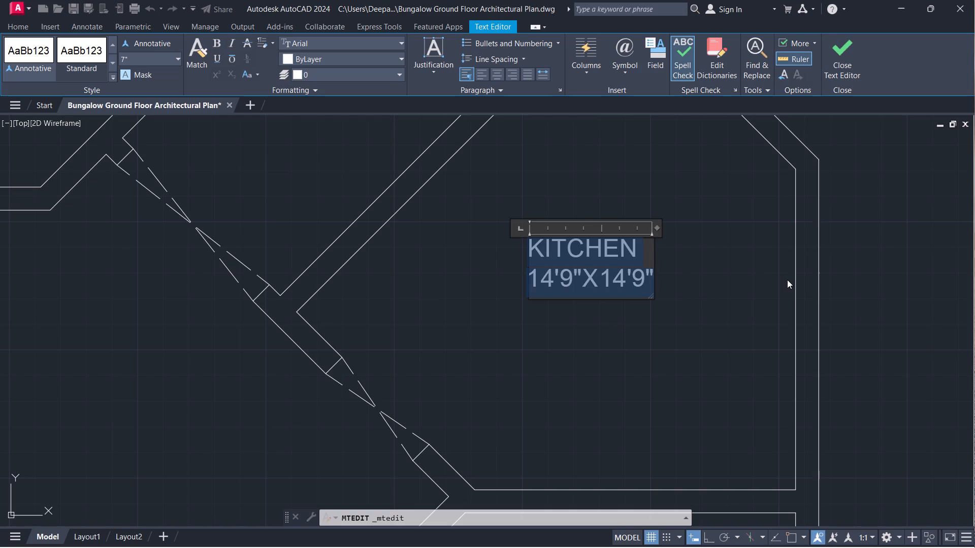
click(136, 55)
click(831, 52)
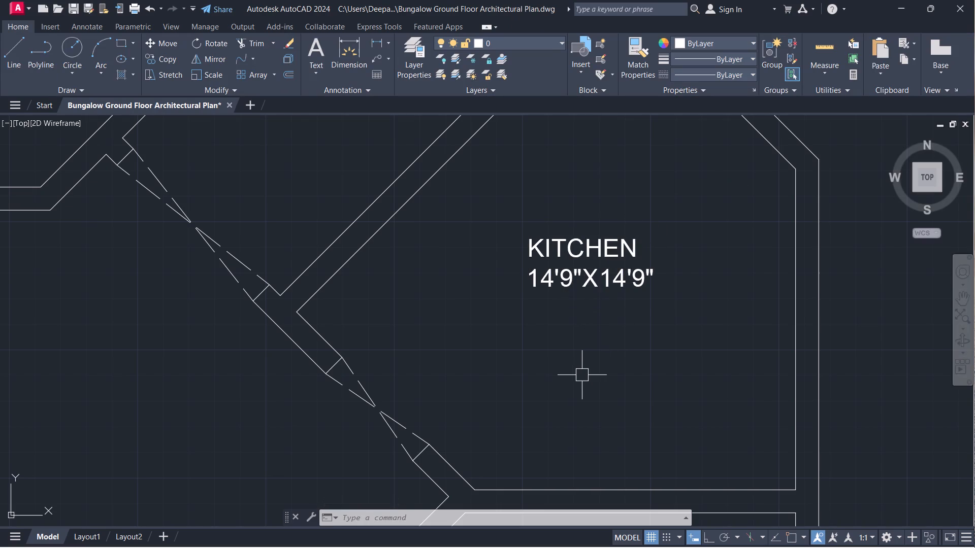
Replace the BEDROOM label in the room south of the kitchen with LIVING and a second line reading 20'6"X22'0".
scroll(594, 312, down, 4)
scroll(594, 312, up, 1)
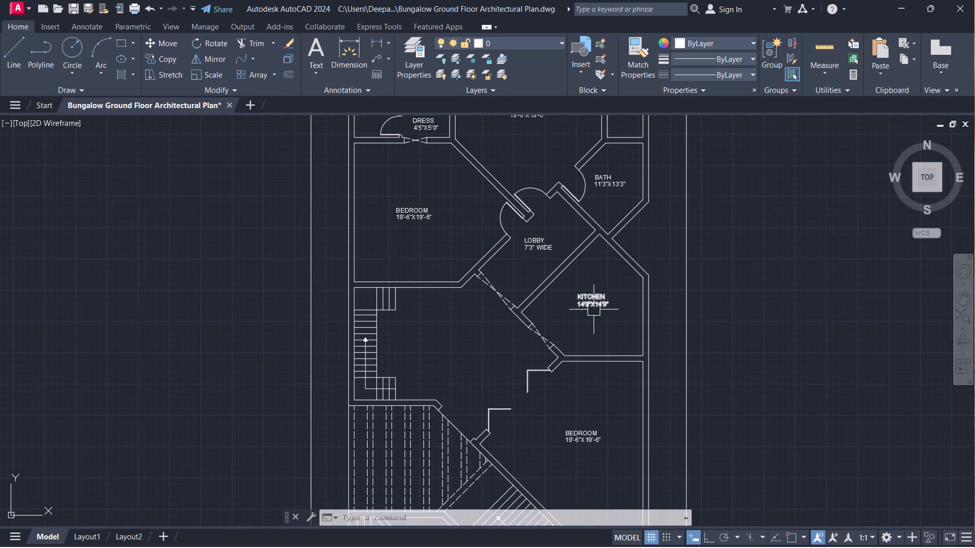
scroll(679, 358, up, 1)
middle_drag(531, 406, 554, 327)
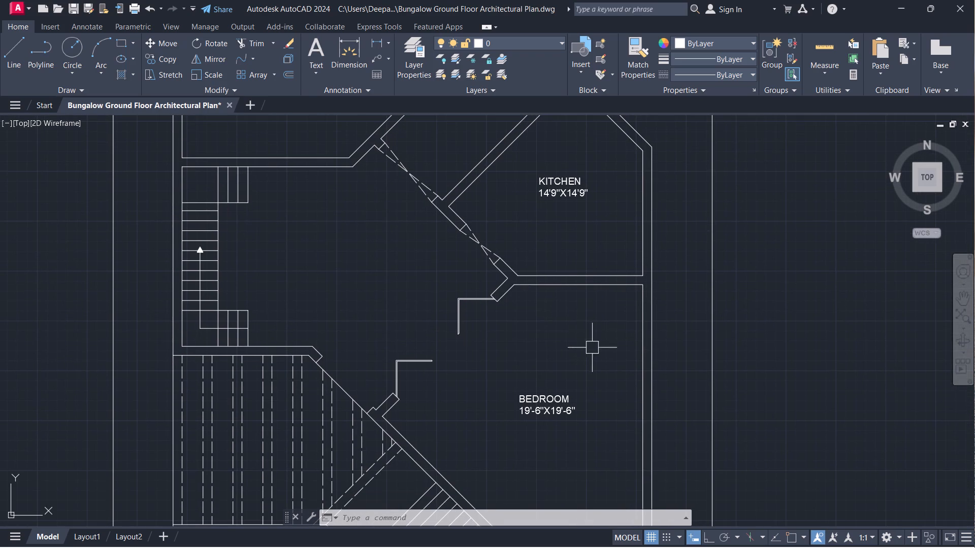
scroll(568, 440, up, 1)
double_click(536, 379)
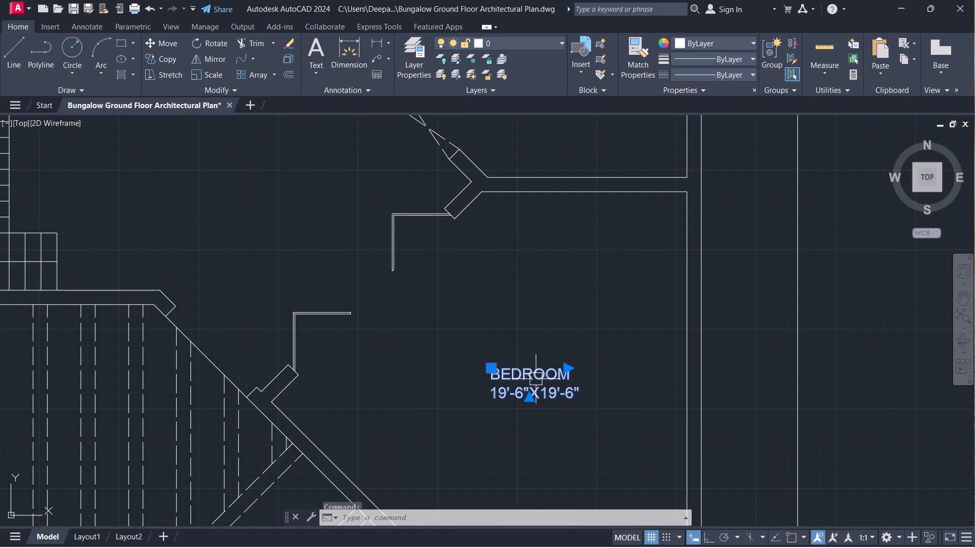
key(ctrl+a)
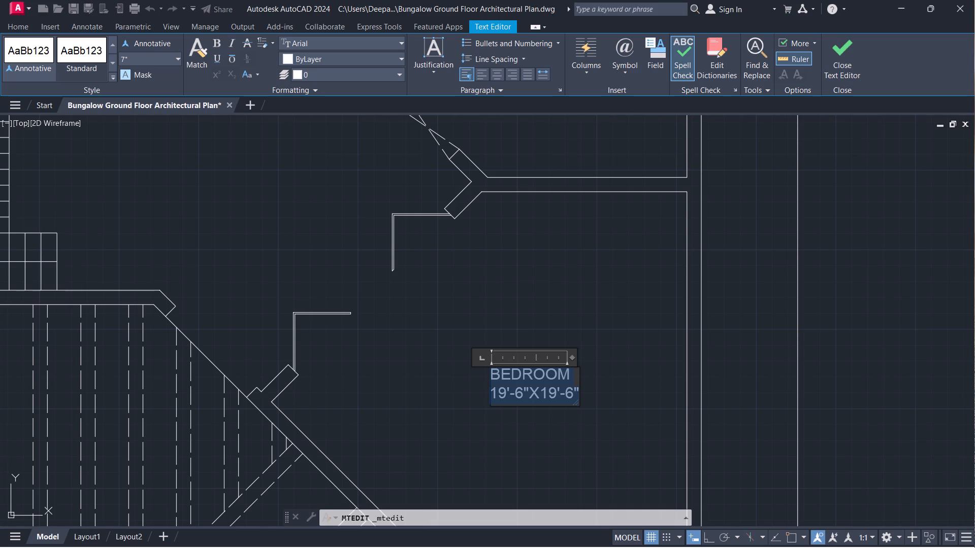
text(LIVING)
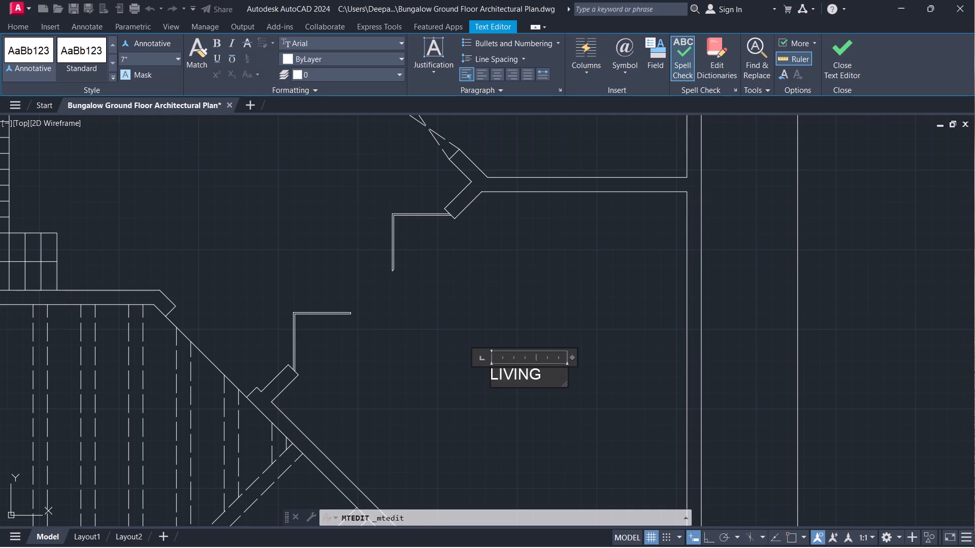
key(Return)
text(20)
key(apostrophe)
text(6")
text(X22)
text('0")
key(ctrl+a)
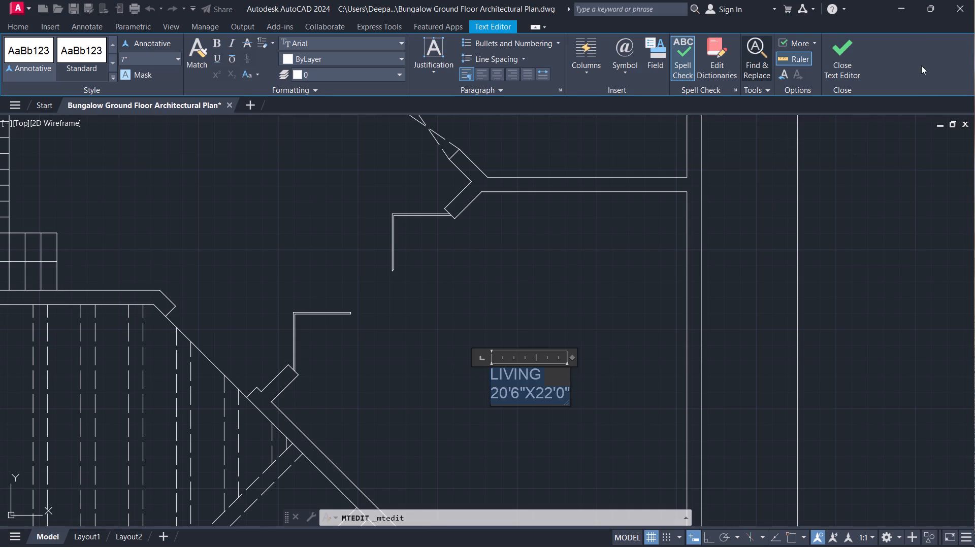
click(846, 43)
Copy the LIVING label into the open space between the west staircase and the kitchen.
scroll(609, 355, down, 4)
scroll(519, 376, up, 2)
middle_drag(551, 387, 661, 349)
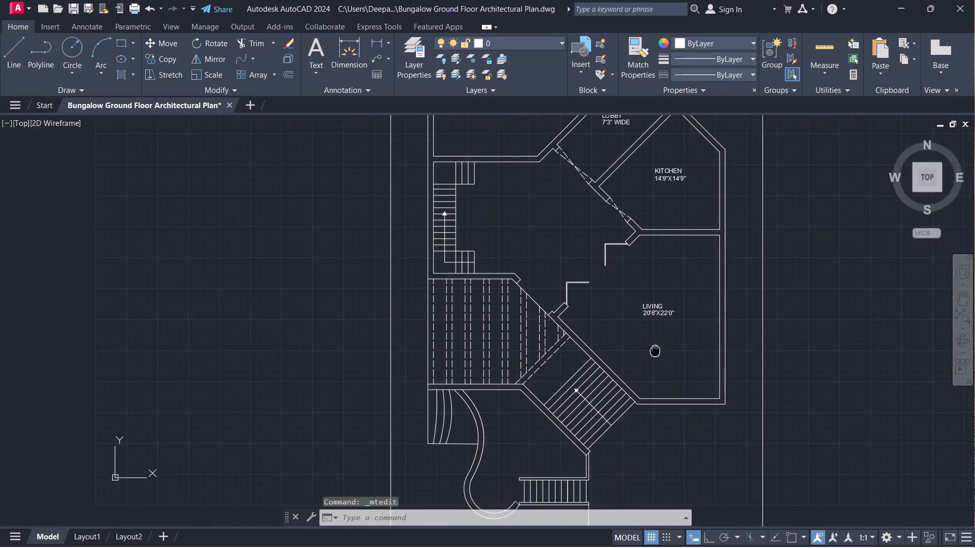
middle_drag(661, 349, 711, 347)
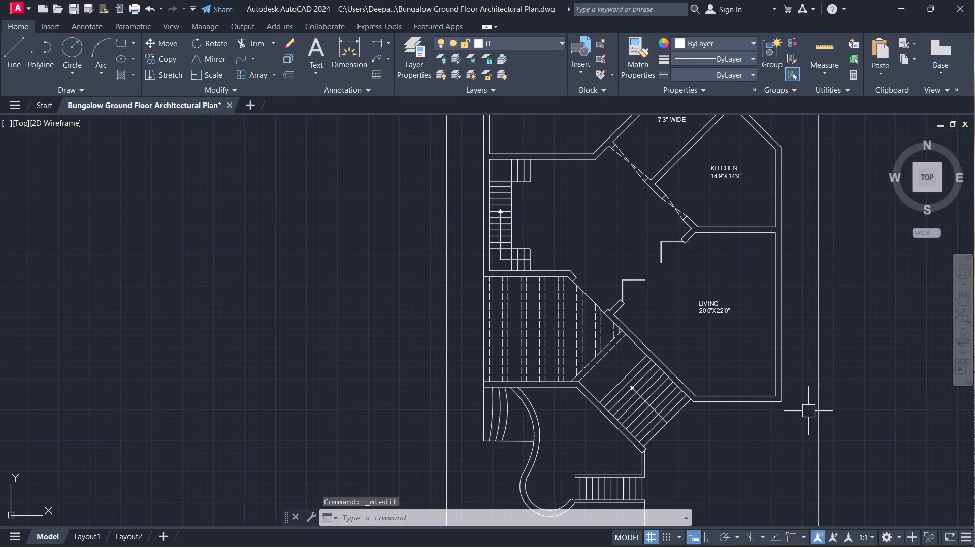
click(737, 354)
click(675, 284)
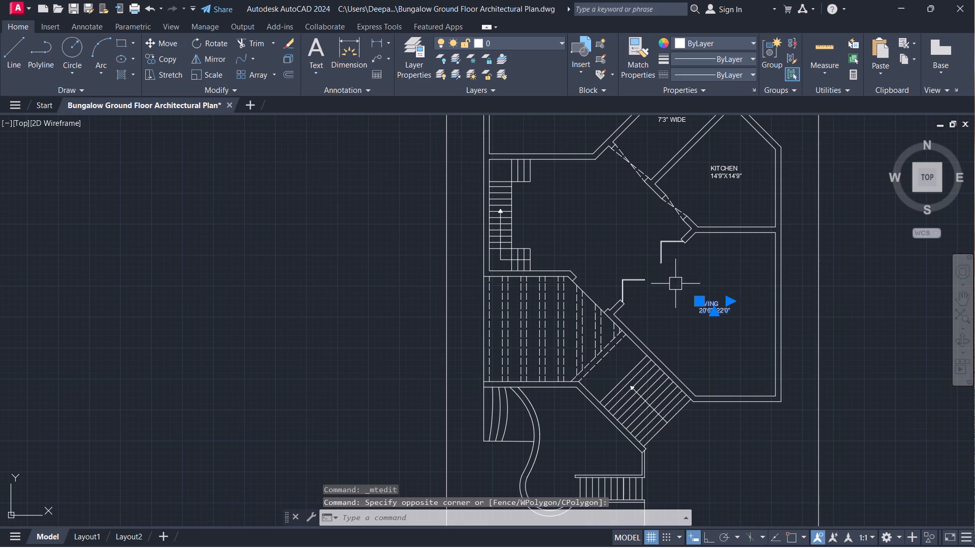
text(CO)
key(space)
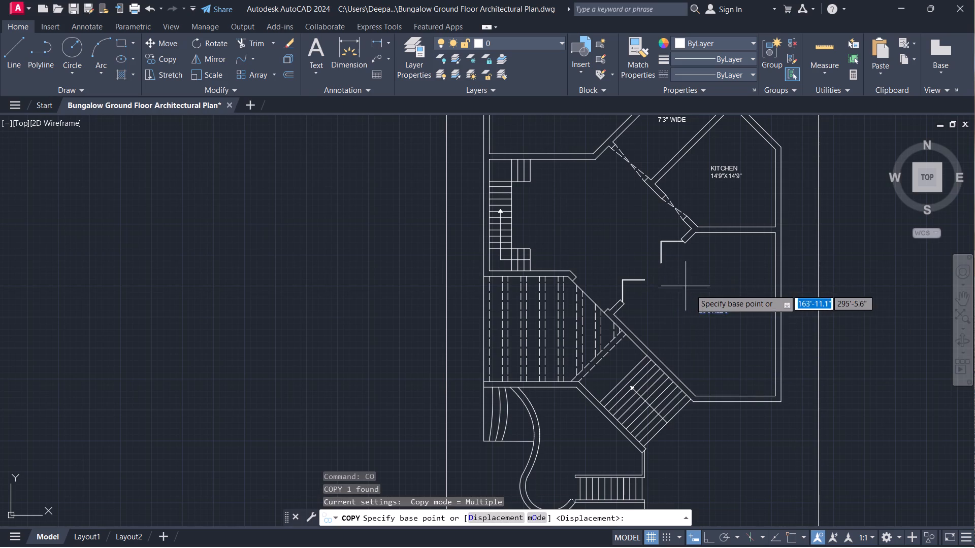
click(697, 296)
scroll(588, 226, up, 3)
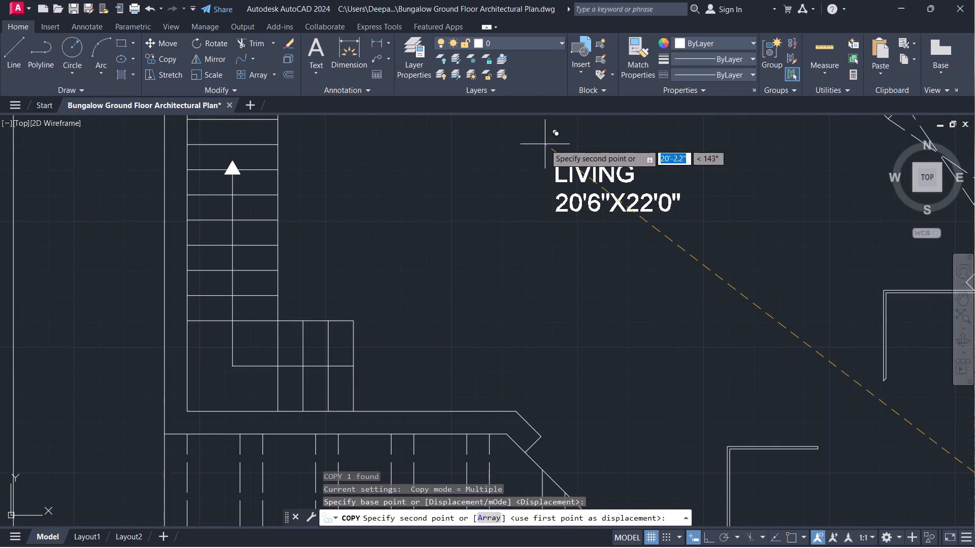
click(545, 144)
key(Escape)
Replace the copied label's text beside the staircase with LOBBY and a second line reading 24'9"X15'0".
double_click(573, 168)
key(ctrl+a)
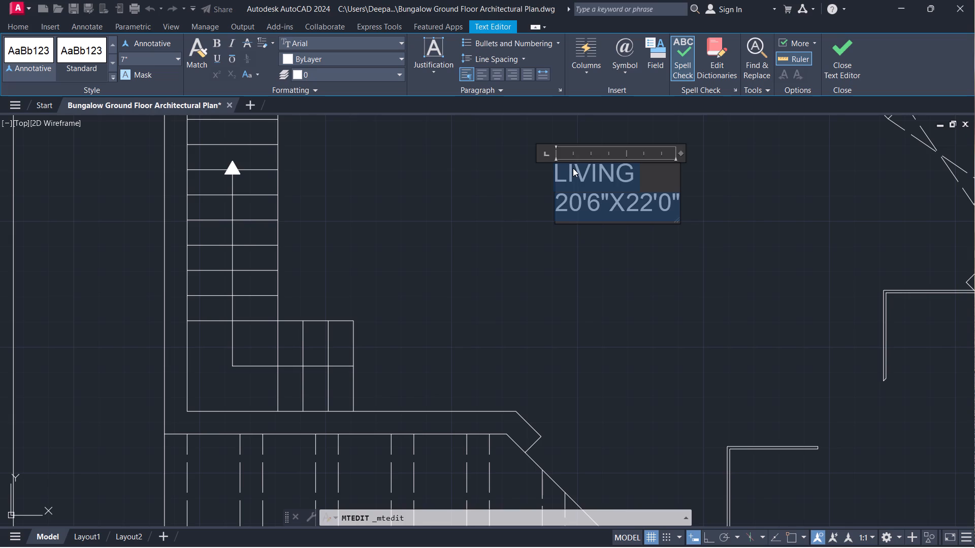
text(LO)
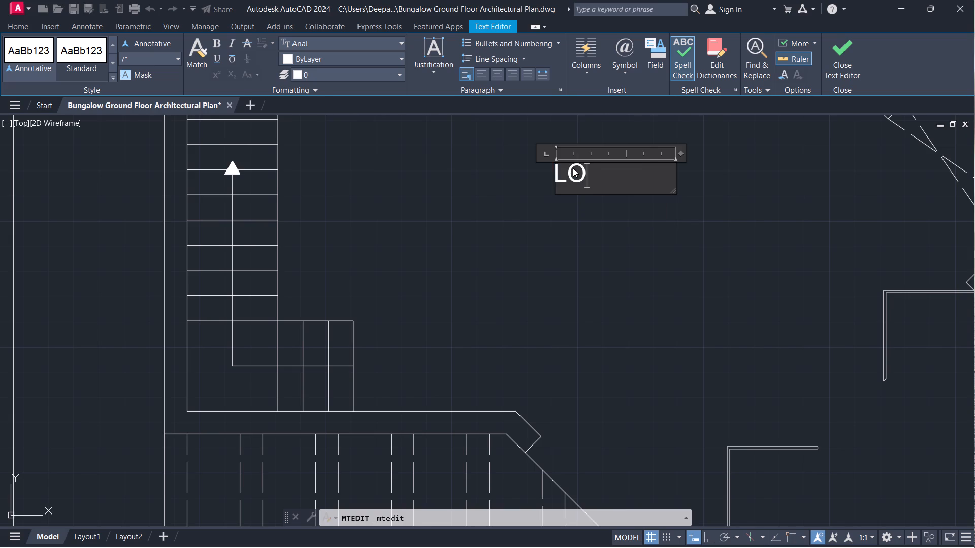
text(BBY)
key(Return)
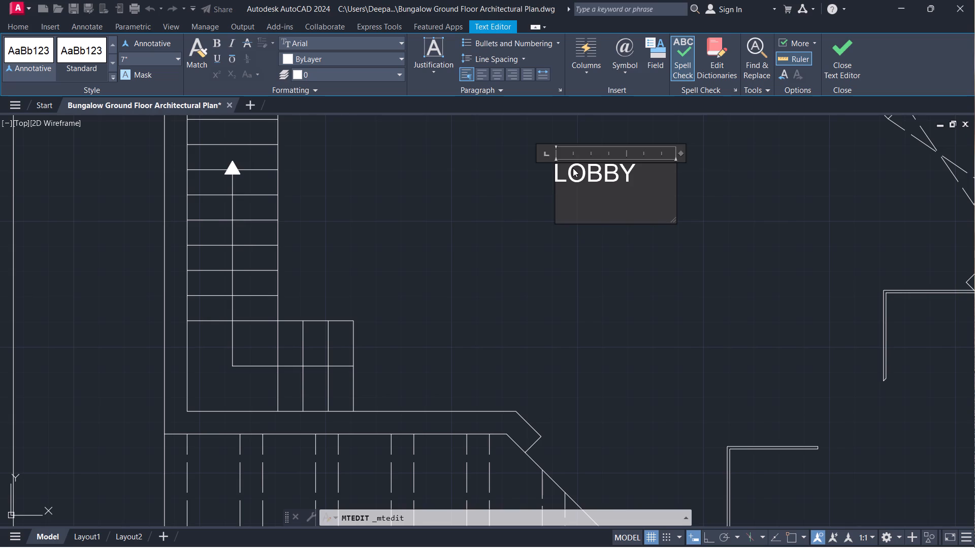
text(2')
key(BackSpace)
key(4)
key(apostrophe)
text(9")
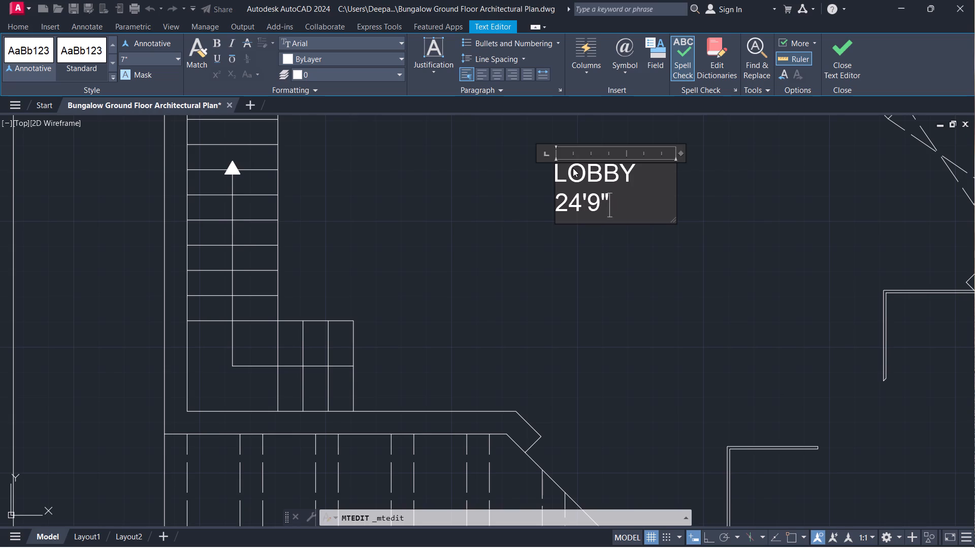
key(x)
text(15')
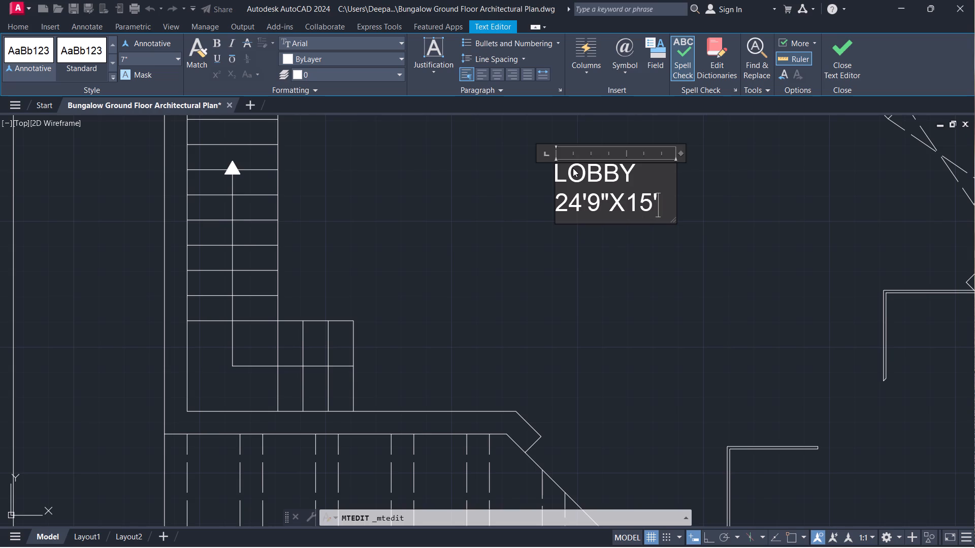
text(0")
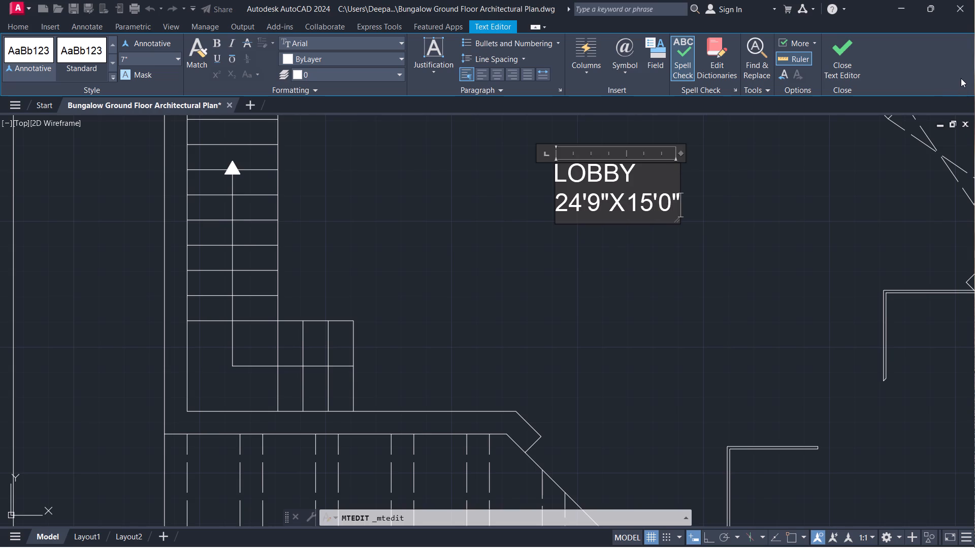
click(839, 54)
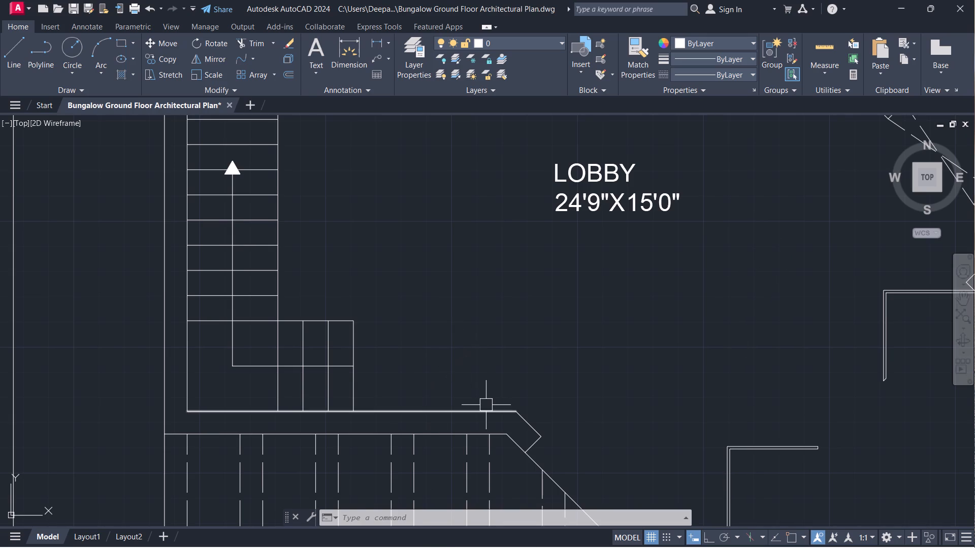
Examine the unlabelled areas south of the lobby, around the dashed-line bay, entrance stairs and curved wall.
scroll(455, 406, down, 1)
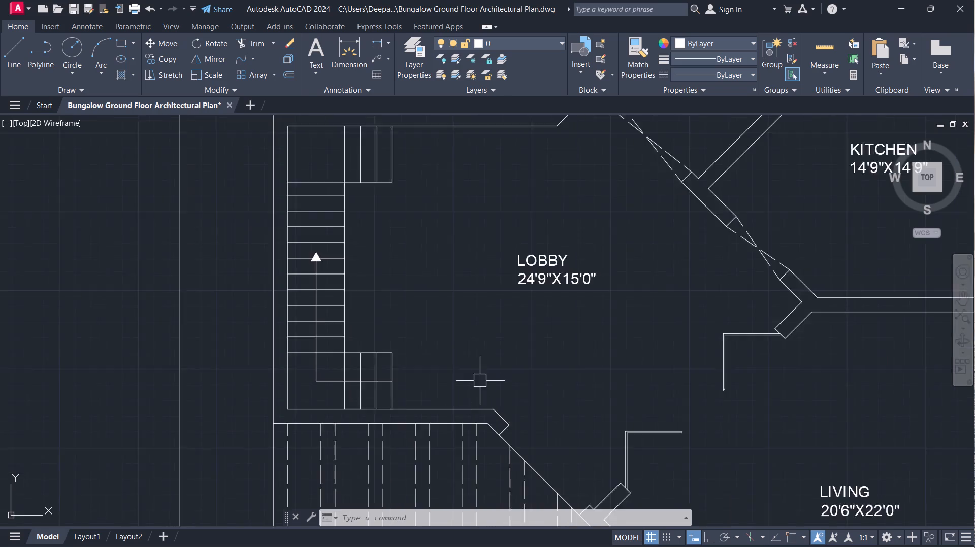
scroll(480, 381, down, 1)
middle_drag(504, 356, 573, 322)
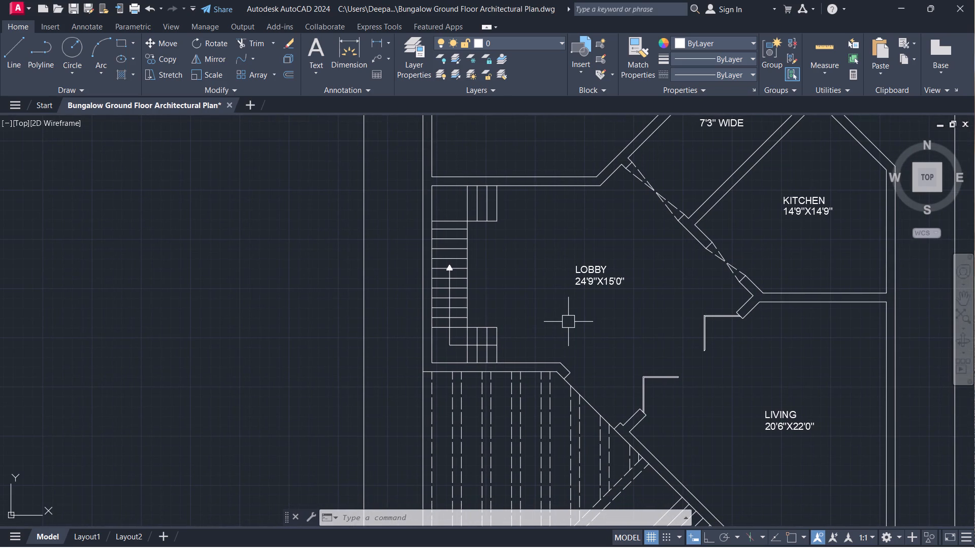
middle_drag(546, 314, 620, 205)
scroll(617, 219, down, 2)
scroll(616, 306, up, 1)
scroll(660, 313, up, 1)
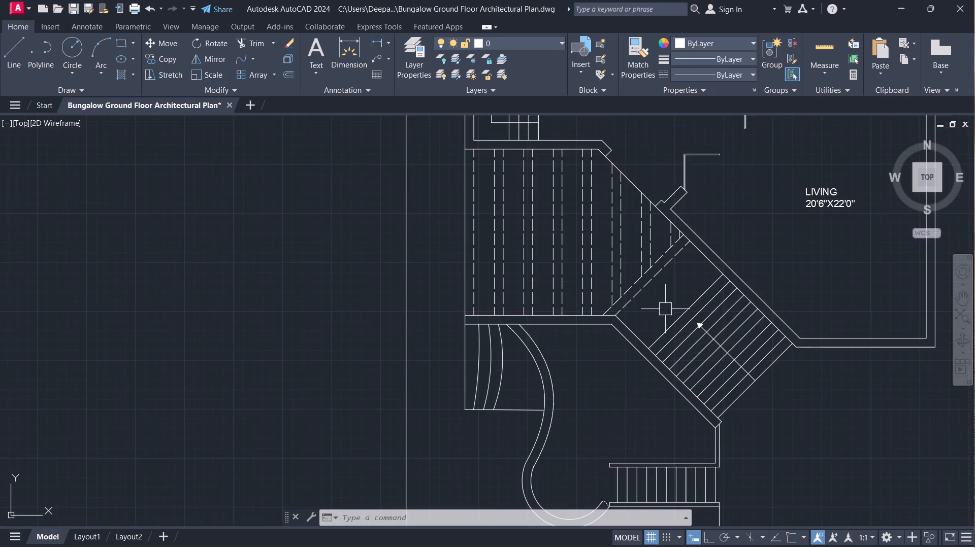
scroll(661, 306, down, 2)
scroll(711, 362, up, 1)
middle_drag(711, 362, 713, 367)
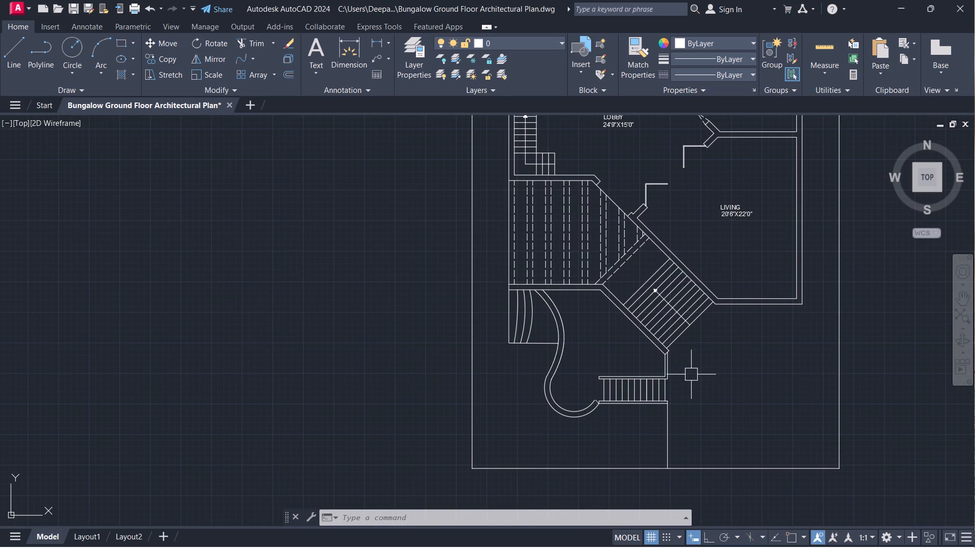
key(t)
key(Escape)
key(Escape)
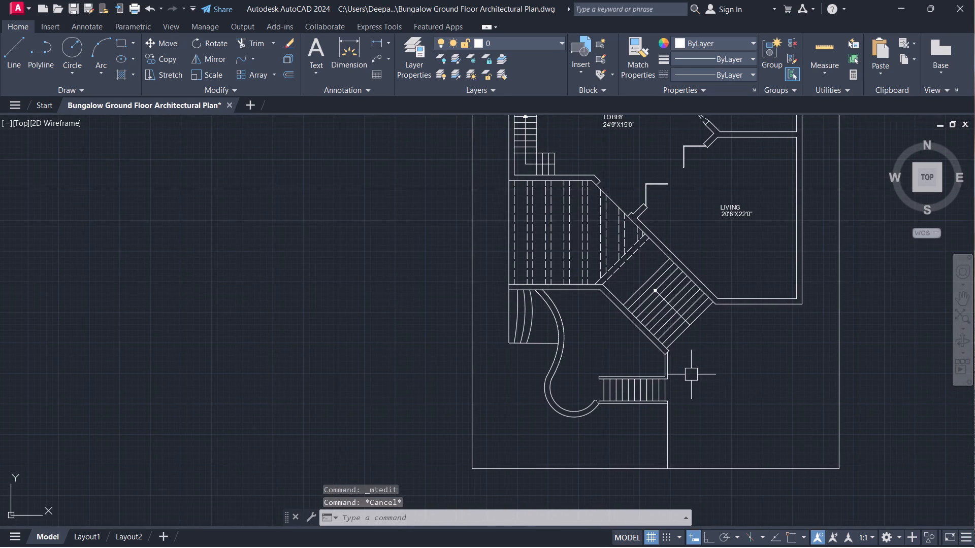
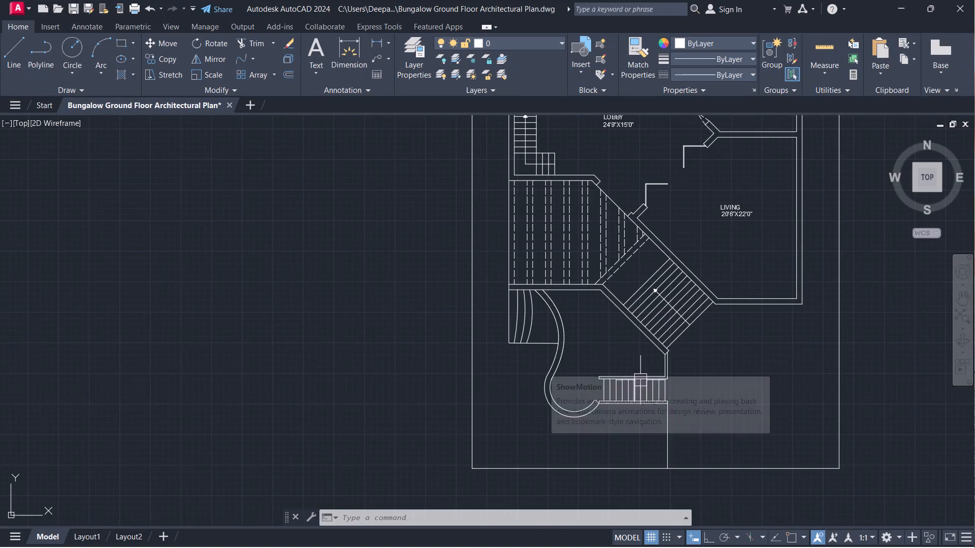
Copy the LIVING label into the open area south of the living room, east of the small entrance stairs.
scroll(708, 221, up, 1)
click(770, 219)
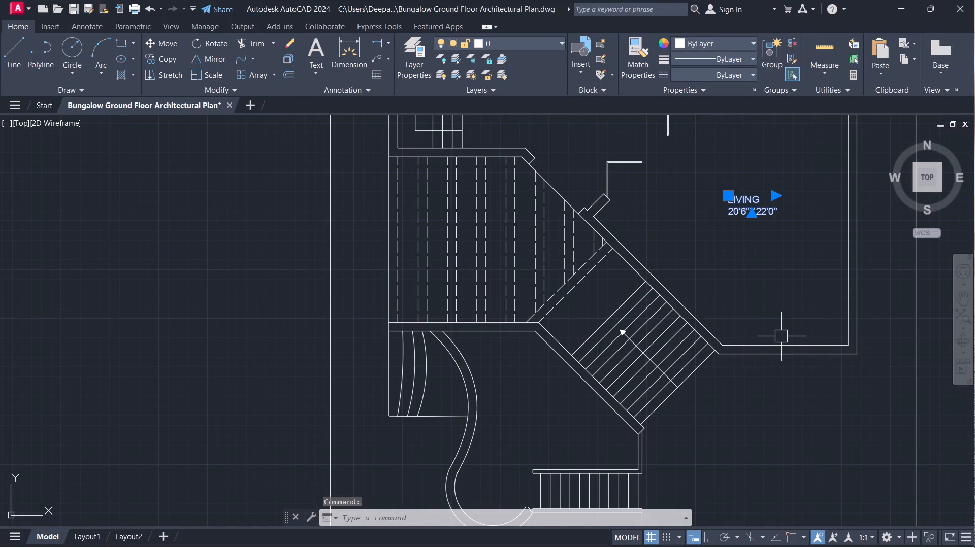
text(CO)
key(space)
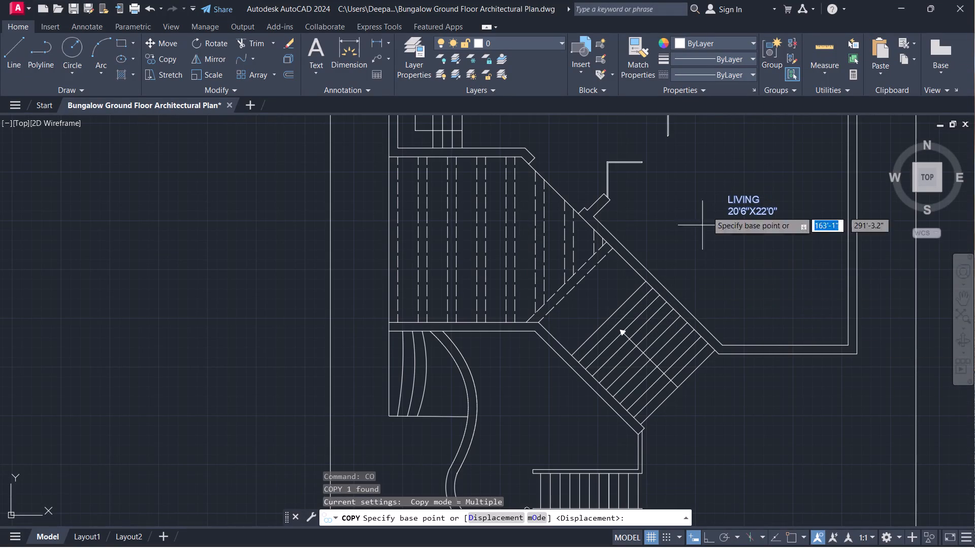
click(746, 200)
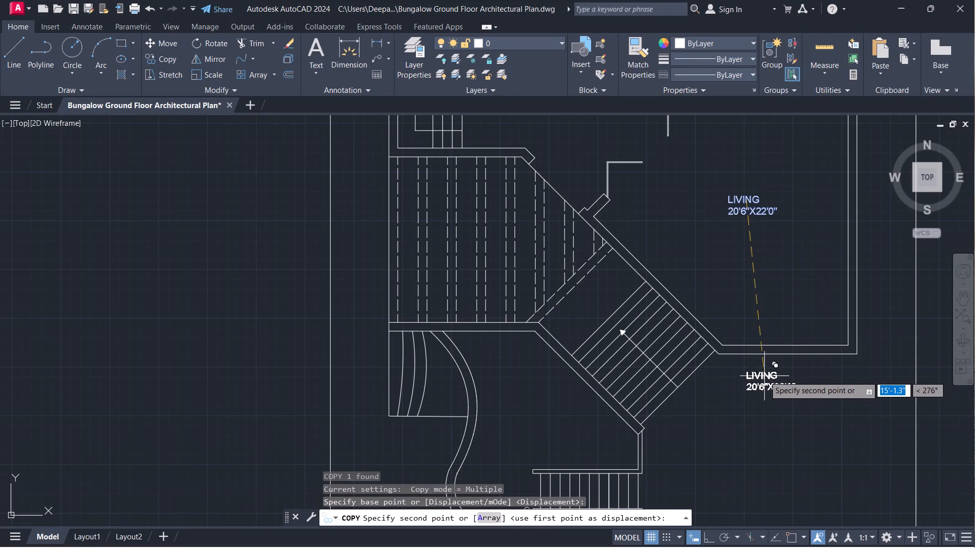
middle_drag(755, 368, 692, 188)
click(713, 293)
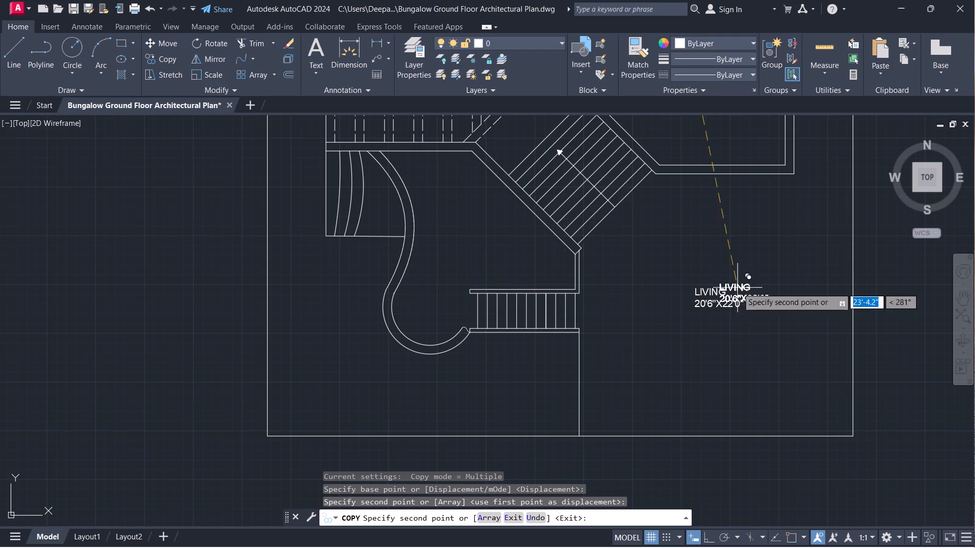
right_click(726, 256)
click(765, 273)
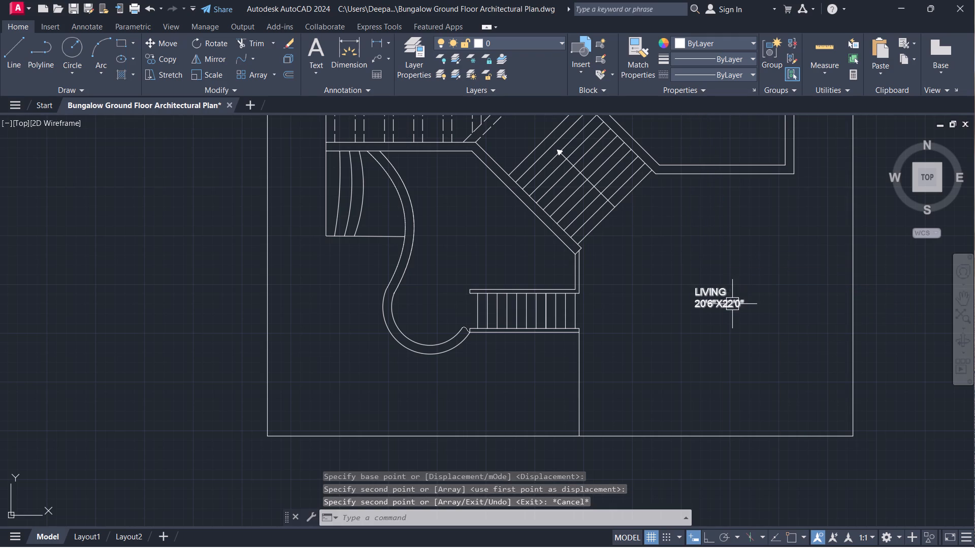
Replace the copied label's text with PORCH and a second line reading 21' WIDE.
double_click(732, 304)
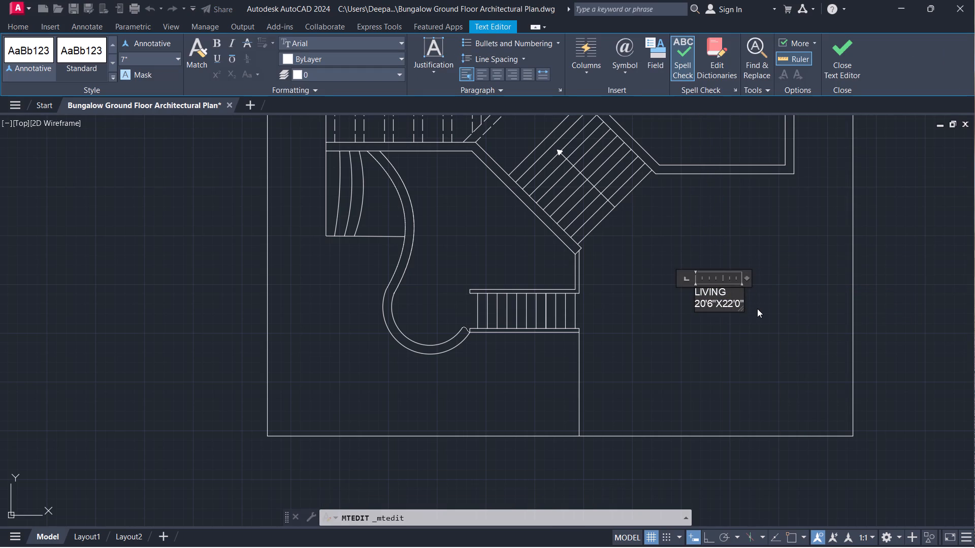
key(ctrl+a)
key(p)
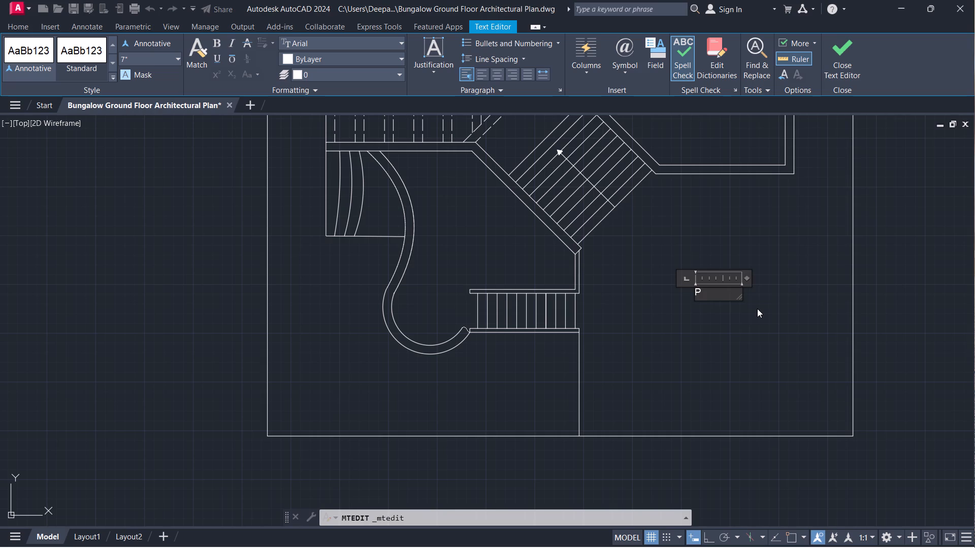
text(ORCH)
key(Return)
text(21' WIDE)
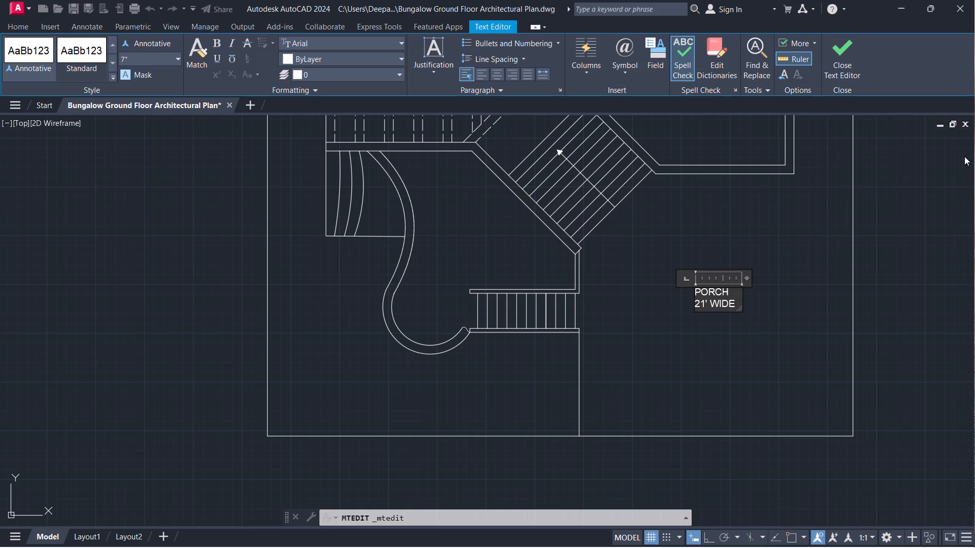
click(846, 66)
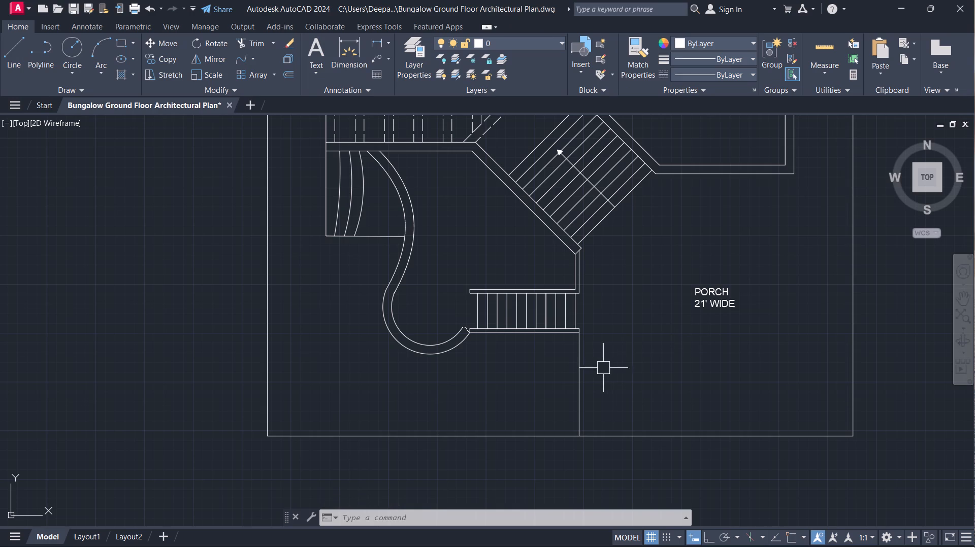
Examine the whole floor plan, from the porch up to the northern bedrooms, to check the room labels.
scroll(580, 290, down, 2)
middle_drag(581, 289, 589, 291)
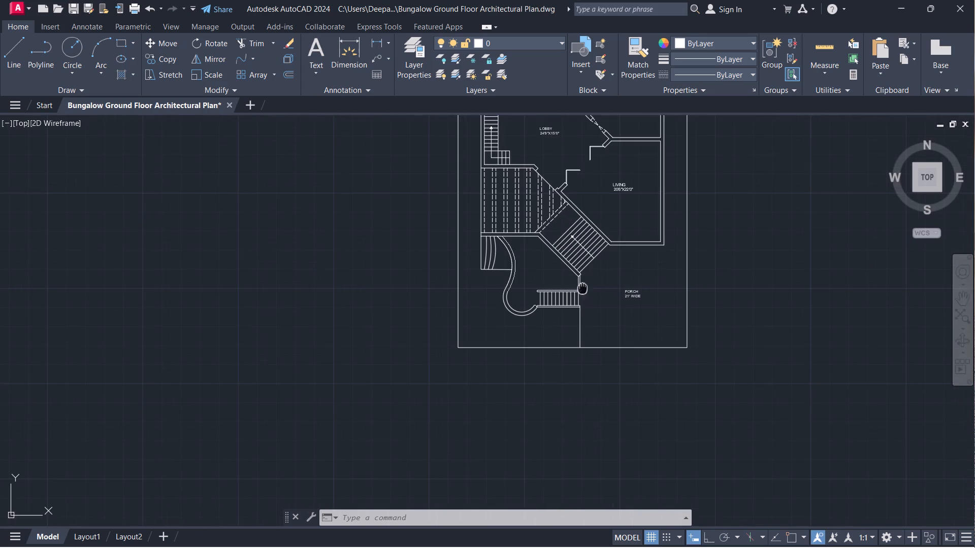
middle_drag(589, 291, 615, 326)
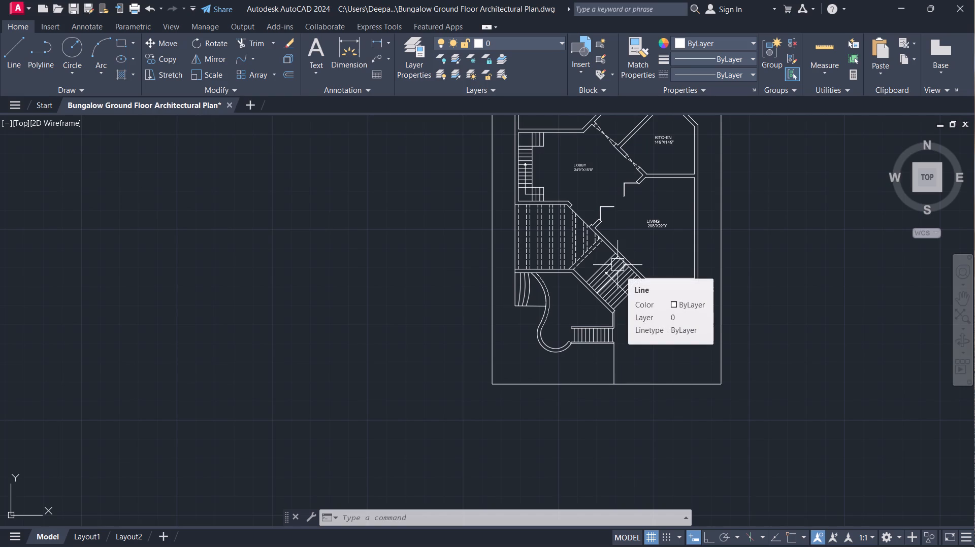
scroll(576, 275, down, 2)
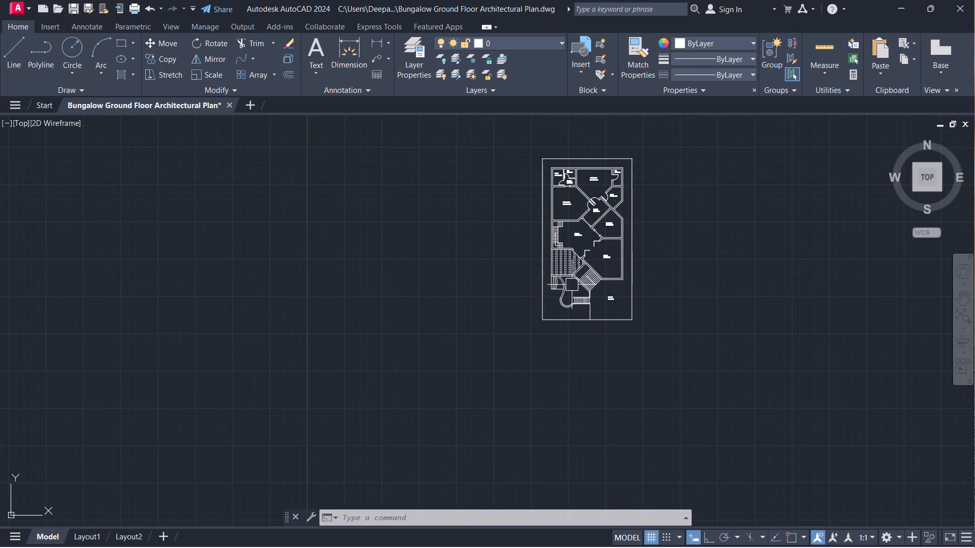
scroll(576, 301, up, 1)
scroll(685, 218, up, 2)
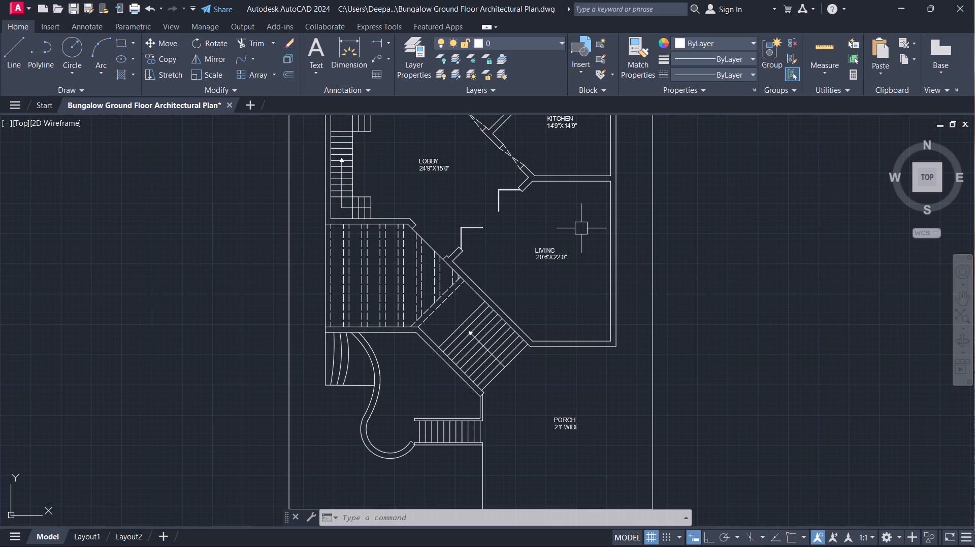
scroll(334, 234, down, 2)
middle_drag(373, 184, 351, 356)
scroll(351, 357, up, 2)
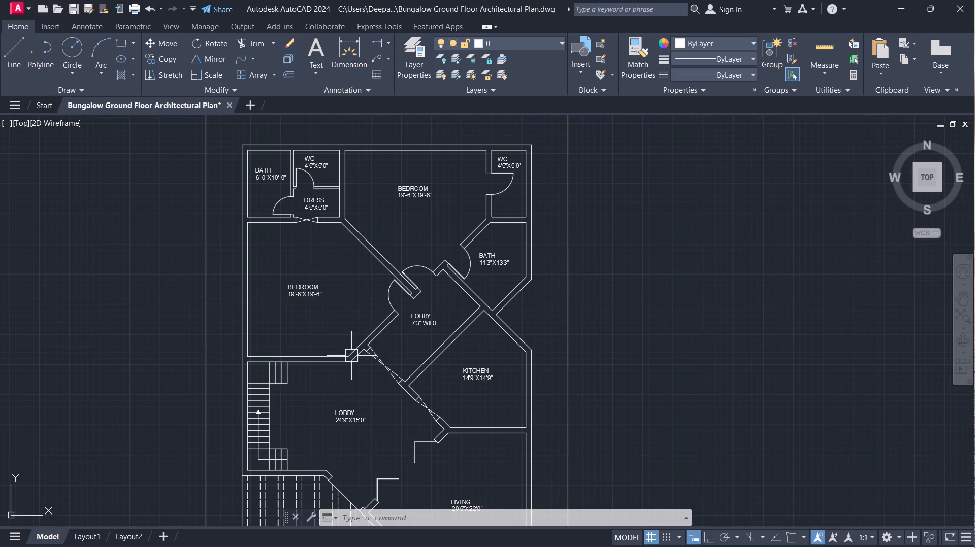
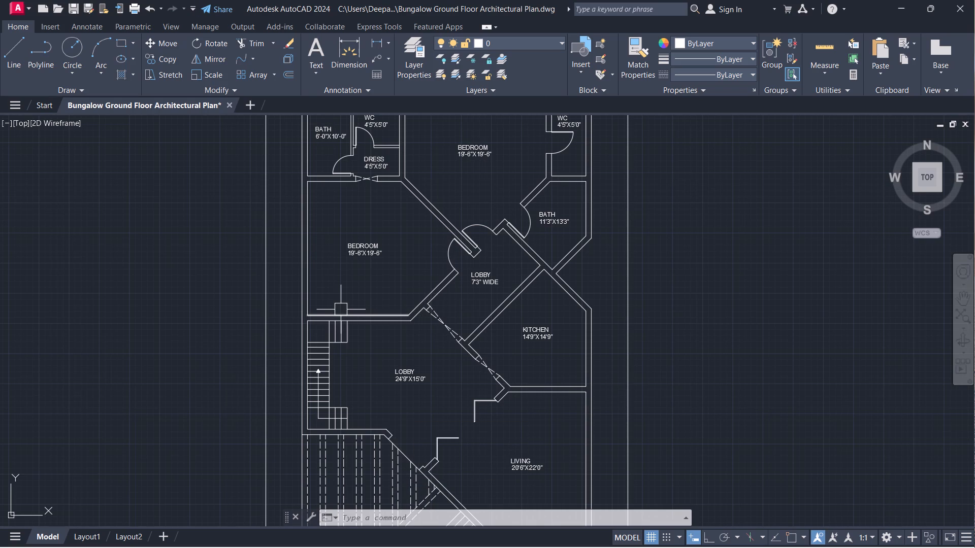
Turn on object snap for drawing lines on the walls.
text(L)
key(space)
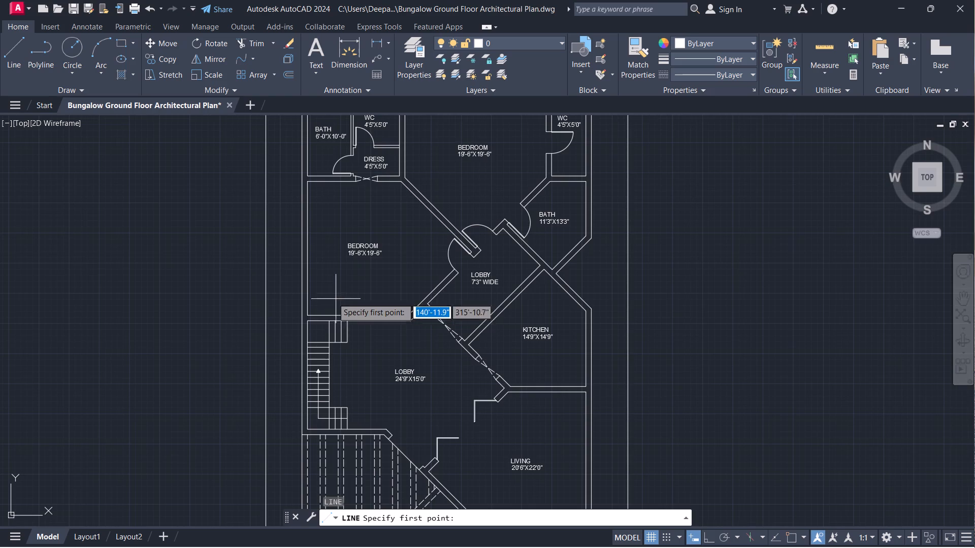
scroll(329, 306, up, 1)
scroll(316, 265, up, 1)
middle_drag(316, 265, 309, 413)
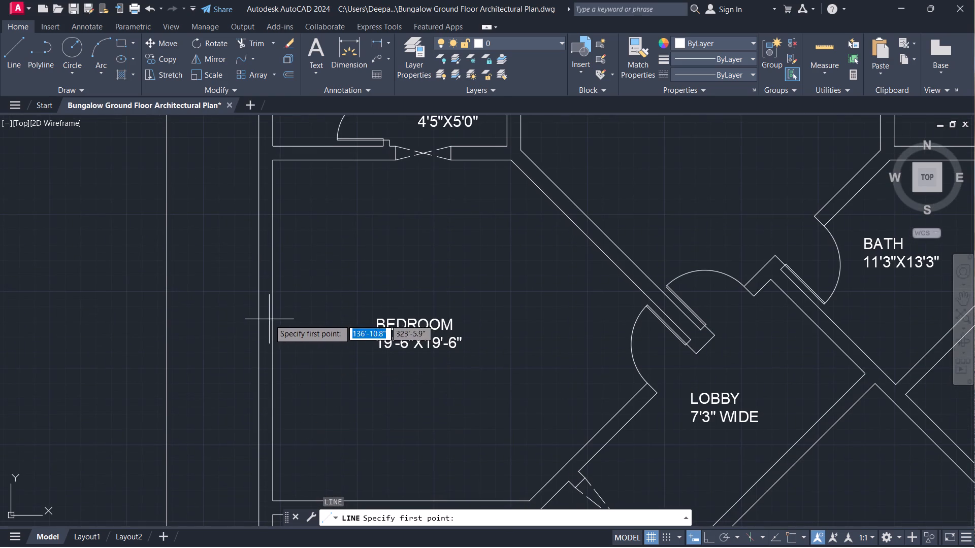
key(F3)
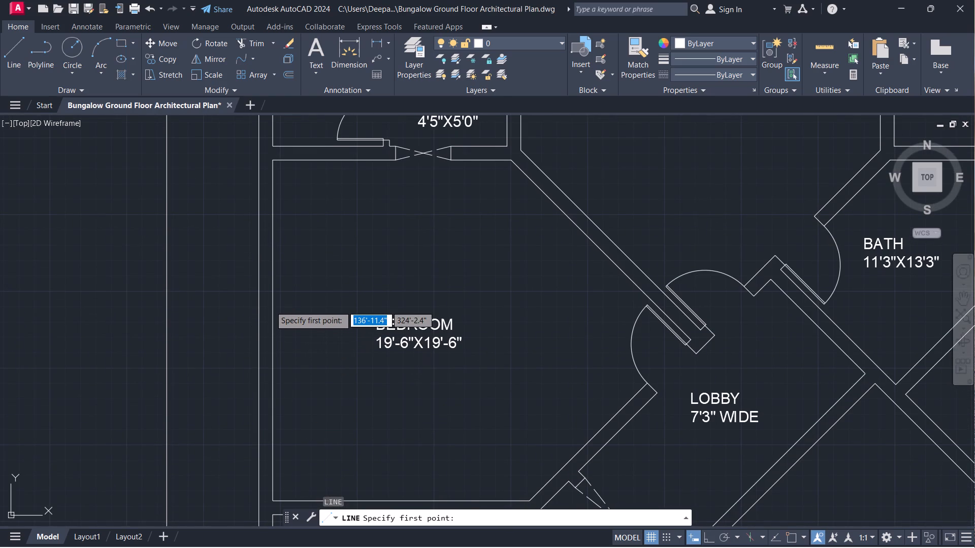
key(space)
key(Escape)
key(grave)
key(Escape)
key(Escape)
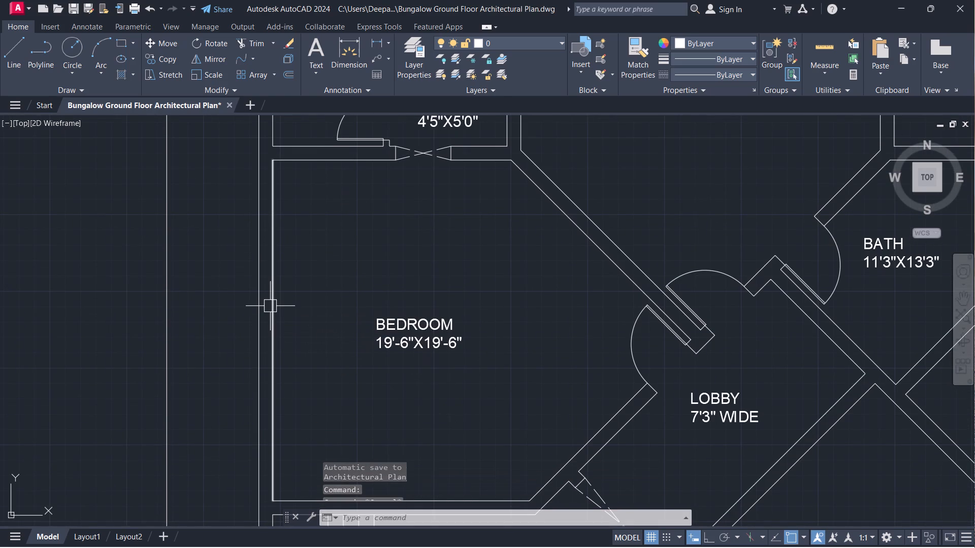
Draw a short line across the thickness of the west bedroom's outer west wall, at the midpoint of its inner face.
scroll(229, 274, down, 3)
middle_drag(400, 424, 507, 268)
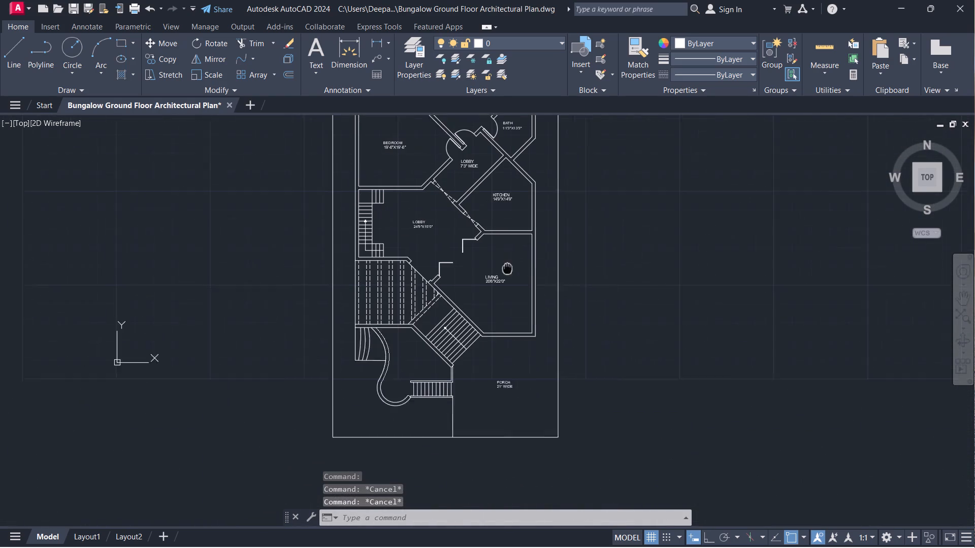
middle_drag(507, 268, 514, 257)
scroll(438, 319, up, 1)
scroll(421, 297, down, 1)
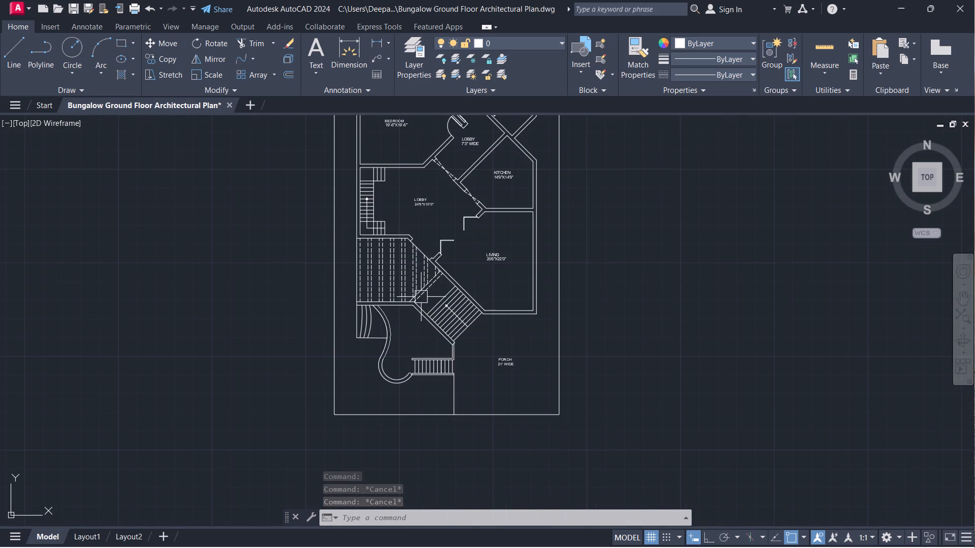
scroll(418, 245, up, 1)
middle_drag(418, 245, 449, 434)
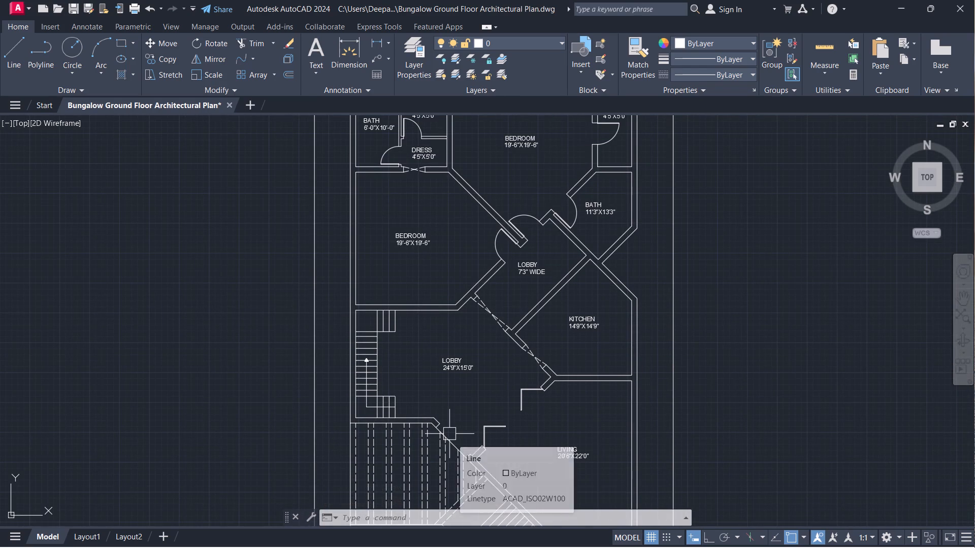
text(L)
key(space)
scroll(349, 195, up, 1)
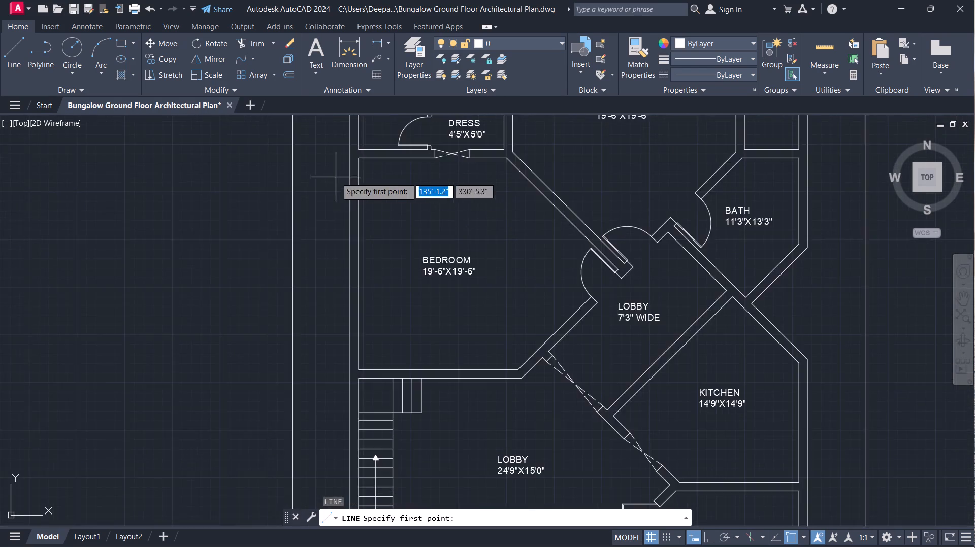
scroll(336, 179, up, 1)
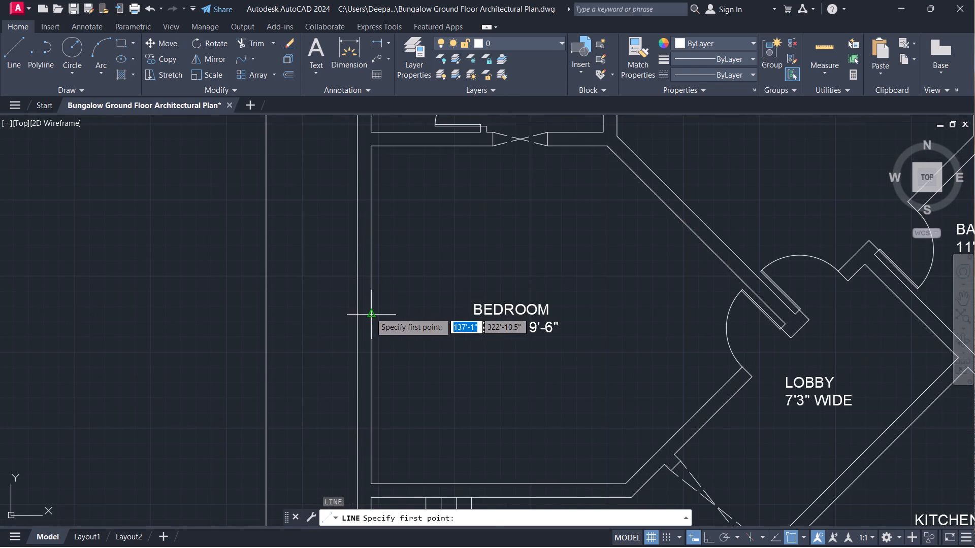
click(370, 313)
click(354, 316)
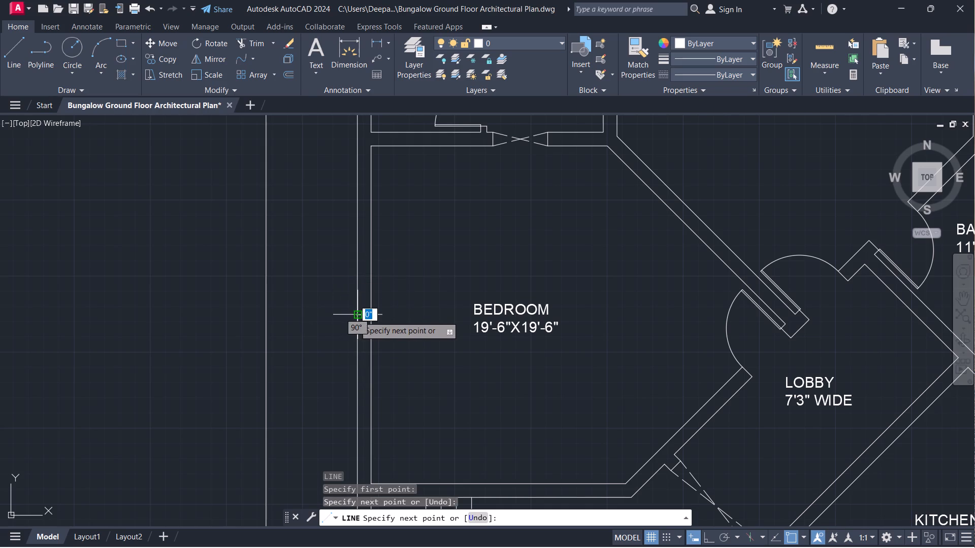
right_click(354, 316)
click(374, 338)
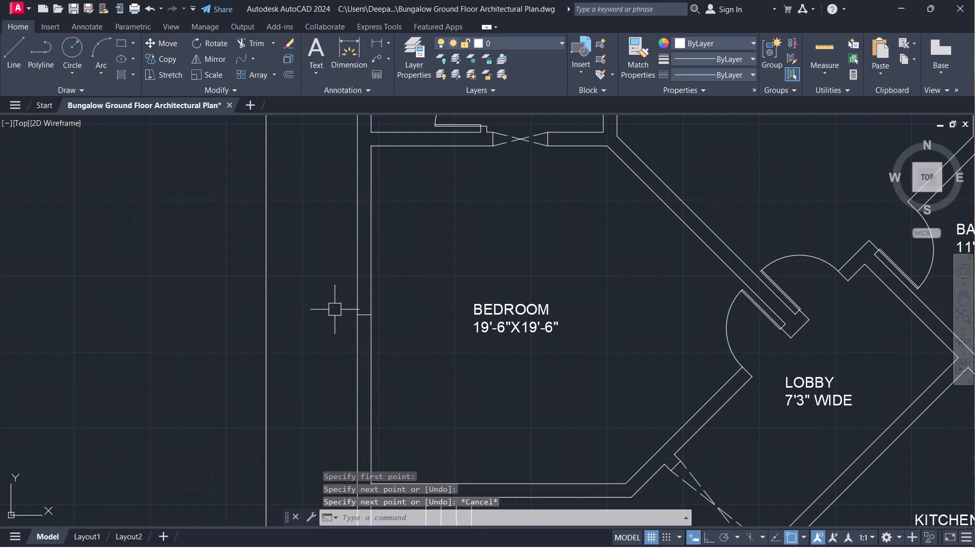
Offset the short line across the west bedroom wall by 5' to both its north and south sides.
text(O 5')
key(Return)
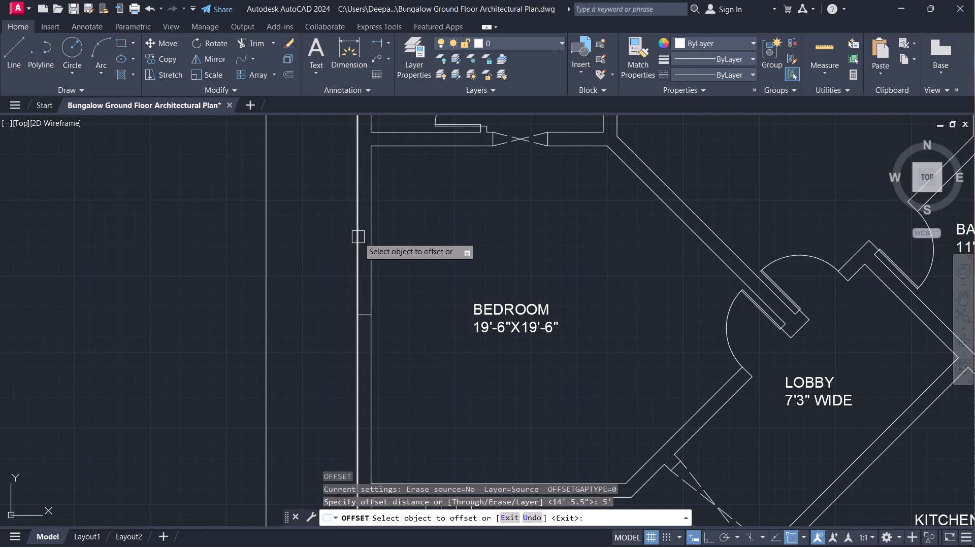
scroll(358, 237, up, 2)
scroll(359, 315, down, 4)
middle_drag(352, 313, 309, 98)
scroll(320, 142, up, 1)
middle_drag(320, 142, 283, 315)
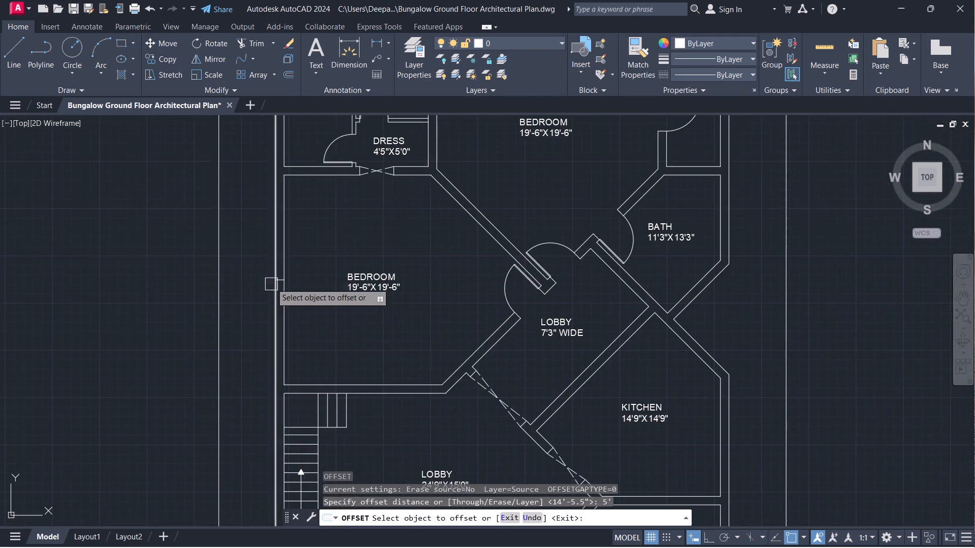
scroll(277, 280, up, 4)
click(284, 275)
click(286, 247)
drag(277, 272, 277, 277)
click(279, 304)
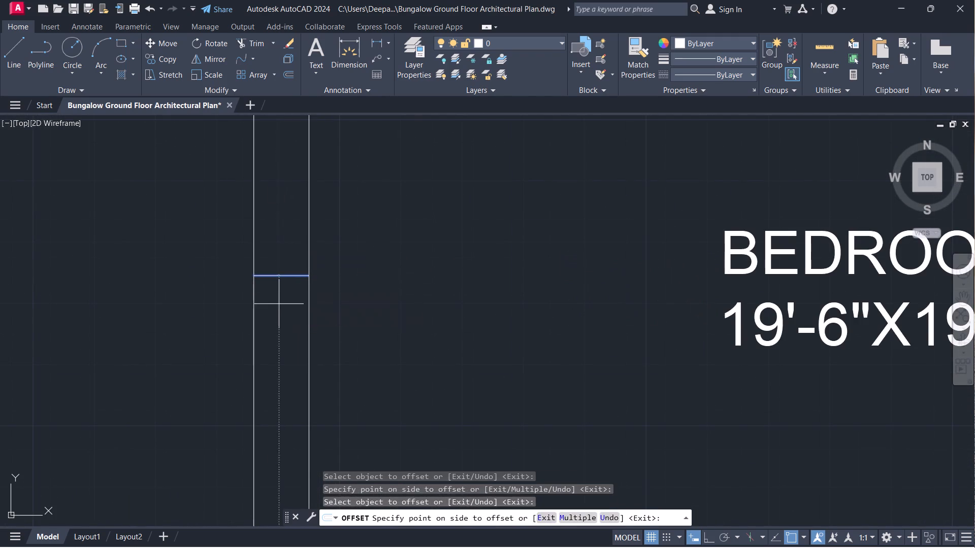
right_click(274, 299)
click(299, 317)
Delete the original short line at the wall's midpoint, between the two offset lines.
scroll(300, 315, down, 1)
click(290, 282)
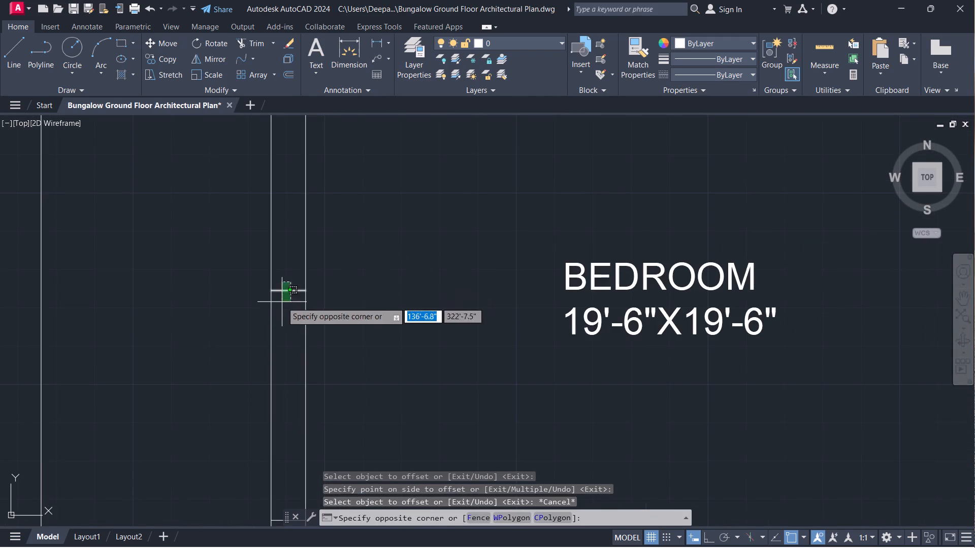
click(281, 302)
key(Delete)
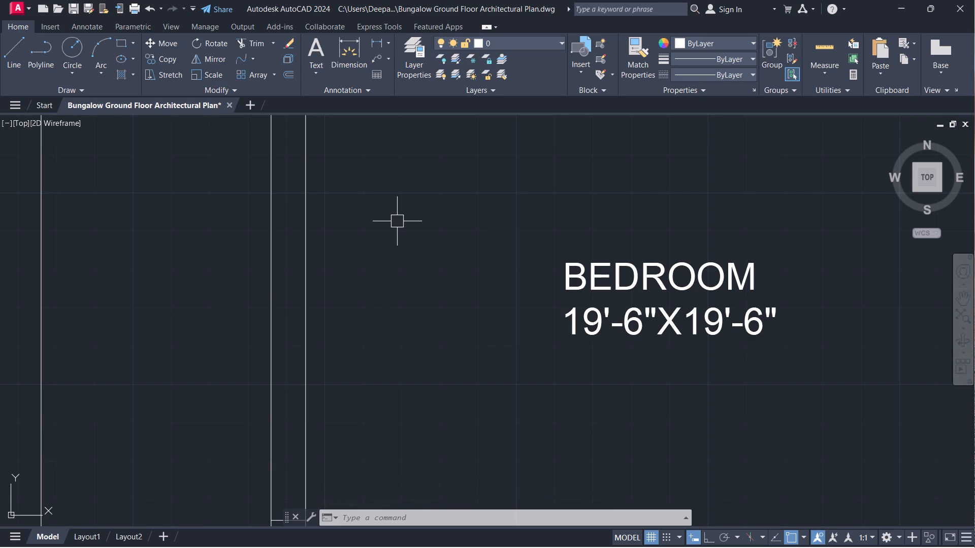
Draw a line along the wall's centre, joining the midpoints of the two short offset lines.
scroll(400, 219, down, 4)
scroll(397, 214, up, 3)
middle_drag(404, 210, 417, 368)
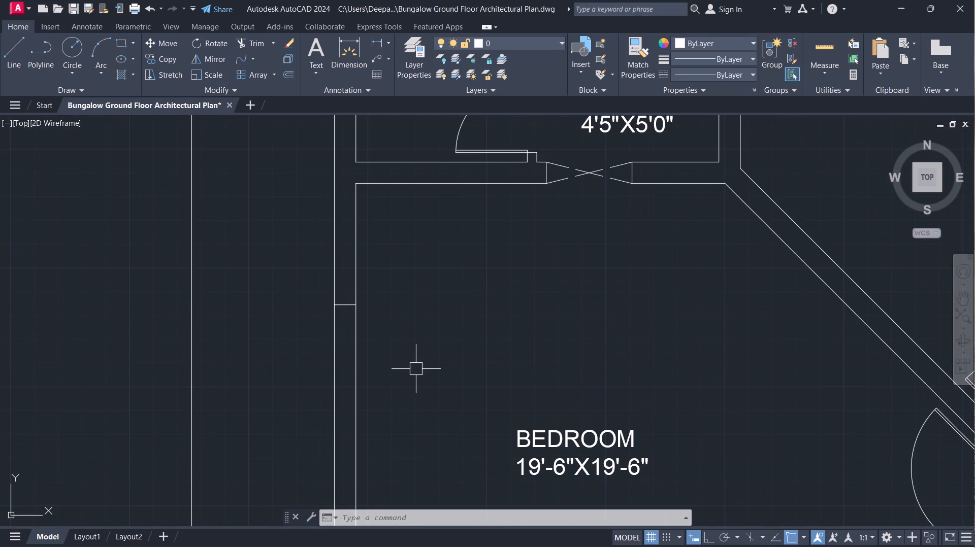
text(L)
key(space)
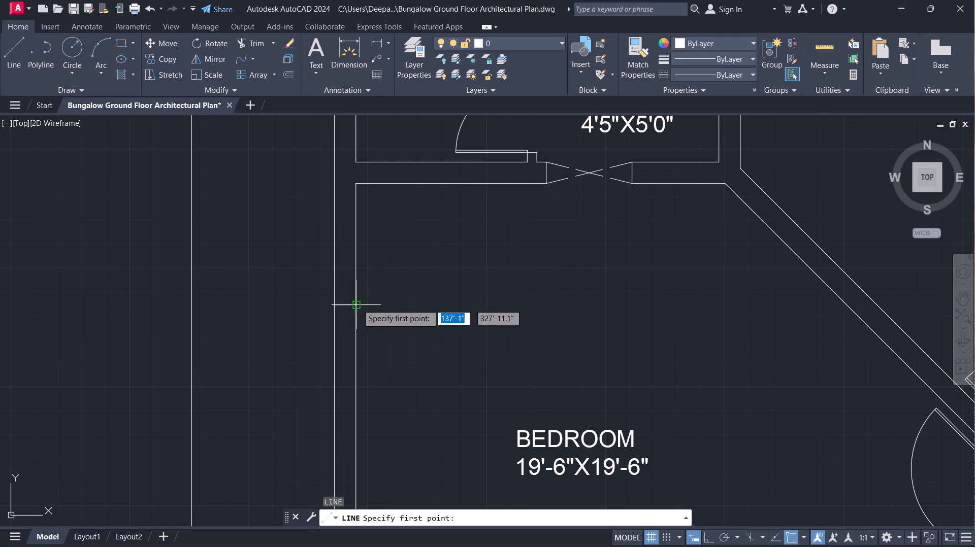
click(345, 307)
middle_drag(363, 426, 410, 279)
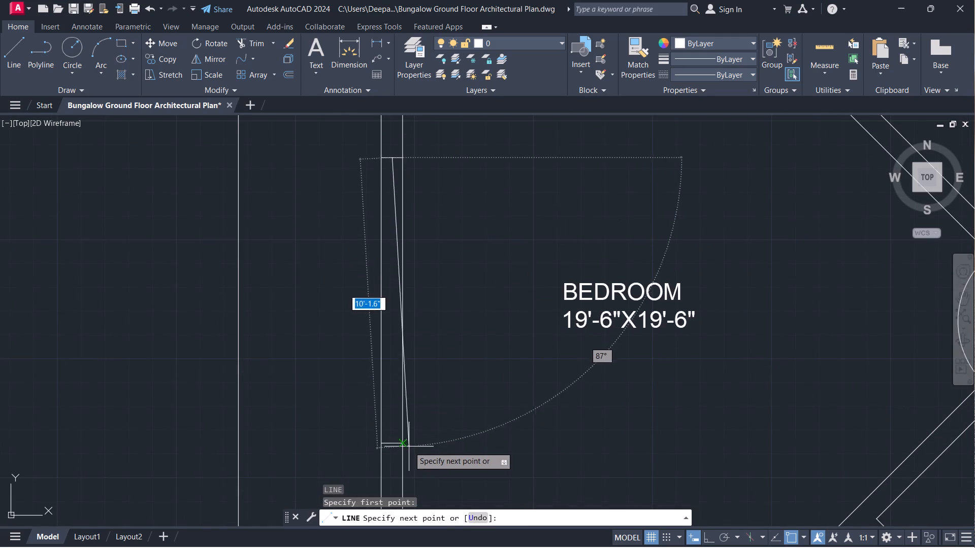
scroll(397, 455, up, 2)
click(379, 429)
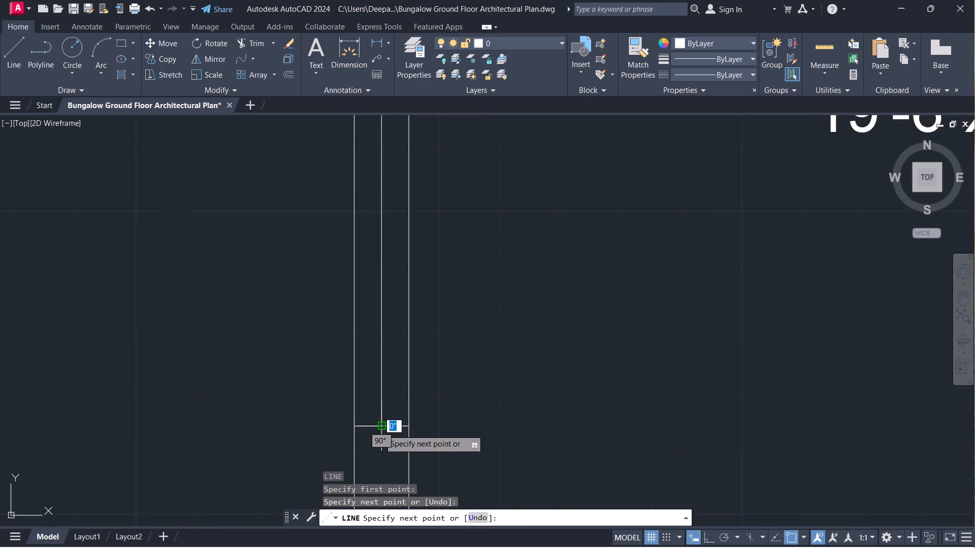
right_click(379, 429)
click(439, 305)
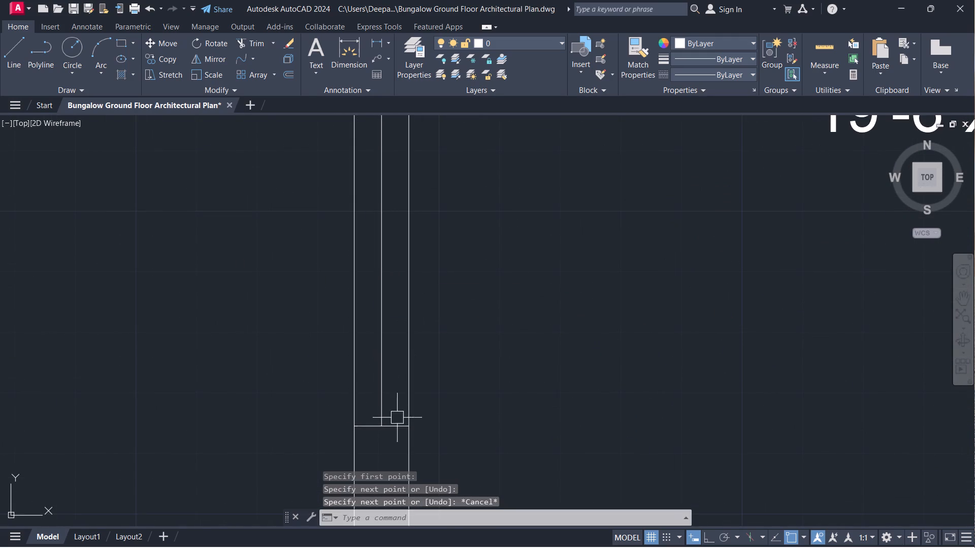
Offset the window's centre line by 1" to both its west and east sides.
text(O)
key(space)
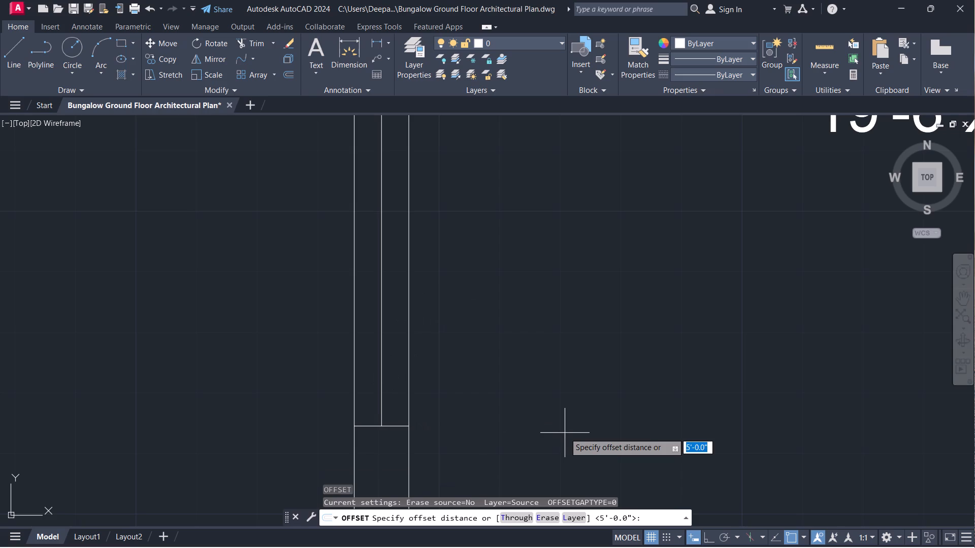
key(1)
key(Return)
scroll(338, 260, up, 1)
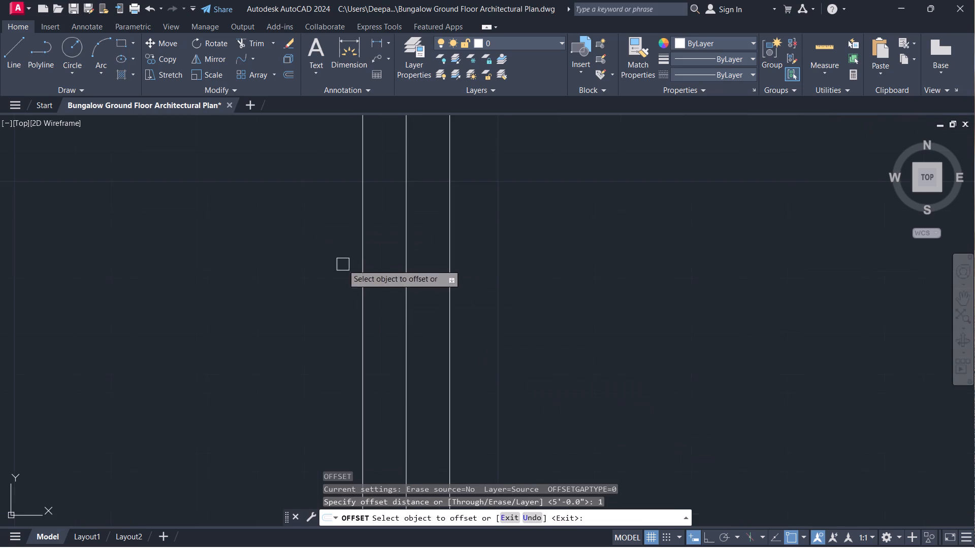
scroll(344, 264, up, 1)
middle_drag(359, 335, 221, 179)
scroll(221, 179, up, 1)
click(341, 377)
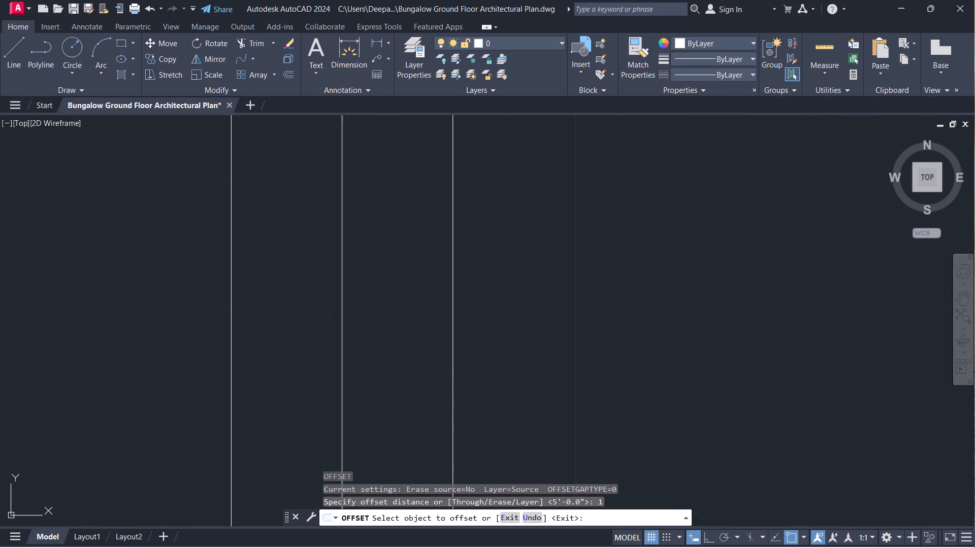
click(328, 363)
click(345, 357)
click(367, 365)
right_click(366, 366)
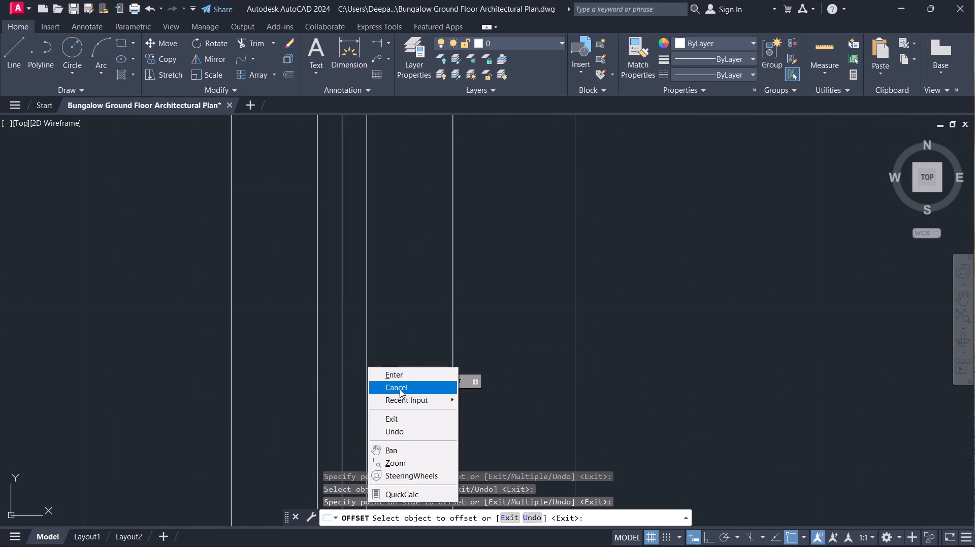
click(404, 389)
Delete the original centre line between the two 1" offset lines.
click(346, 348)
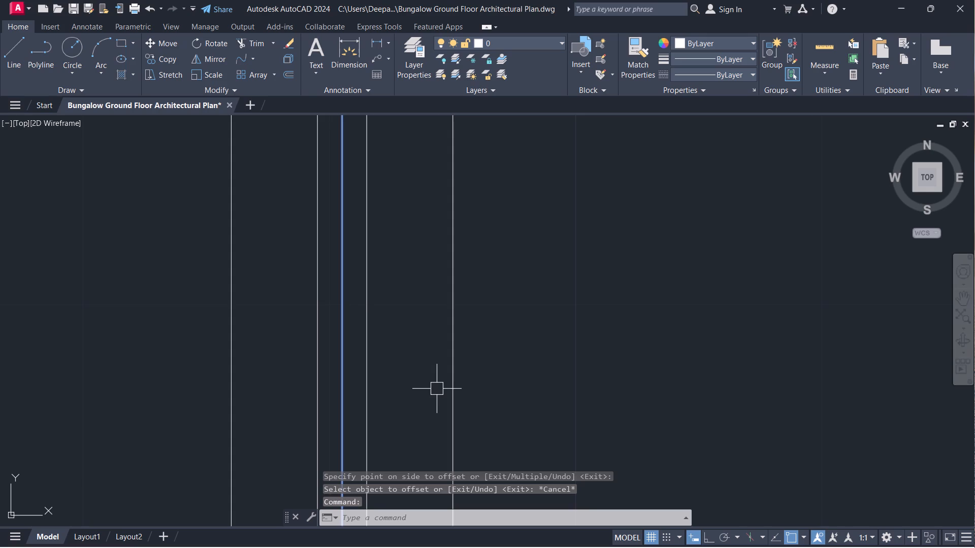
key(Delete)
Examine the window in the west bedroom's outer wall, both within the surrounding plan and close up.
scroll(383, 382, down, 5)
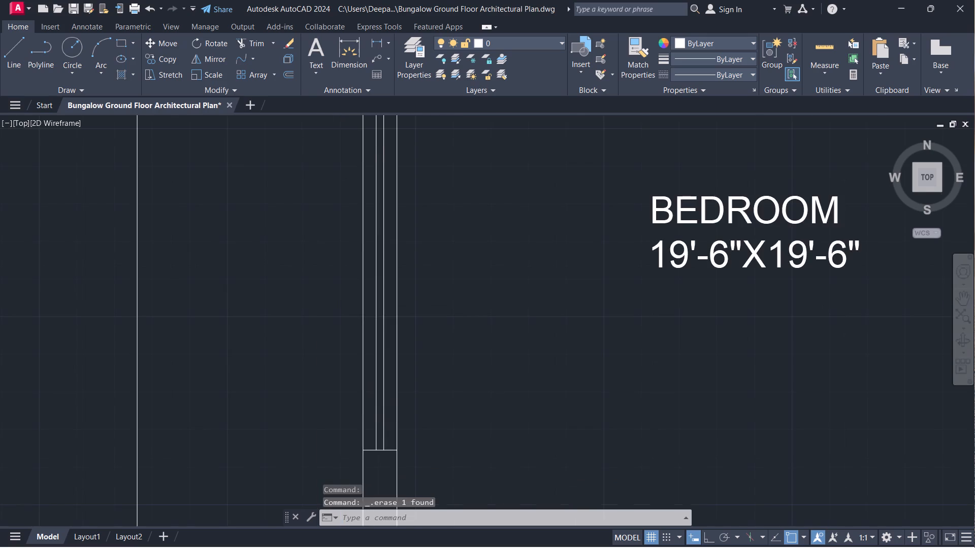
scroll(424, 443, down, 1)
middle_drag(482, 454, 457, 332)
scroll(457, 332, down, 1)
middle_drag(464, 311, 334, 353)
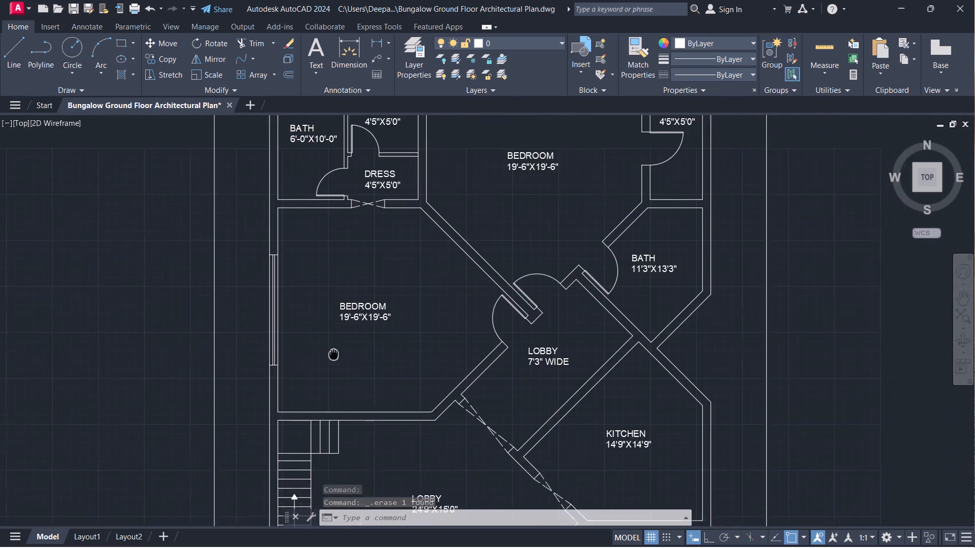
middle_drag(334, 353, 311, 366)
scroll(338, 269, up, 1)
scroll(201, 287, up, 1)
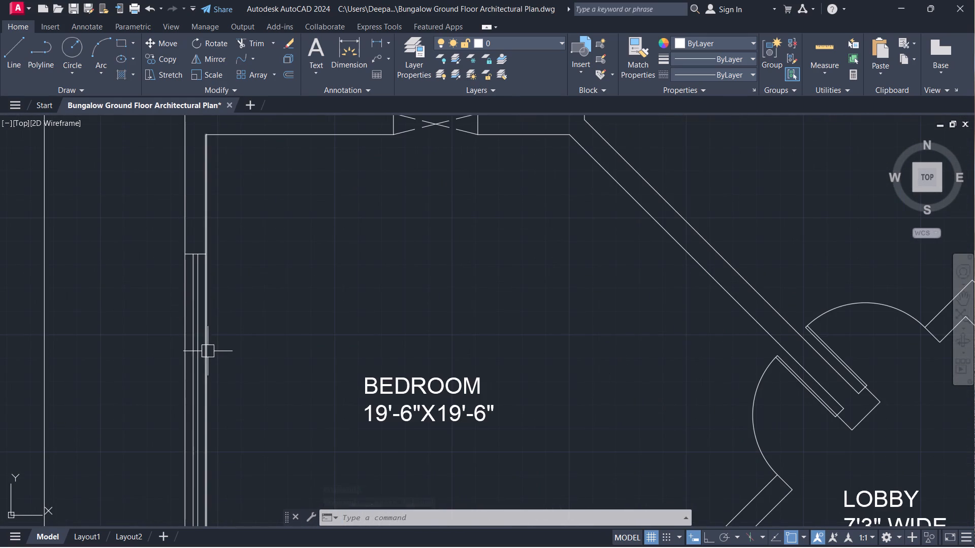
scroll(209, 354, up, 1)
scroll(263, 354, down, 1)
Draw a short line across the north bedroom's outer wall, starting from the midpoint of the wall's inner face.
scroll(250, 288, down, 1)
middle_drag(262, 282, 309, 440)
scroll(309, 440, up, 1)
middle_drag(289, 351, 302, 414)
scroll(289, 351, down, 2)
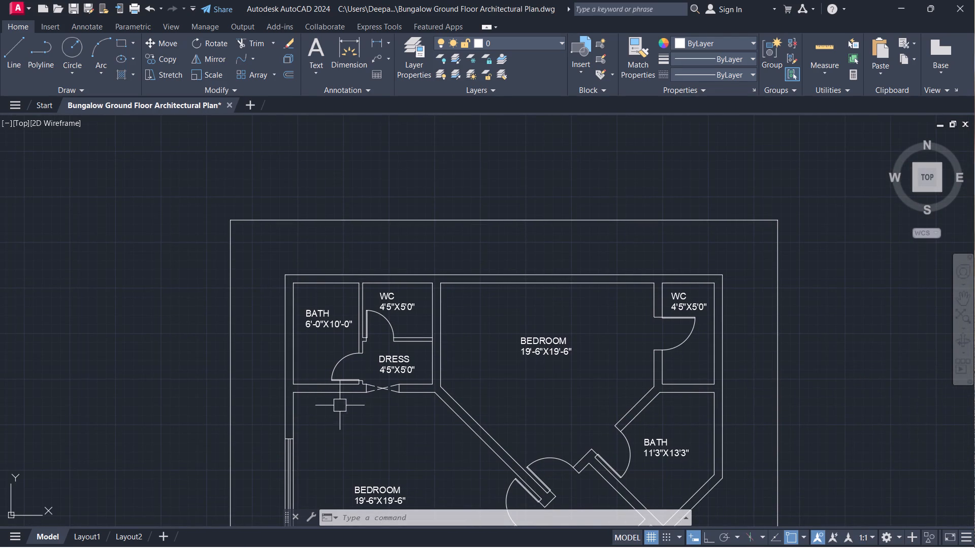
scroll(437, 400, up, 1)
middle_drag(437, 400, 393, 367)
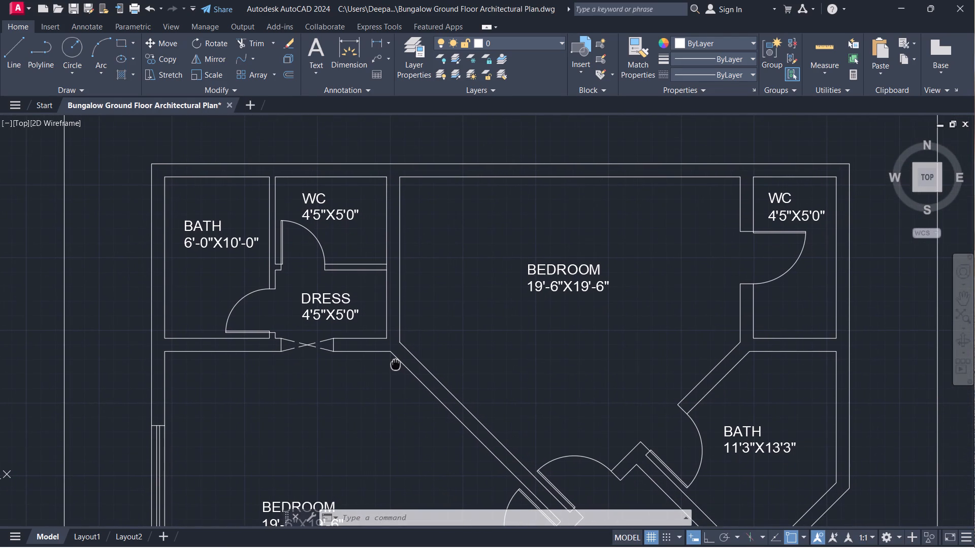
middle_drag(393, 367, 428, 446)
middle_drag(566, 425, 537, 448)
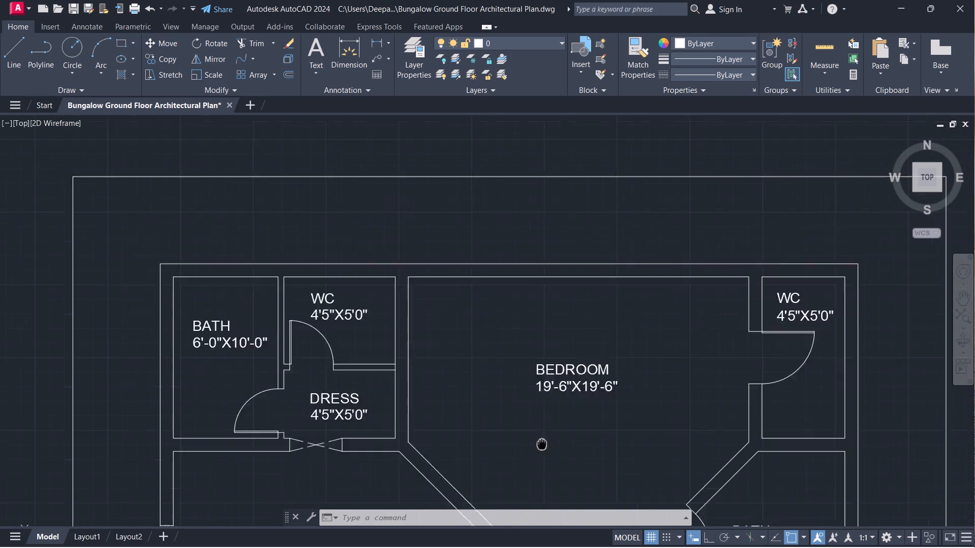
middle_drag(537, 448, 428, 474)
scroll(465, 390, up, 1)
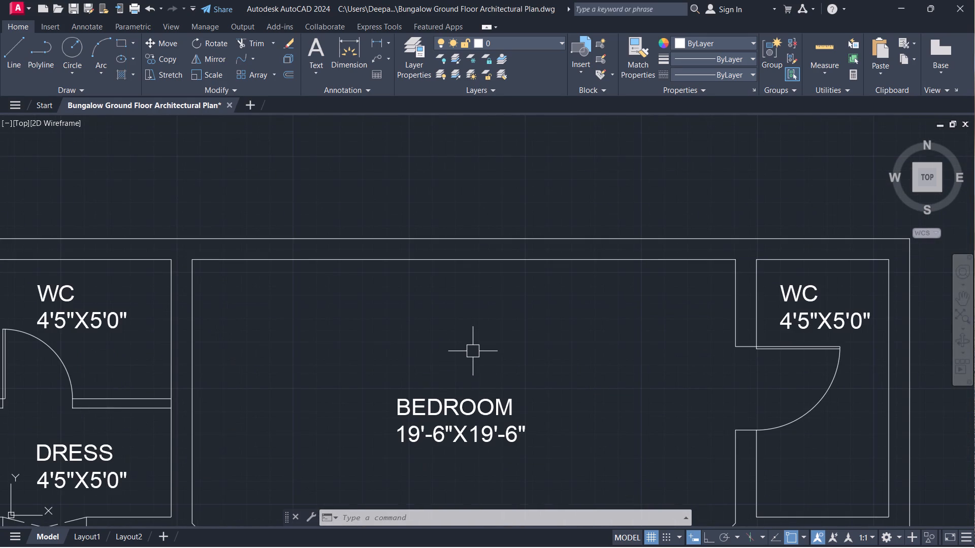
text(L)
key(space)
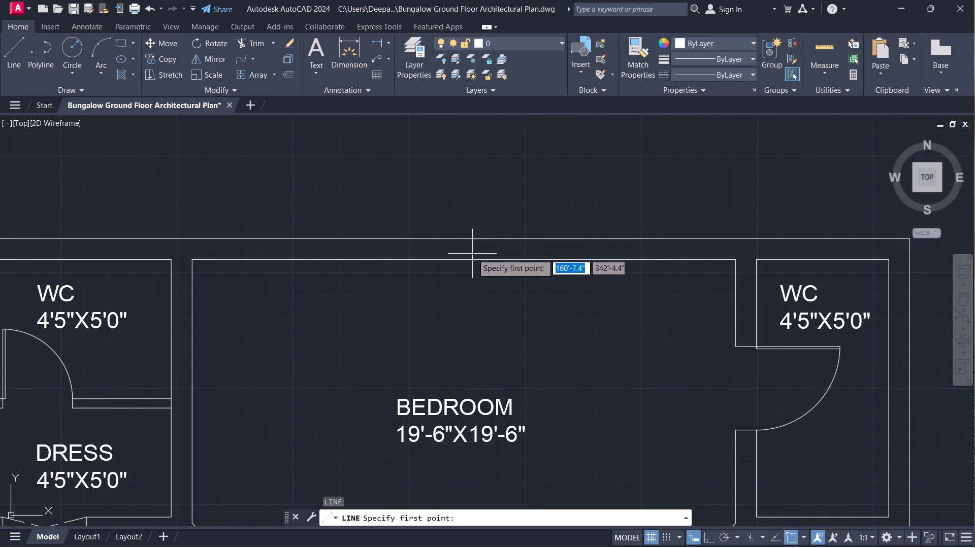
click(466, 260)
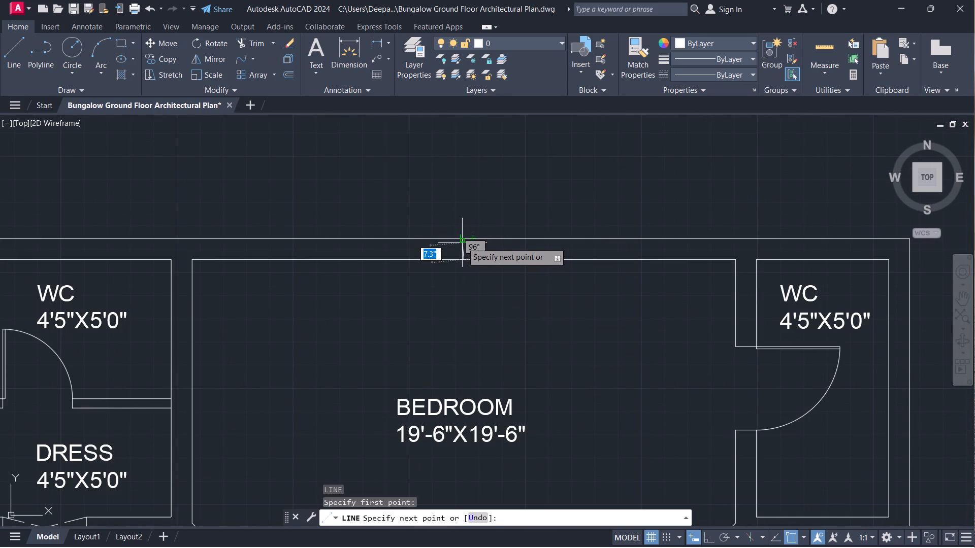
click(462, 243)
right_click(480, 294)
click(491, 313)
Offset the short cross line by 5' to both its west and east sides along the north wall.
scroll(442, 237, up, 1)
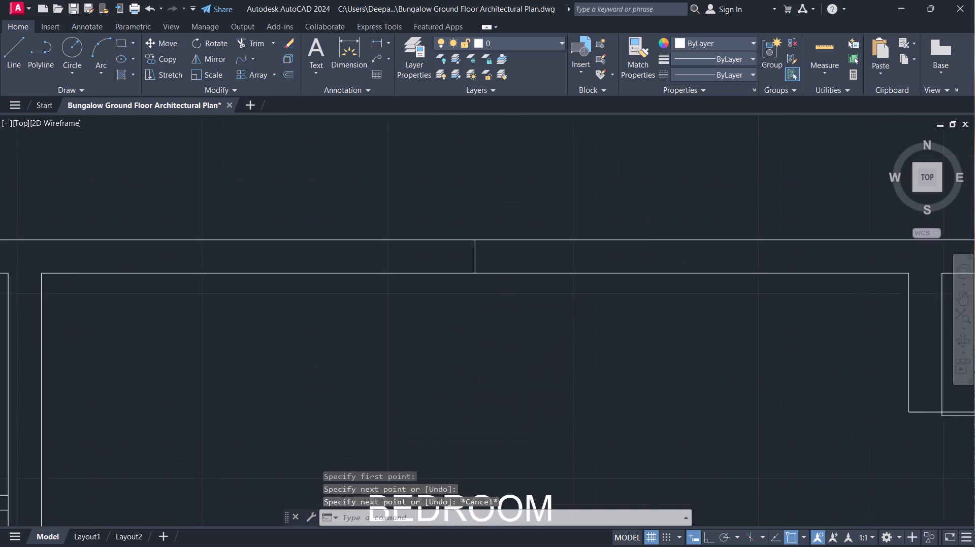
scroll(442, 237, up, 2)
text(O)
key(space)
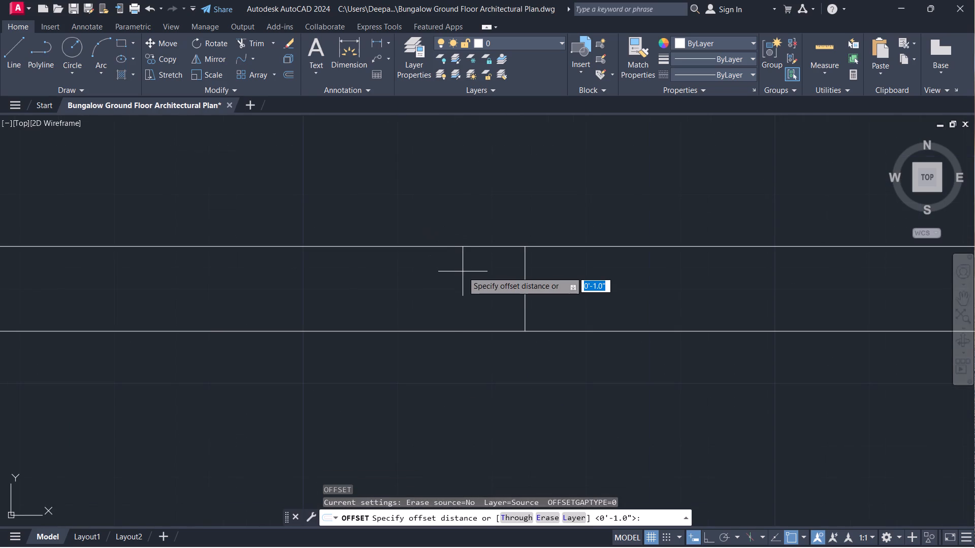
text(5')
key(Return)
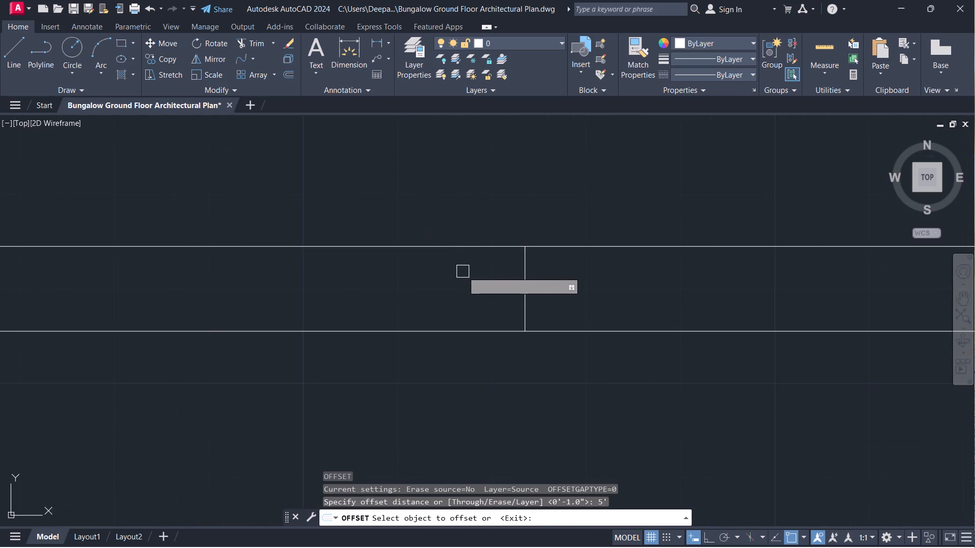
click(522, 280)
click(498, 284)
click(525, 286)
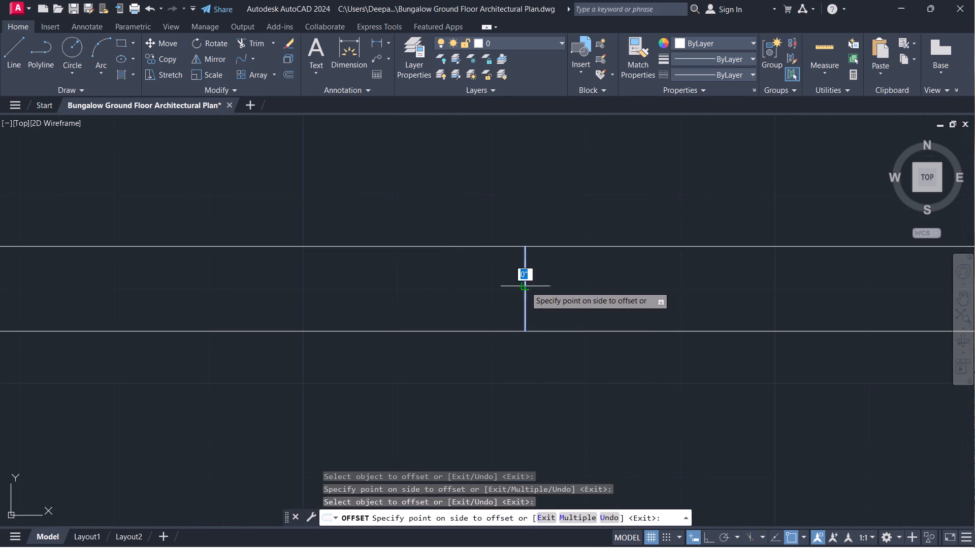
click(547, 286)
right_click(547, 286)
click(588, 303)
Delete the original cross line midway between the two 5' offset lines in the north wall.
click(576, 298)
click(498, 296)
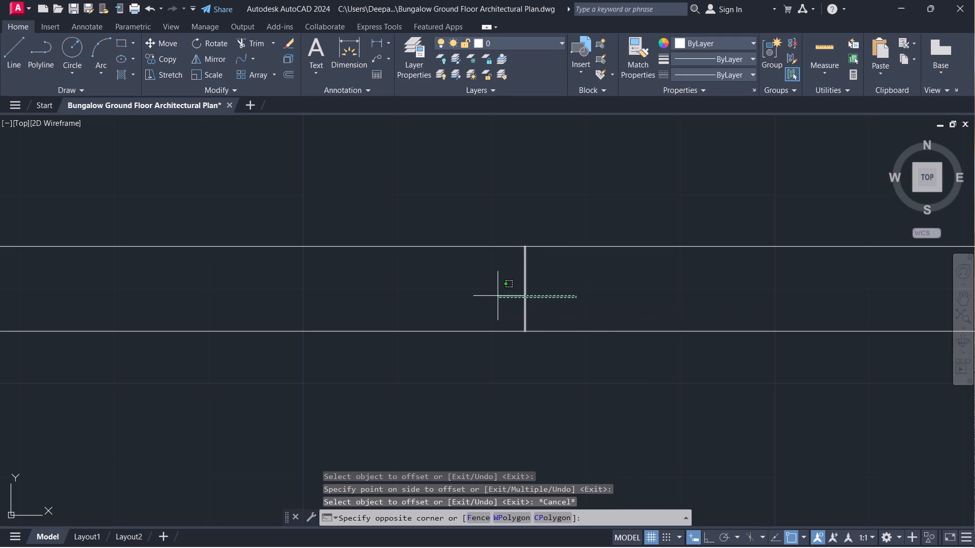
key(Delete)
Draw a line along the north wall's centre, joining the midpoints of the two short offset lines.
text(L)
key(space)
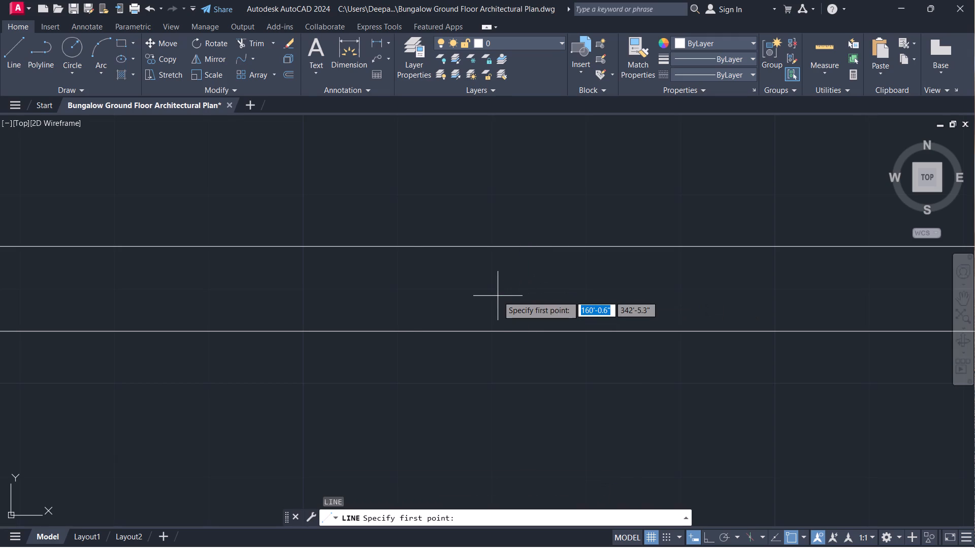
scroll(503, 358, down, 4)
scroll(552, 405, down, 2)
scroll(603, 397, up, 2)
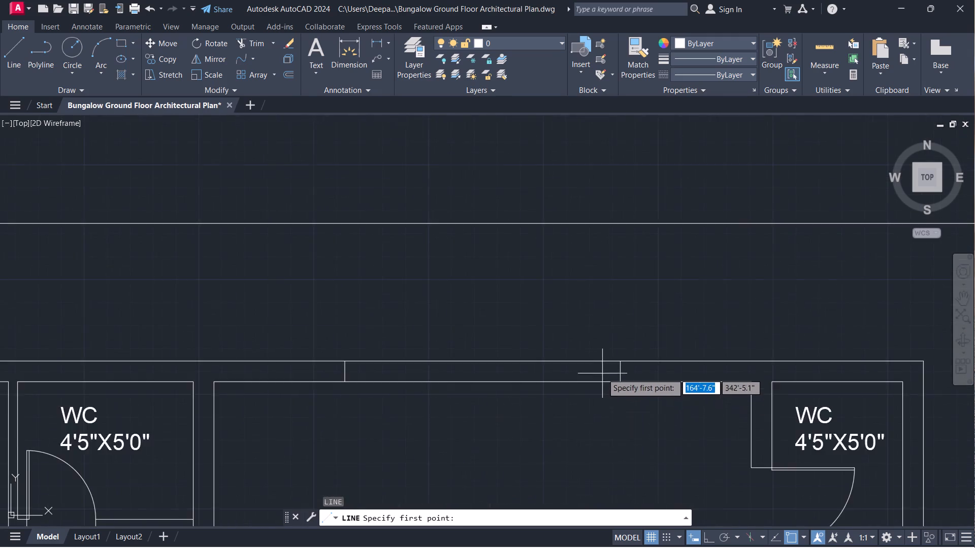
scroll(603, 373, up, 2)
click(641, 373)
middle_drag(307, 414, 714, 500)
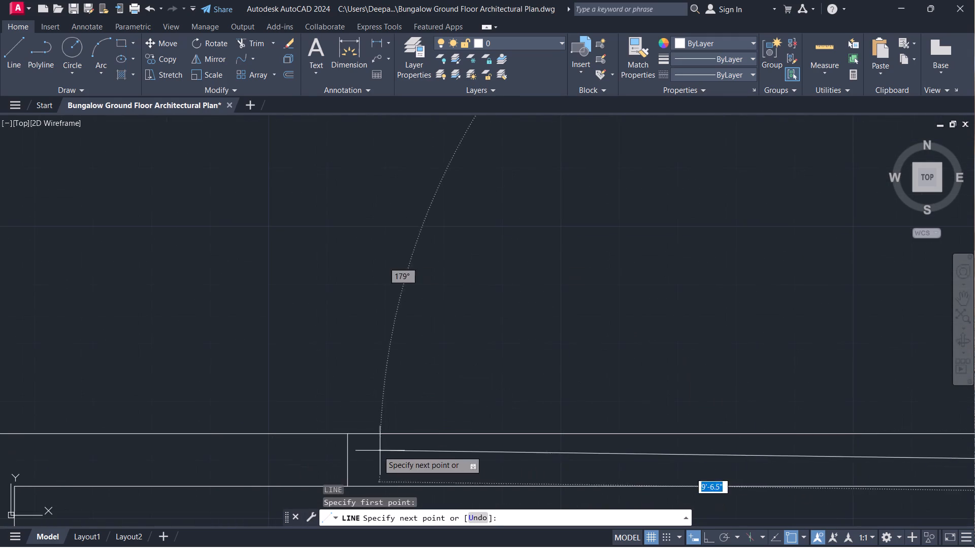
click(348, 463)
right_click(348, 463)
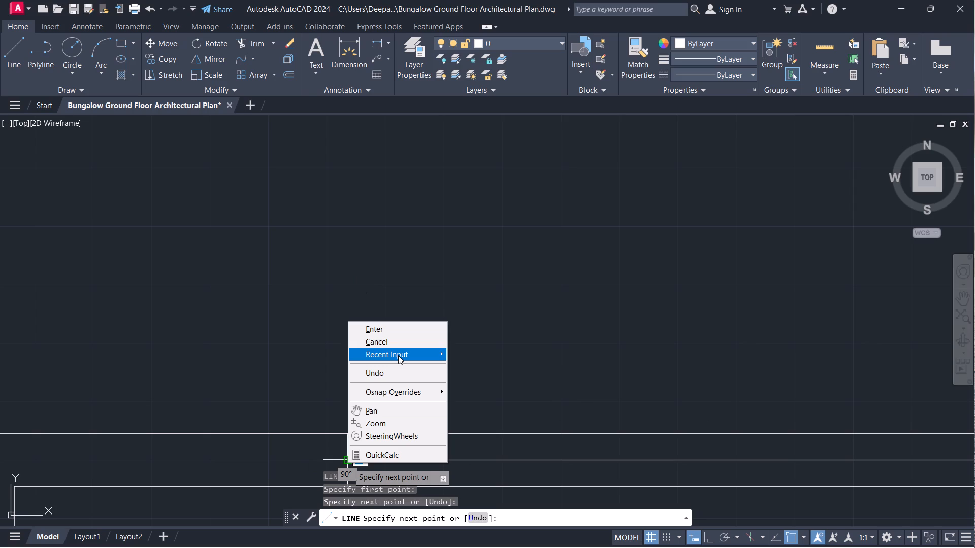
click(400, 345)
Offset the north window's centre line by 1" to both its north and south sides.
middle_drag(475, 443, 399, 326)
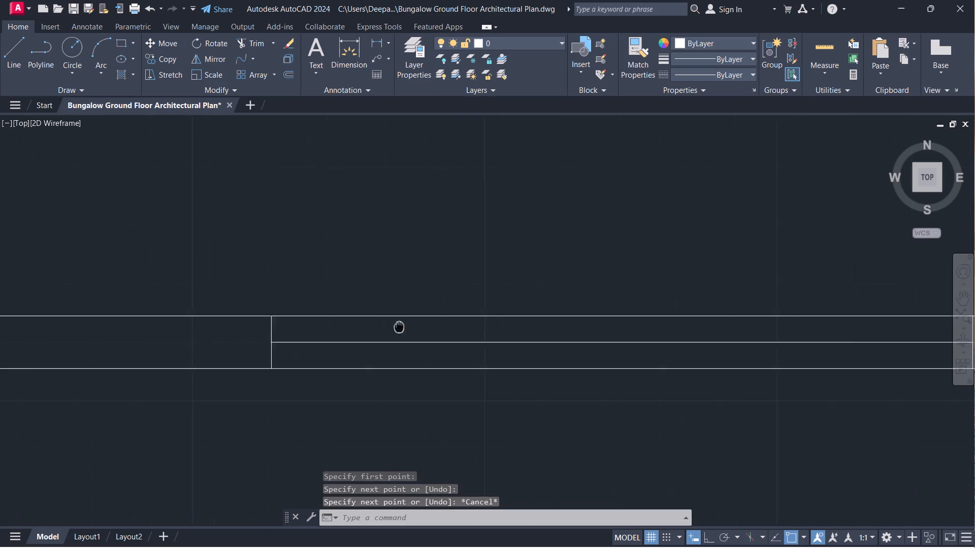
middle_drag(399, 326, 141, 305)
middle_drag(141, 305, 203, 309)
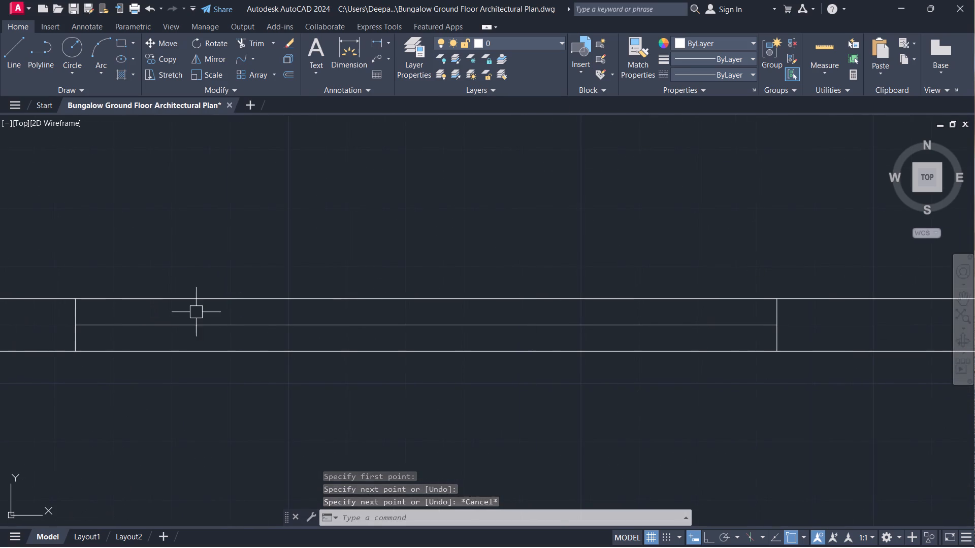
text(O 1)
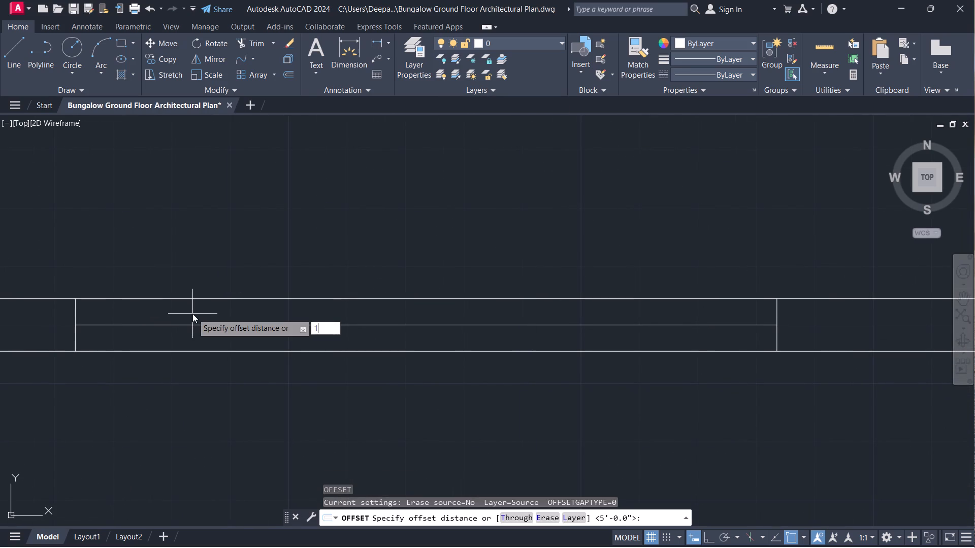
key(Return)
scroll(191, 318, up, 2)
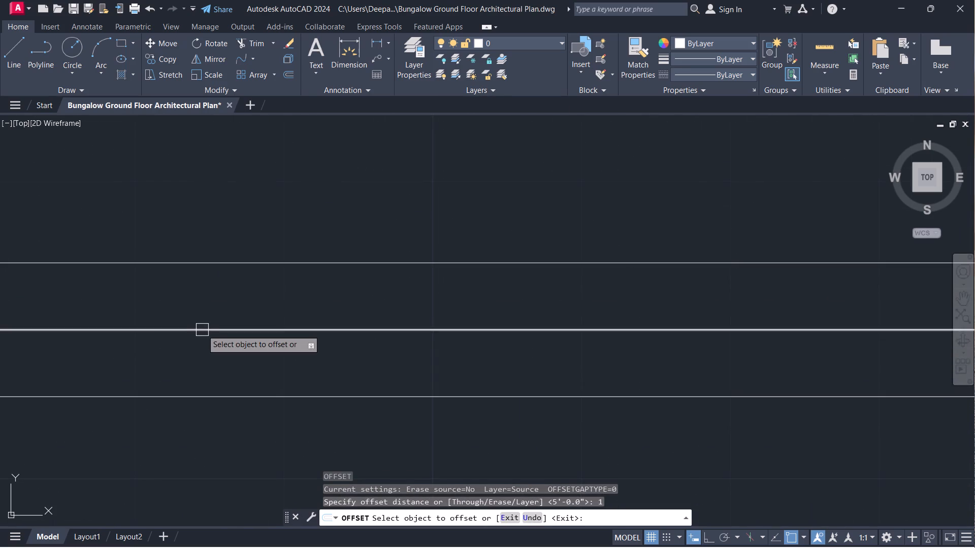
click(205, 331)
click(203, 295)
click(206, 336)
click(213, 327)
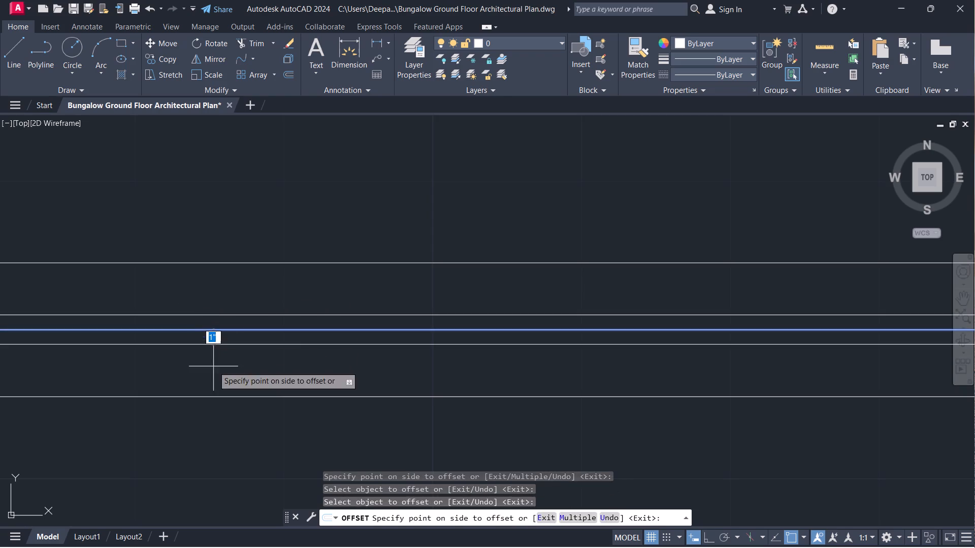
click(213, 367)
right_click(213, 367)
click(235, 385)
Delete the original centre line between the two 1" offset lines of the north bedroom window.
scroll(229, 335, up, 1)
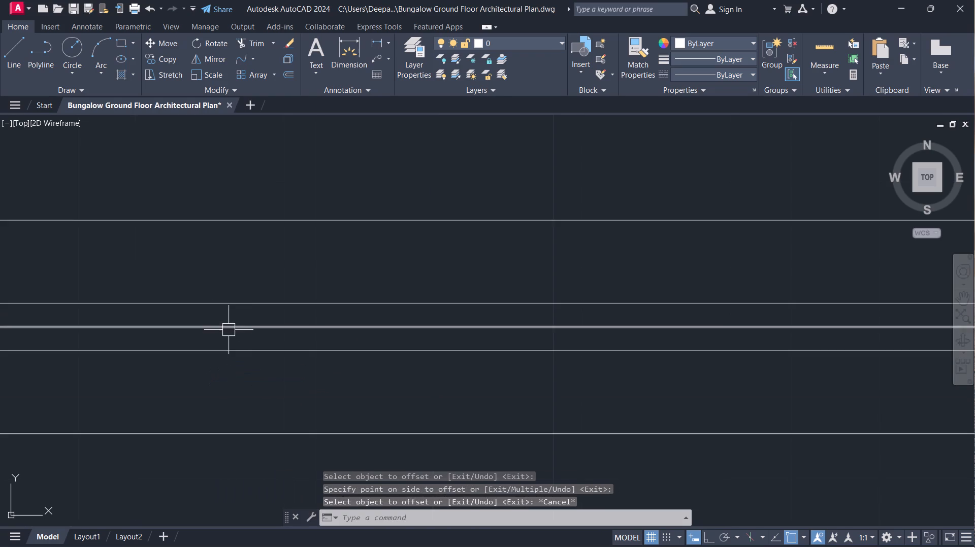
click(229, 330)
scroll(224, 412, up, 1)
scroll(224, 412, down, 4)
middle_drag(266, 426, 257, 363)
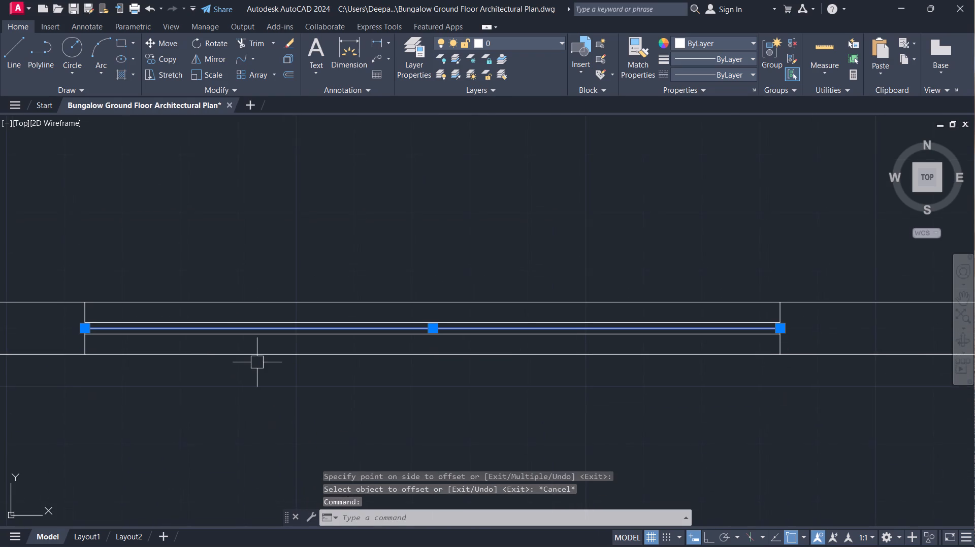
key(Delete)
Draw a short line across the kitchen's east outer wall, starting from the midpoint of the wall's inner face.
scroll(280, 431, down, 3)
scroll(280, 431, up, 1)
scroll(280, 431, down, 2)
middle_drag(321, 427, 320, 427)
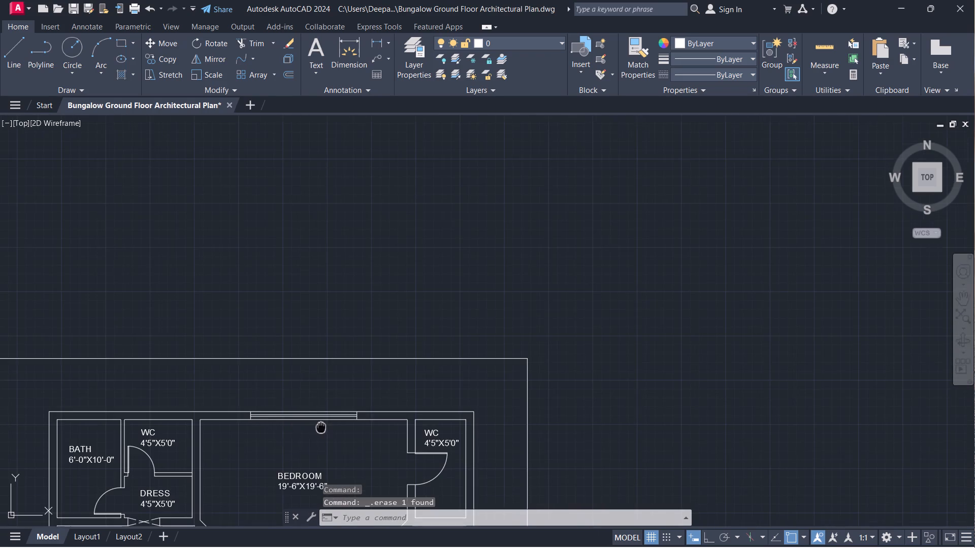
middle_drag(320, 427, 272, 300)
middle_drag(310, 392, 345, 284)
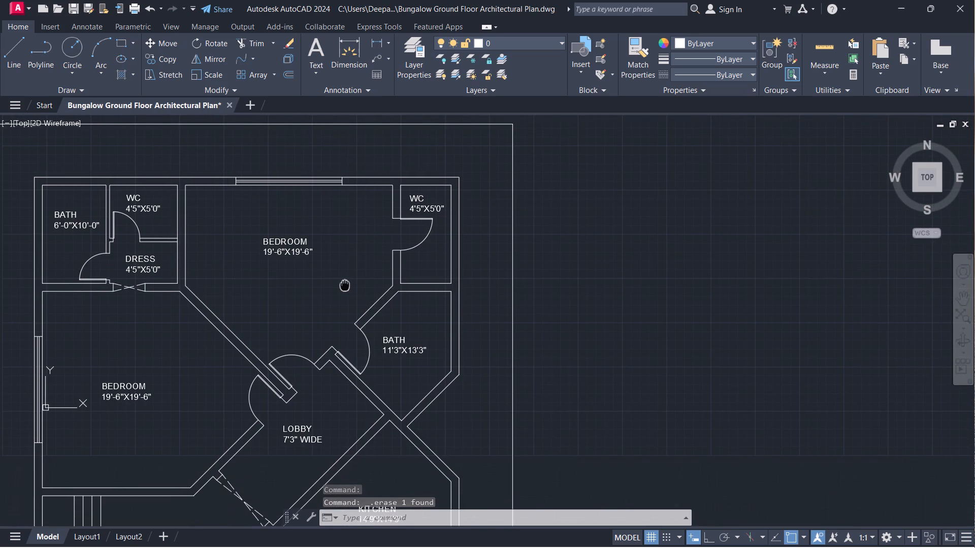
middle_drag(345, 284, 345, 284)
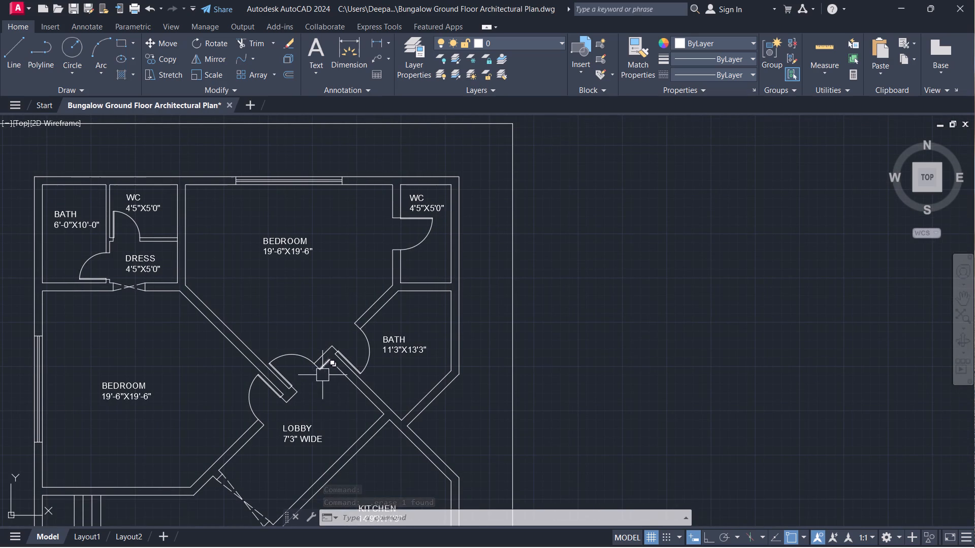
middle_drag(377, 394, 336, 209)
scroll(377, 395, up, 2)
middle_drag(354, 428, 330, 361)
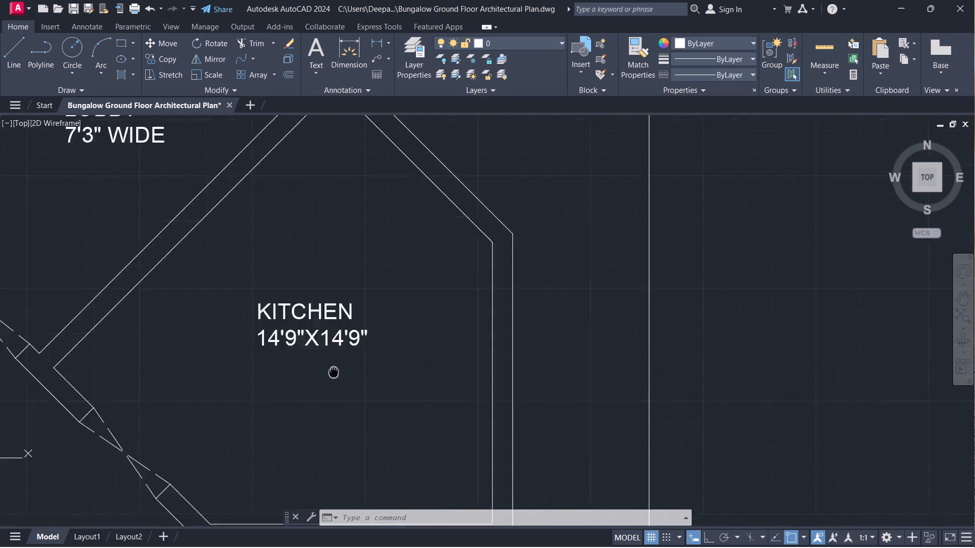
middle_drag(330, 361, 281, 253)
scroll(281, 253, down, 2)
scroll(325, 293, up, 2)
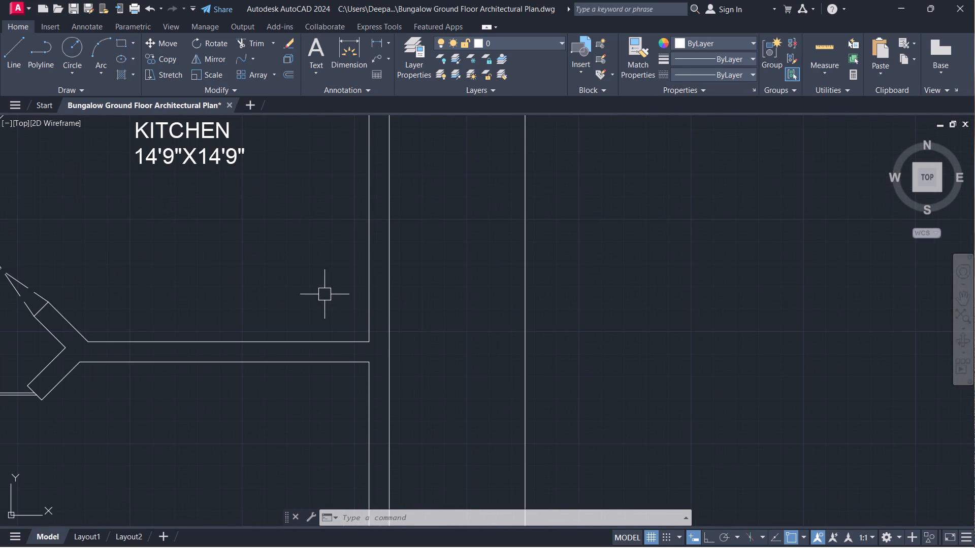
text(L)
key(space)
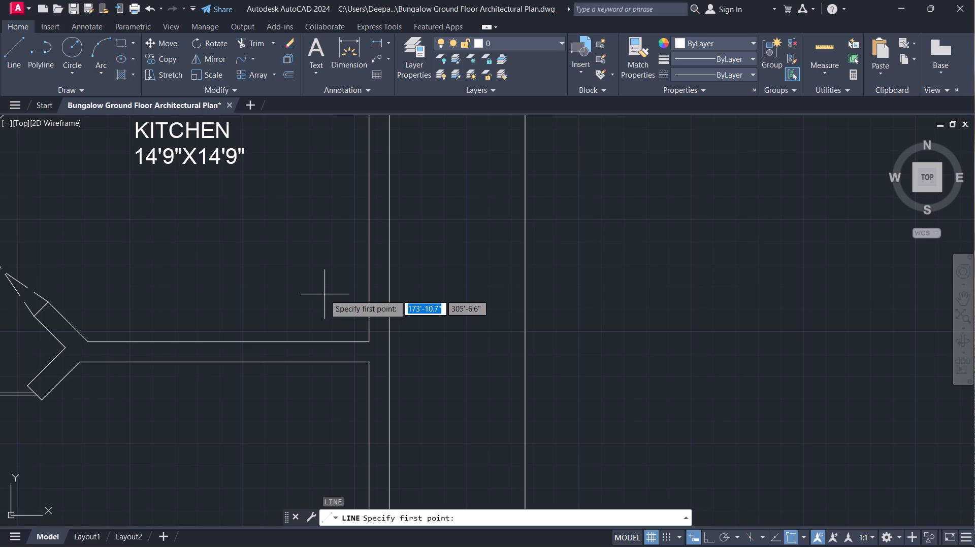
middle_drag(334, 289, 44, 435)
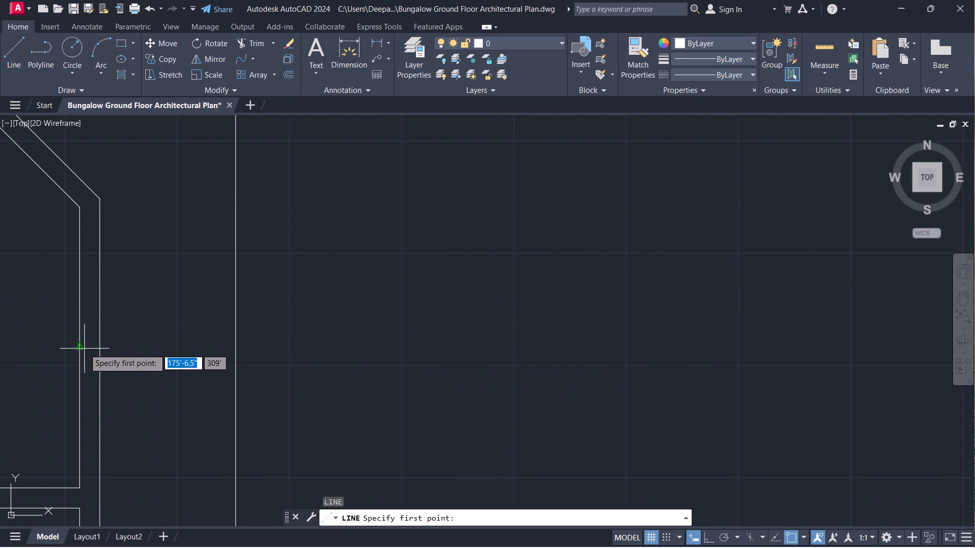
click(83, 353)
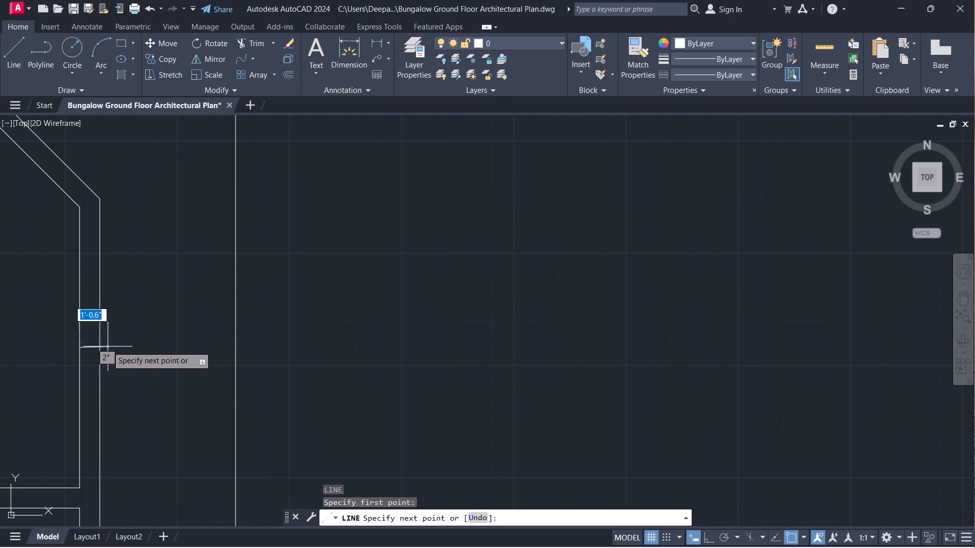
click(102, 345)
right_click(123, 358)
click(145, 379)
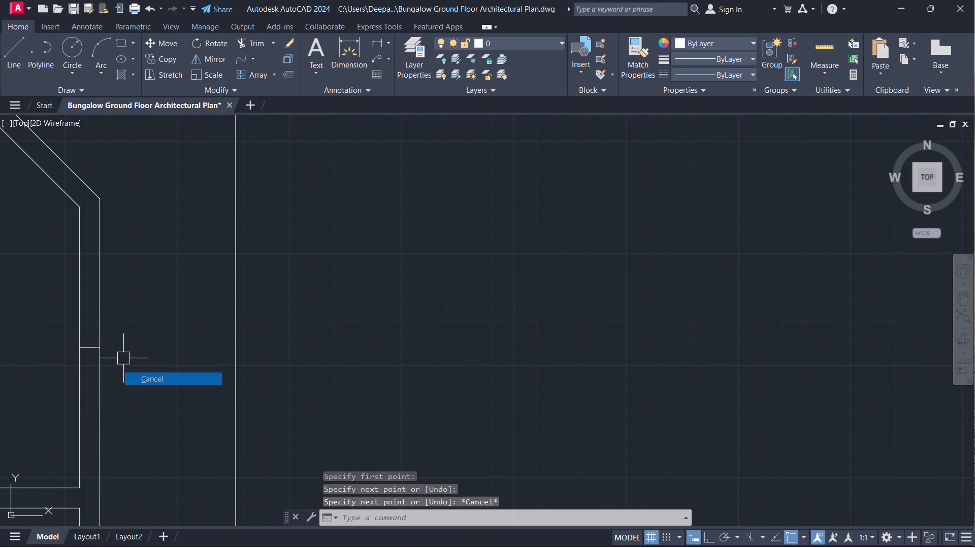
Offset the kitchen wall's cross line by 3' to both its north and south sides.
middle_drag(225, 347, 391, 324)
text(O)
key(space)
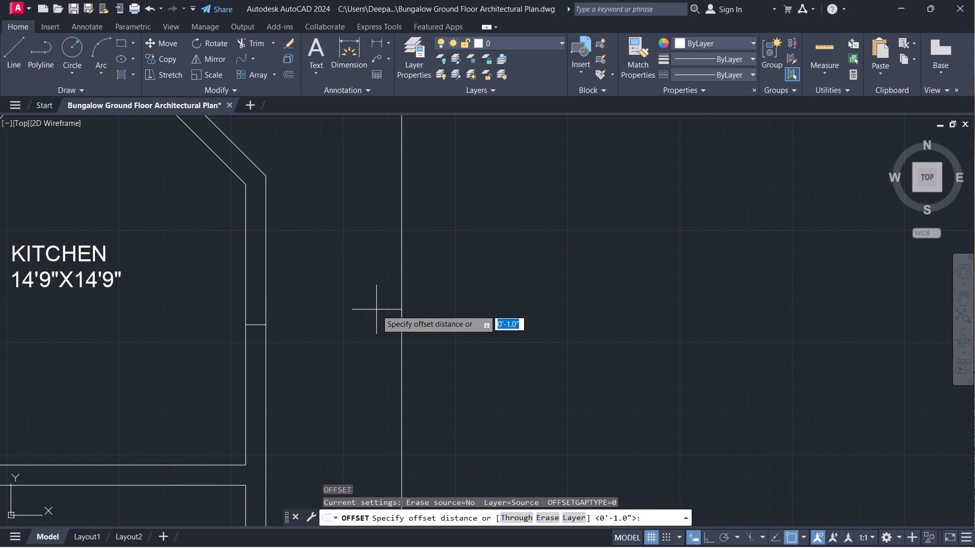
key(1)
key(BackSpace)
text(3')
key(Return)
scroll(239, 346, up, 1)
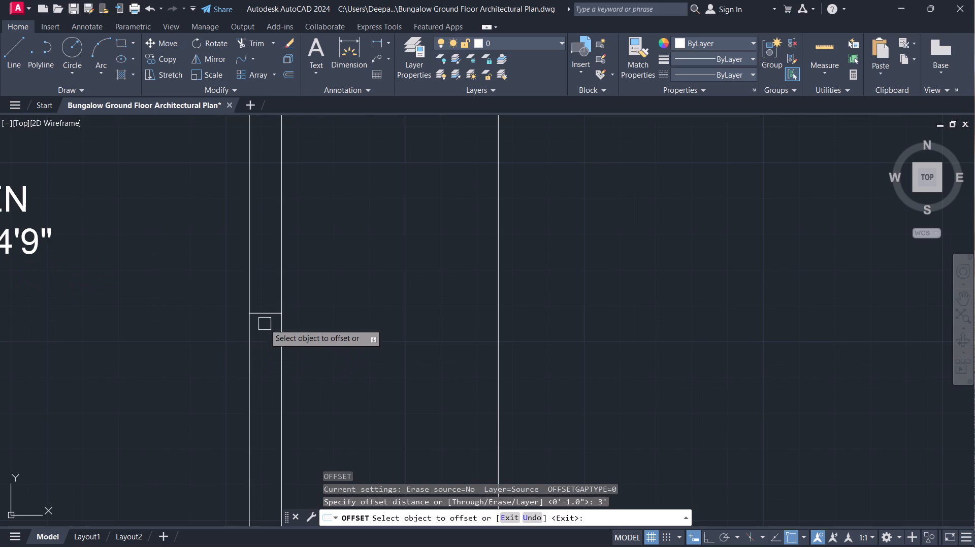
click(267, 313)
click(268, 302)
click(269, 313)
click(262, 329)
right_click(263, 329)
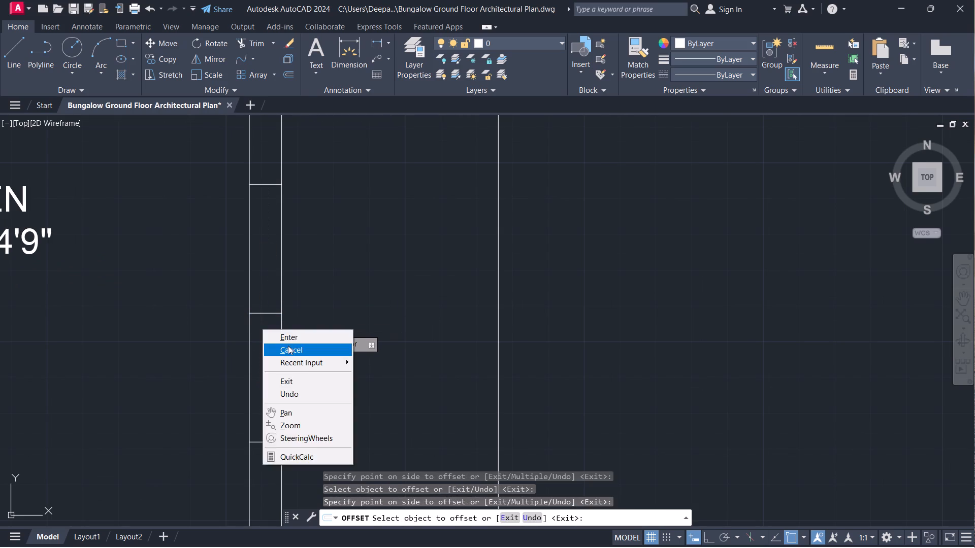
Delete the middle cross line between the two 3' offset lines on the kitchen's east wall.
click(289, 349)
click(271, 311)
key(Delete)
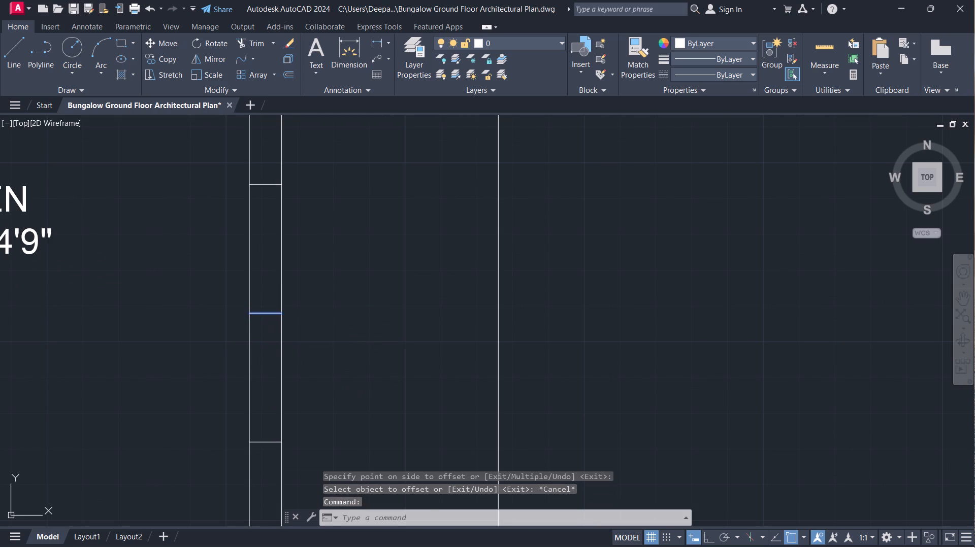
Draw a centre line along the kitchen's east wall between the midpoints of the window opening's two end lines.
key(l)
key(space)
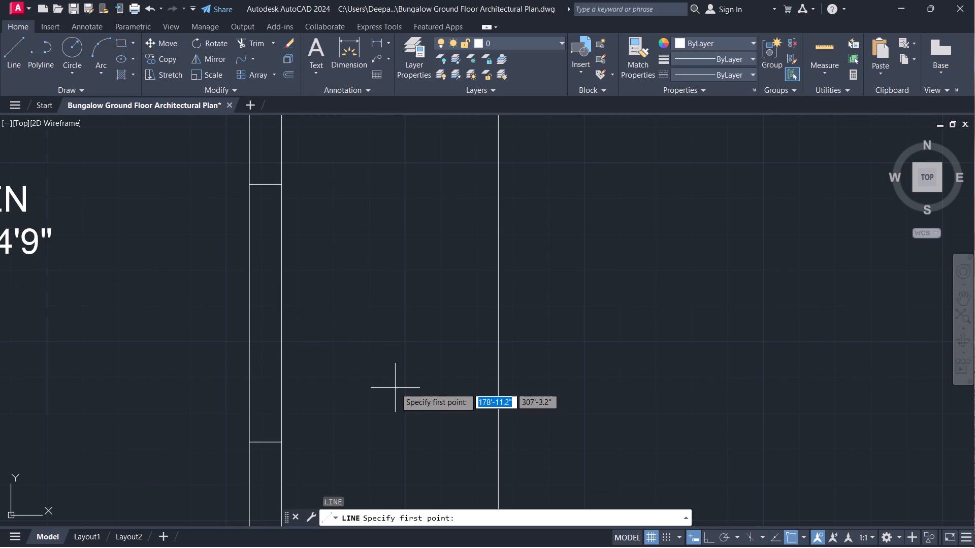
click(264, 183)
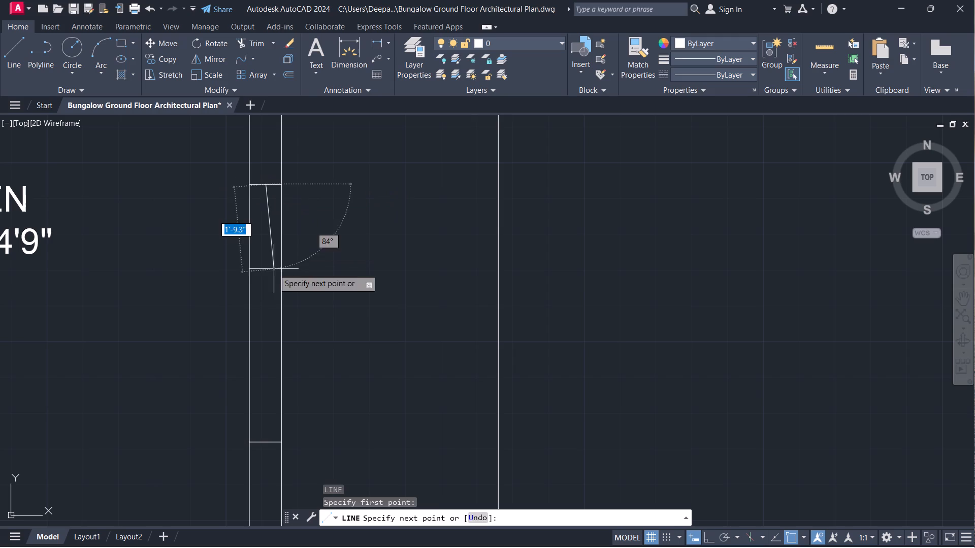
click(267, 438)
right_click(267, 438)
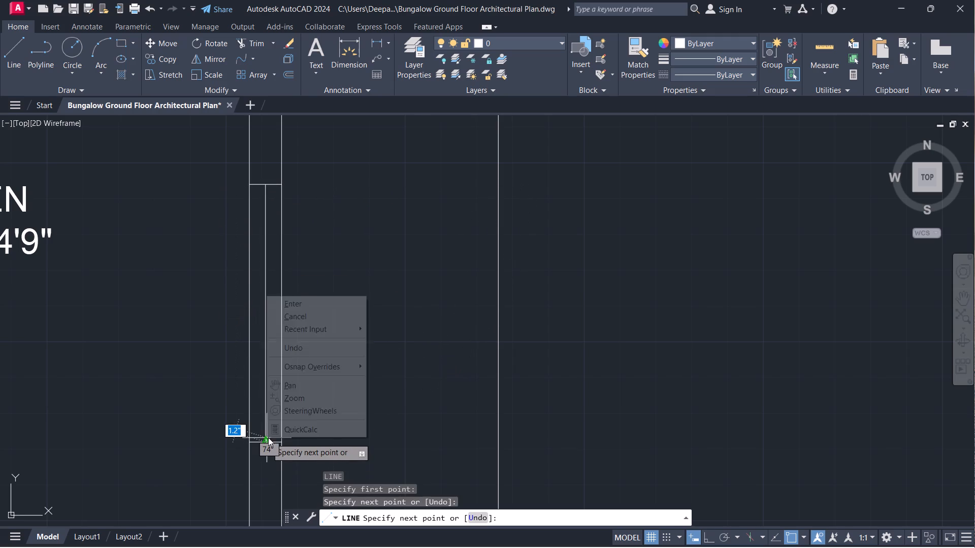
click(308, 317)
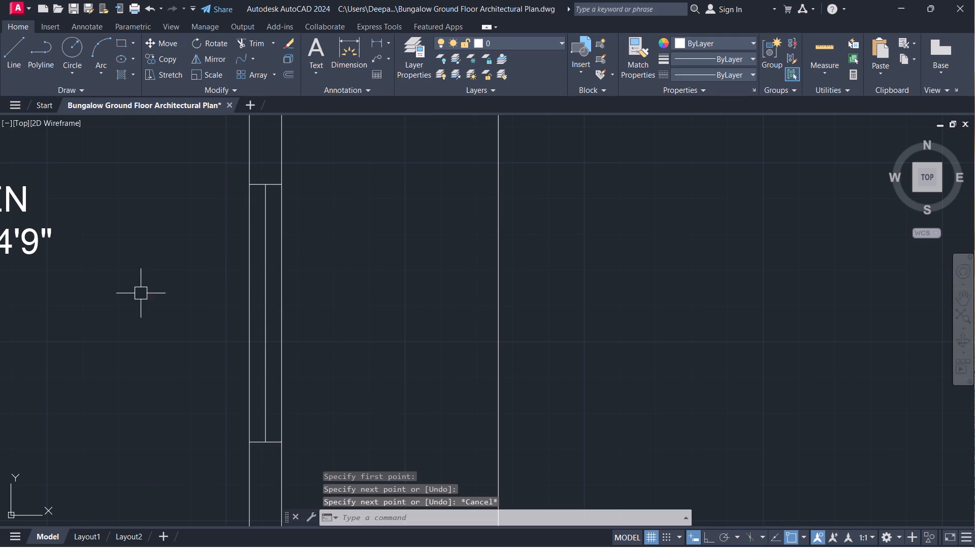
Offset the kitchen window's centre line by 1" to both its east and west sides.
text(O)
key(space)
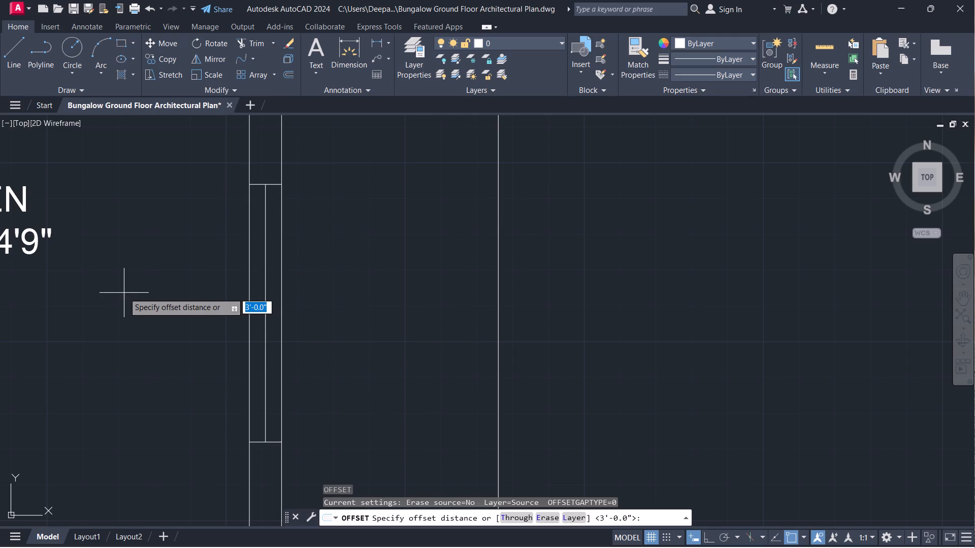
key(1)
key(Return)
scroll(281, 301, up, 1)
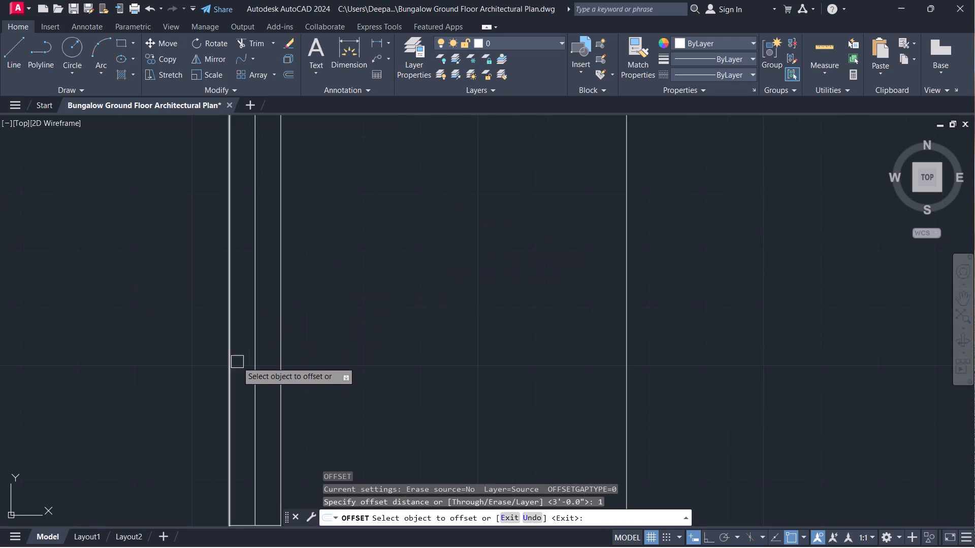
click(253, 370)
click(243, 368)
click(259, 379)
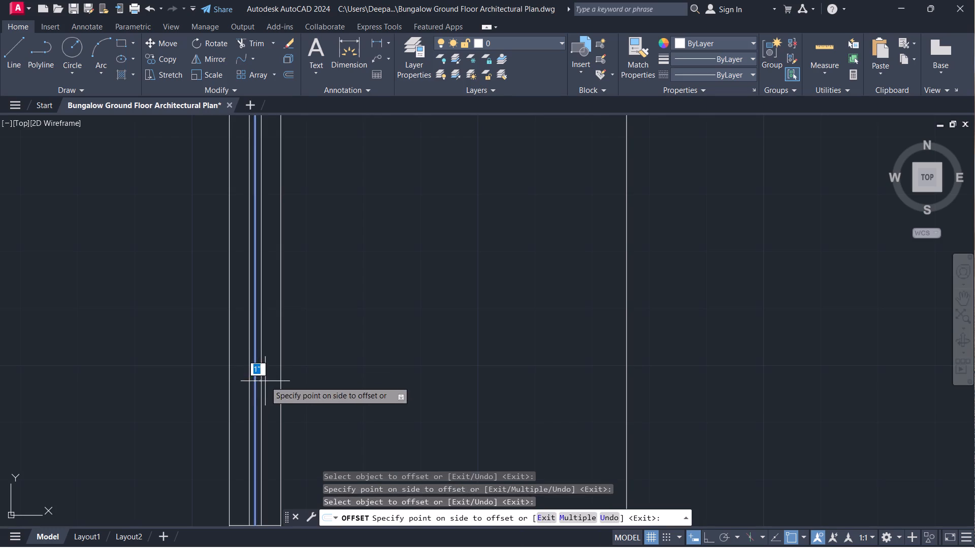
click(265, 381)
right_click(262, 379)
click(284, 402)
Delete the original centre line between the two 1" offset lines of the kitchen window.
scroll(247, 392, up, 1)
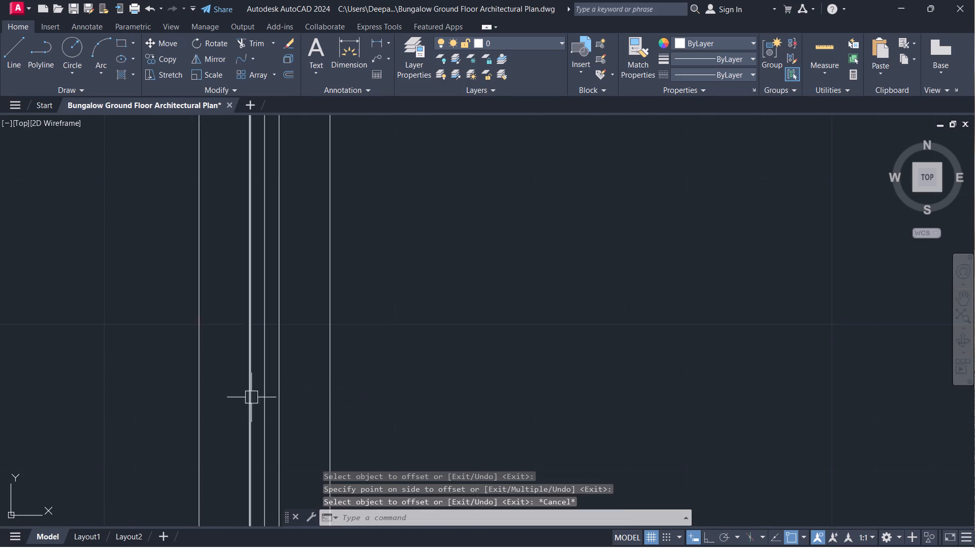
scroll(252, 397, up, 2)
click(262, 397)
scroll(467, 399, down, 6)
middle_drag(594, 372, 551, 302)
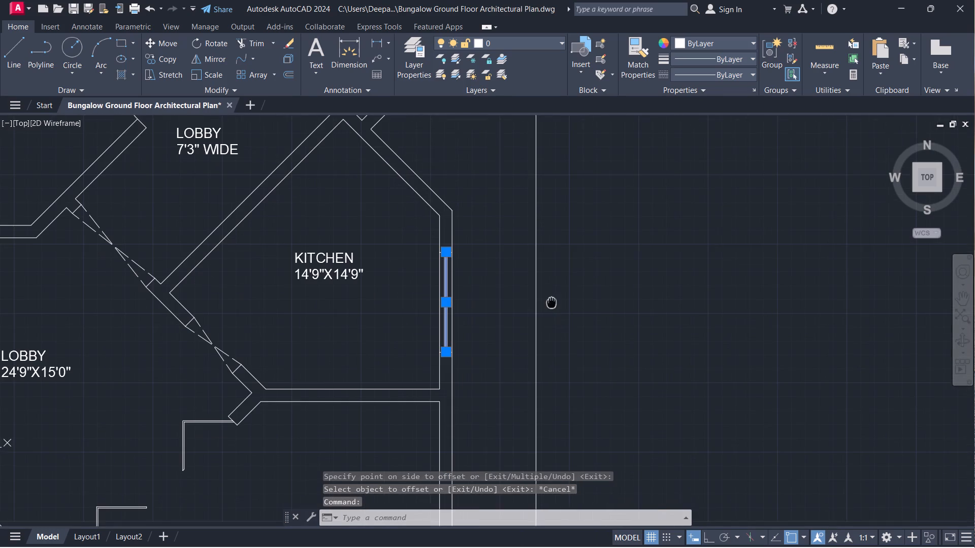
middle_drag(551, 302, 550, 302)
key(Delete)
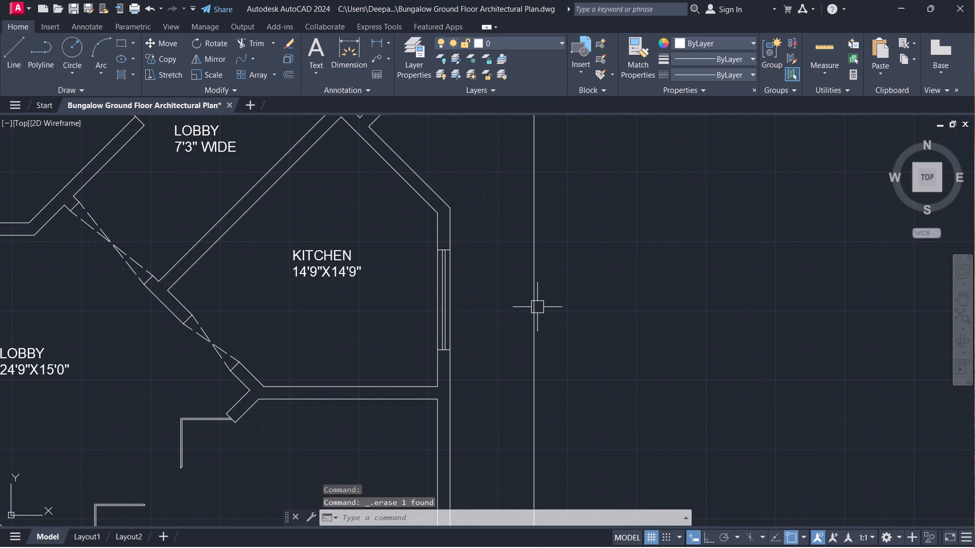
Draw a short line across the living room's east outer wall, starting from the midpoint of the wall's inner face.
middle_drag(262, 462, 262, 462)
scroll(262, 462, down, 1)
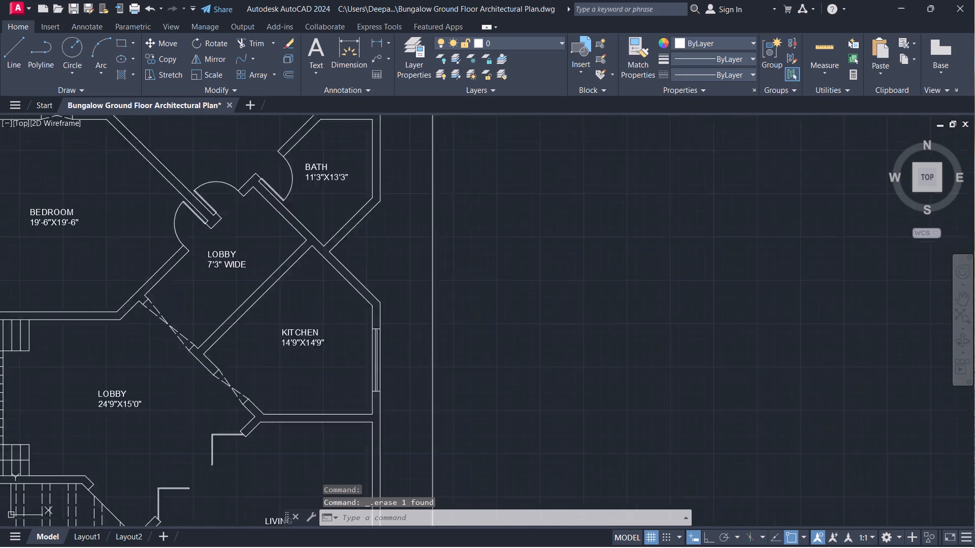
scroll(262, 462, down, 1)
middle_drag(262, 462, 262, 336)
scroll(297, 388, up, 1)
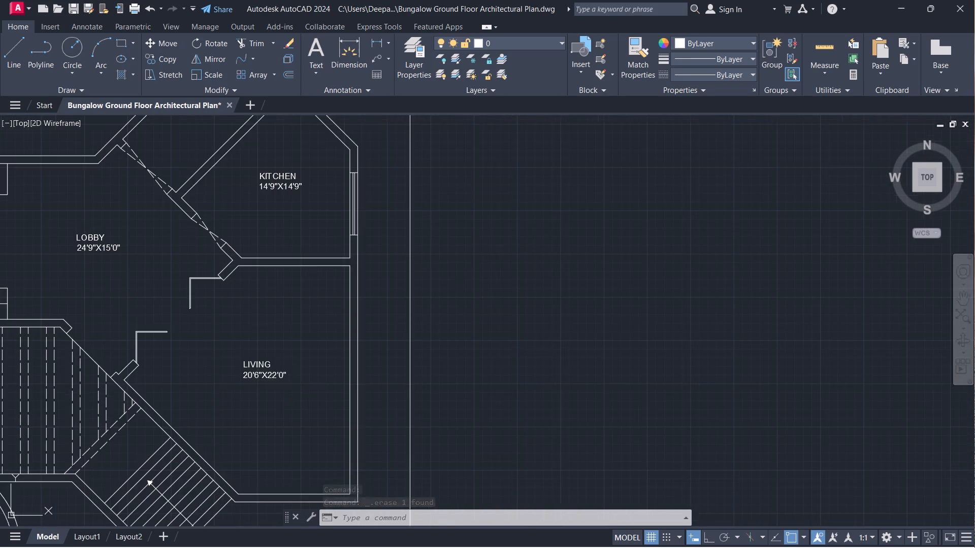
scroll(297, 389, up, 1)
middle_drag(297, 389, 301, 331)
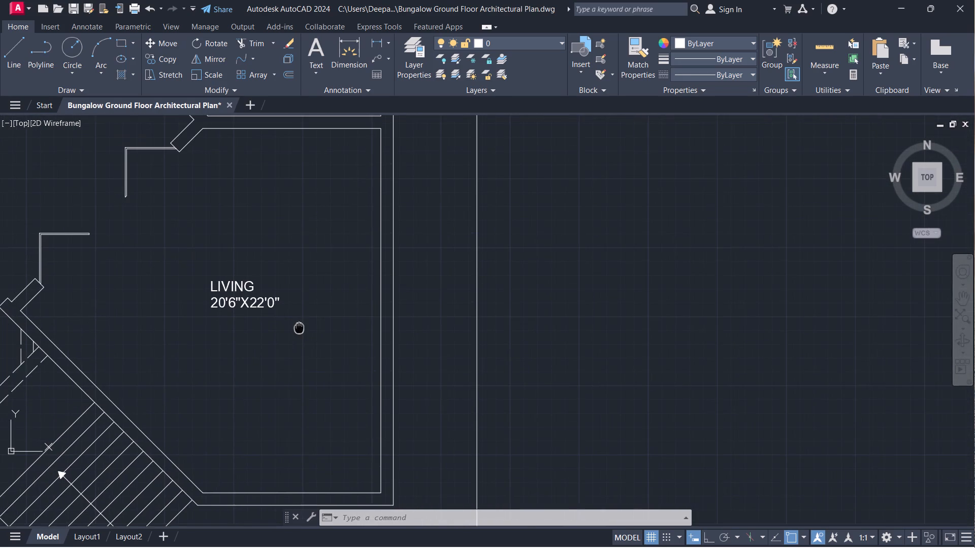
middle_drag(301, 331, 302, 333)
text(L)
key(space)
scroll(590, 220, up, 1)
scroll(243, 303, down, 2)
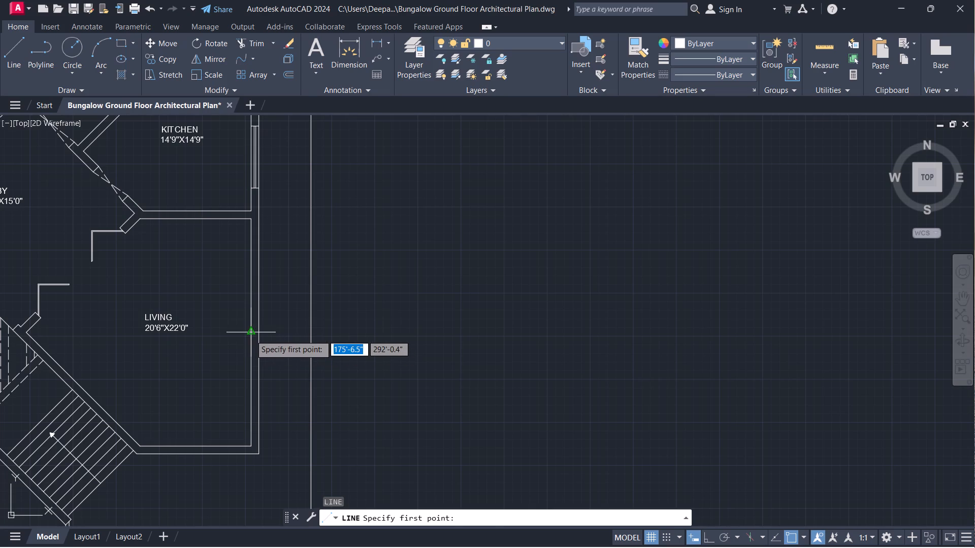
click(250, 335)
click(258, 333)
right_click(284, 337)
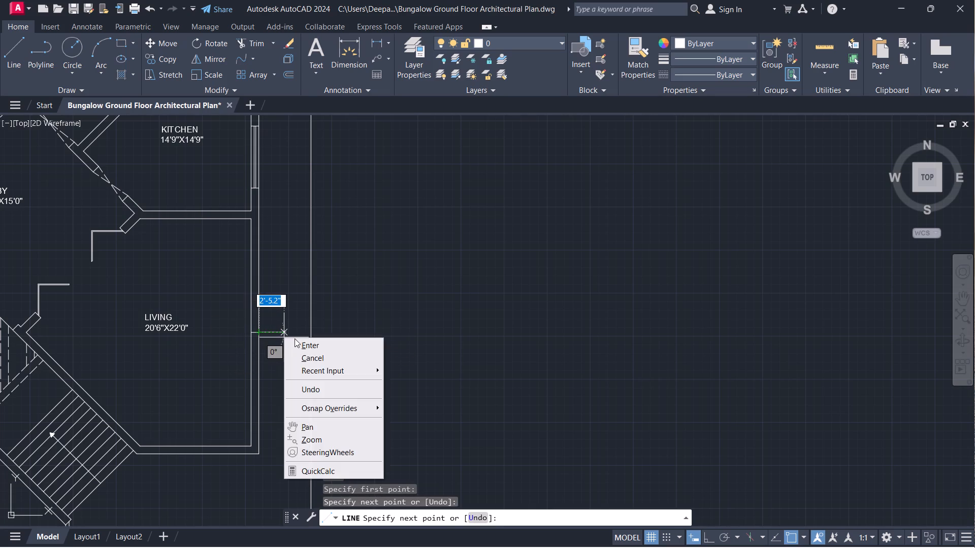
drag(302, 358, 296, 359)
Start offsetting the cross line on the living room's east wall with a distance of 5'.
scroll(257, 333, up, 3)
middle_drag(273, 352, 370, 346)
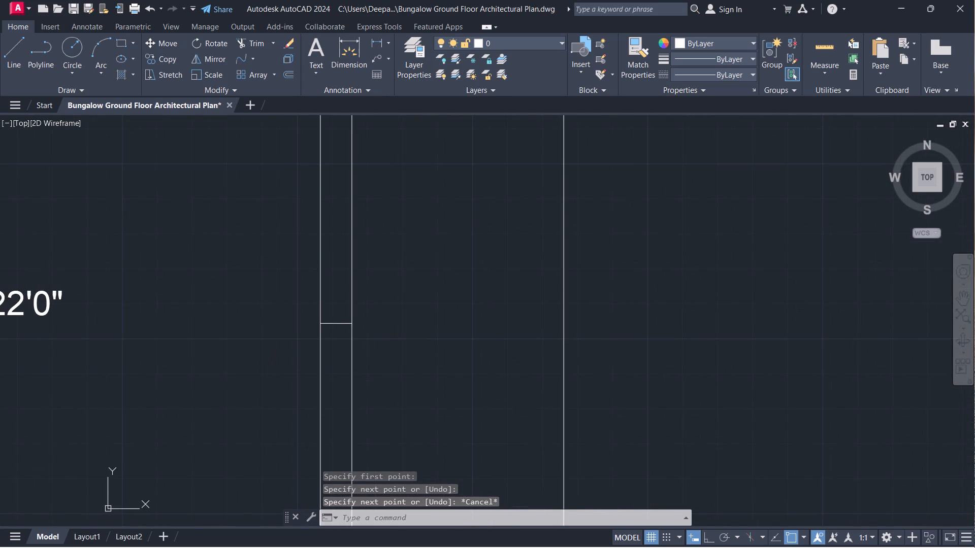
text(O 5)
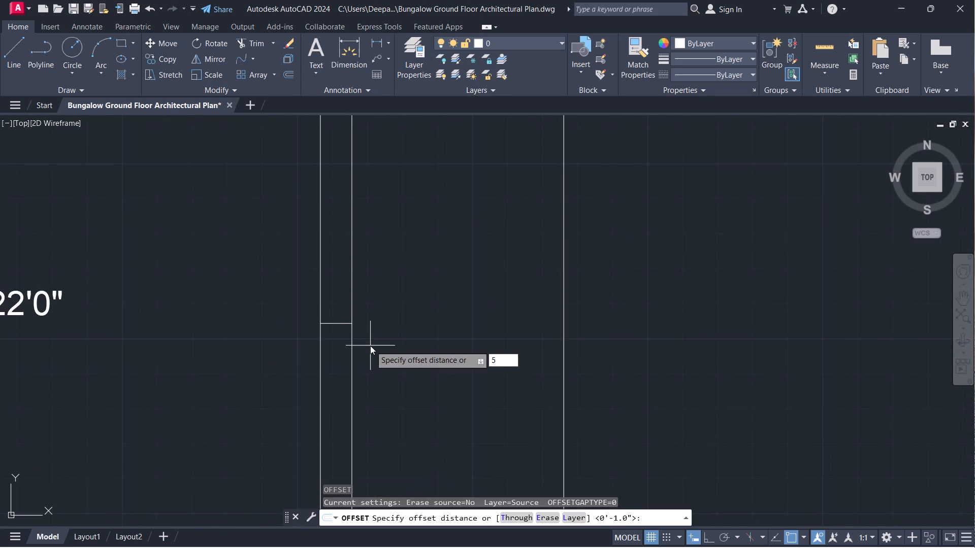
key(apostrophe)
key(Return)
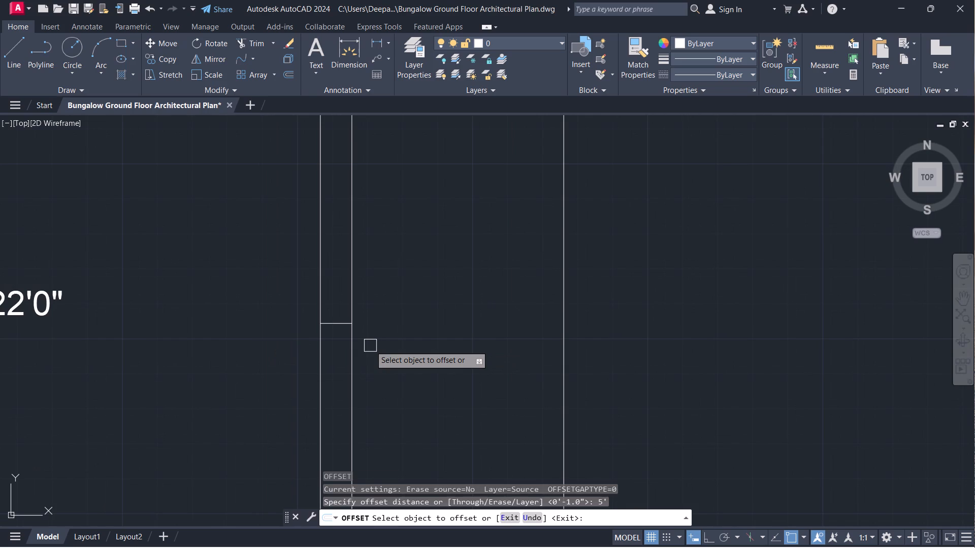
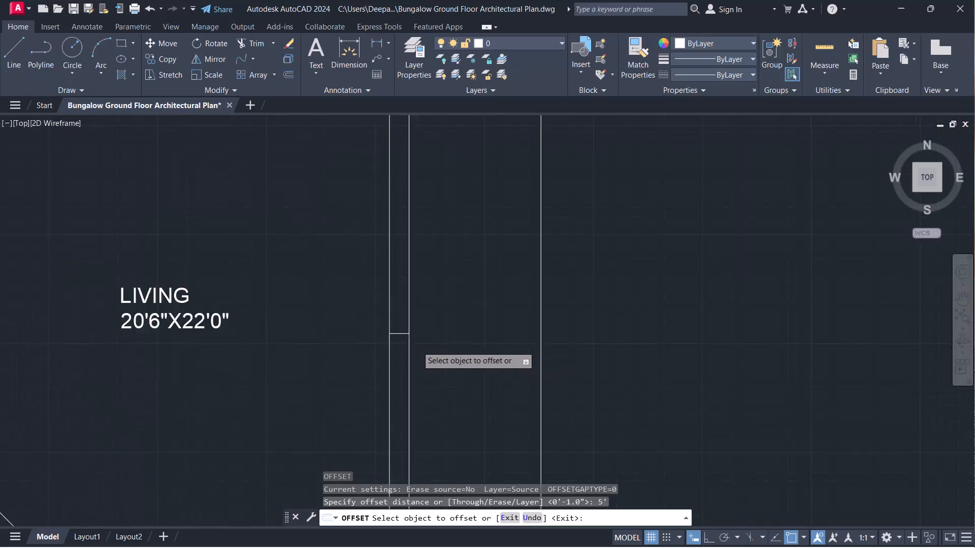
Offset the cross line on the living room's east wall by 5' to both its north and south sides.
click(368, 306)
click(372, 294)
click(362, 323)
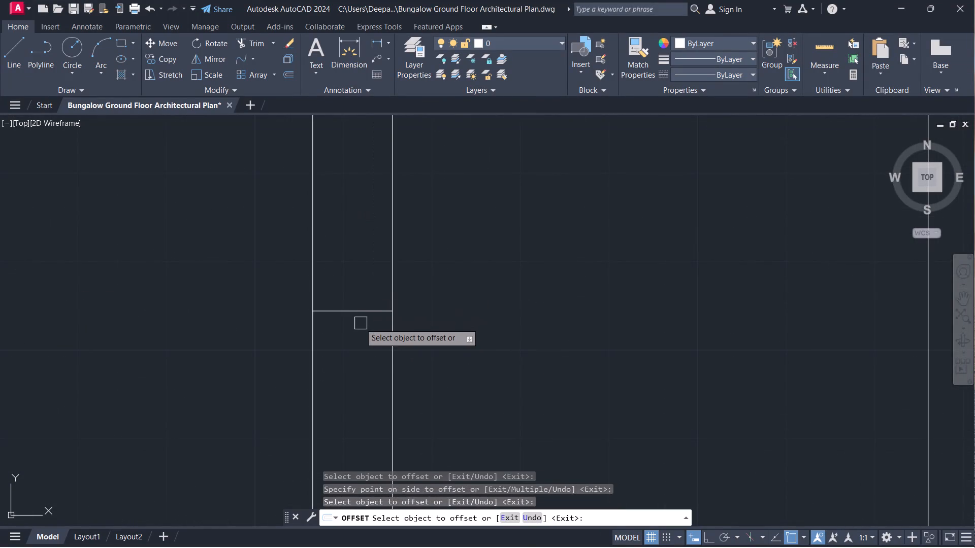
click(369, 309)
click(361, 342)
right_click(361, 342)
click(383, 358)
Delete the original cross line midway between the two 5' offset lines on the living room's east wall.
click(376, 342)
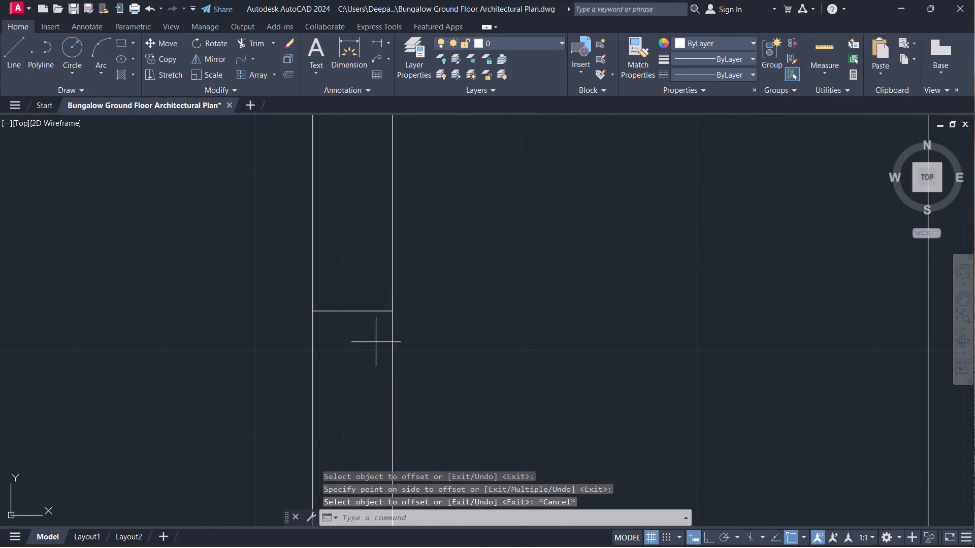
click(329, 279)
key(Delete)
Draw the living room window's centre line between the midpoints of its north and south end lines.
text(L)
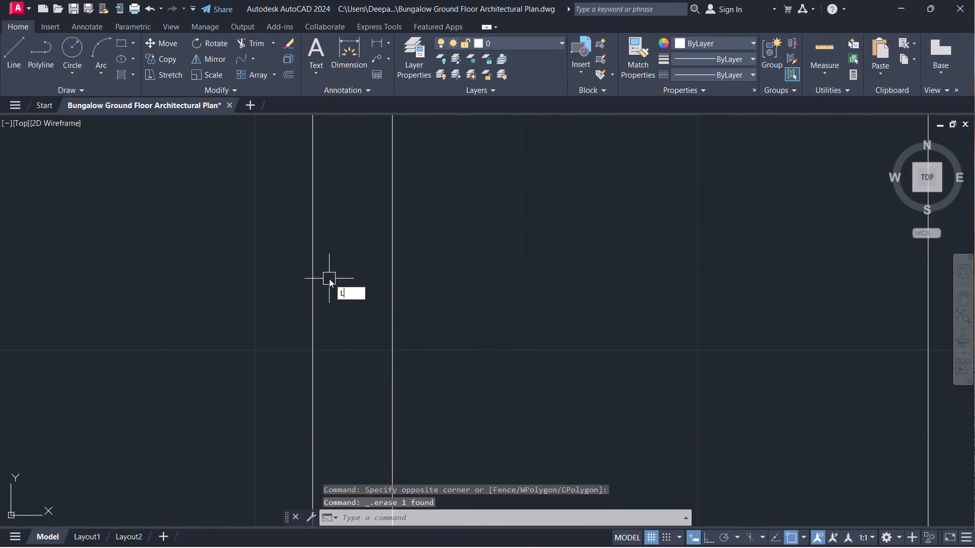
key(space)
scroll(329, 288, up, 1)
scroll(329, 290, down, 5)
scroll(324, 229, up, 1)
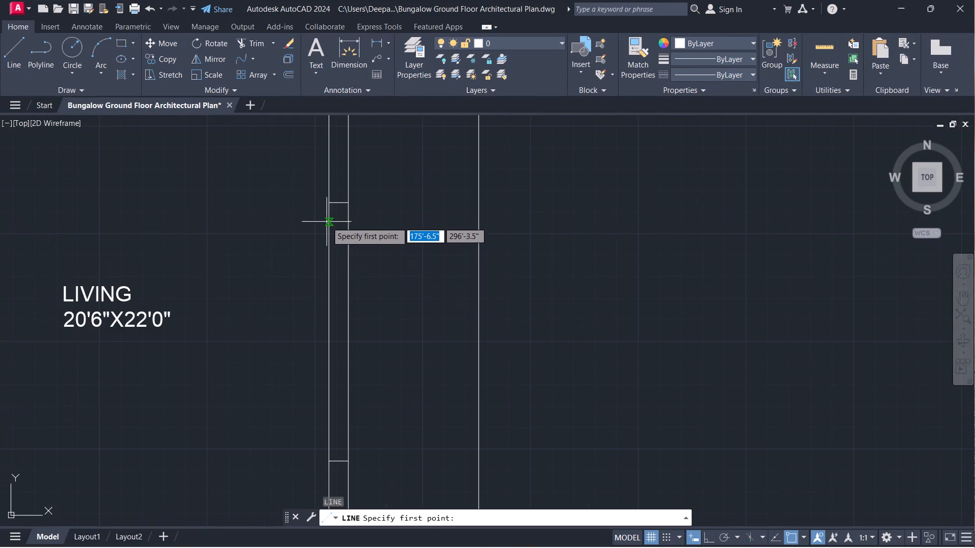
click(337, 208)
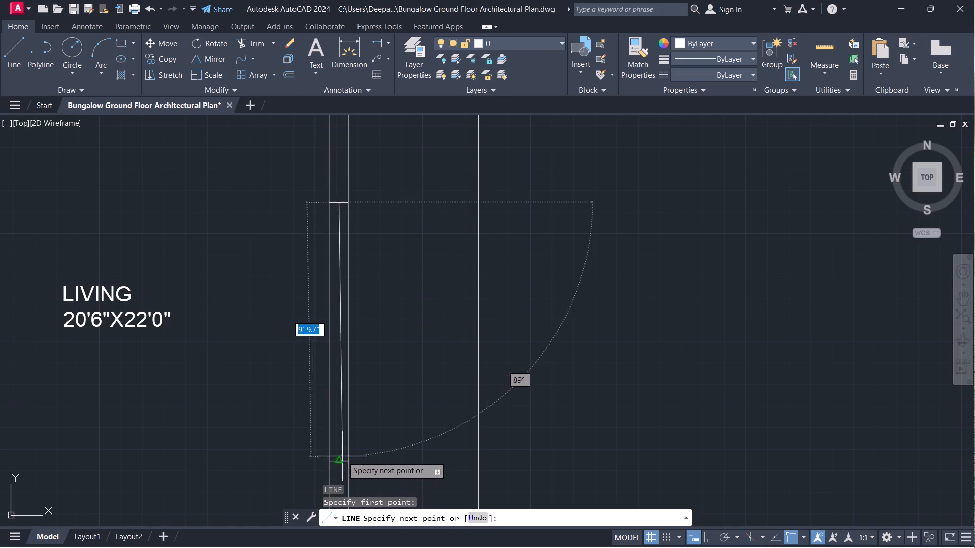
click(340, 461)
right_click(288, 381)
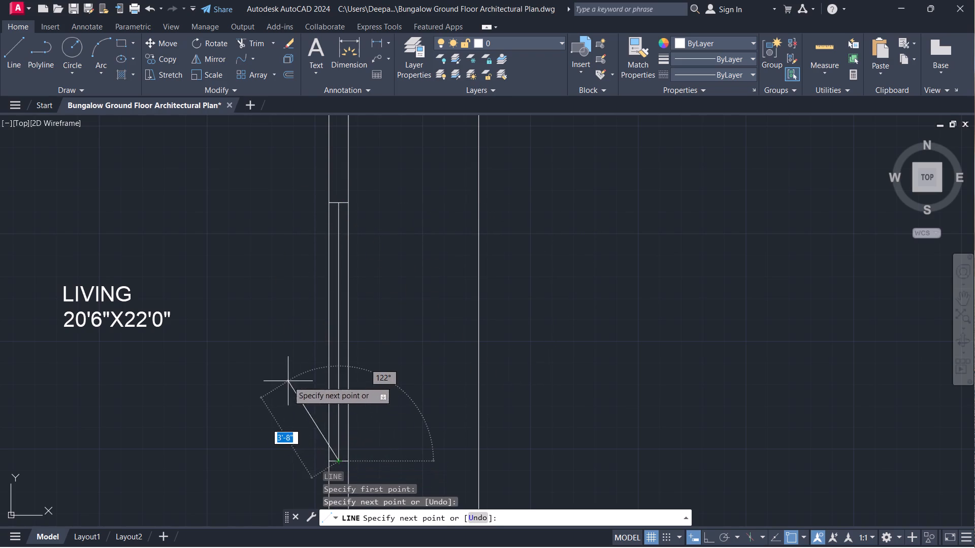
click(320, 400)
Offset the living room window's centre line by 1" to both its east and west sides.
middle_drag(352, 404, 349, 316)
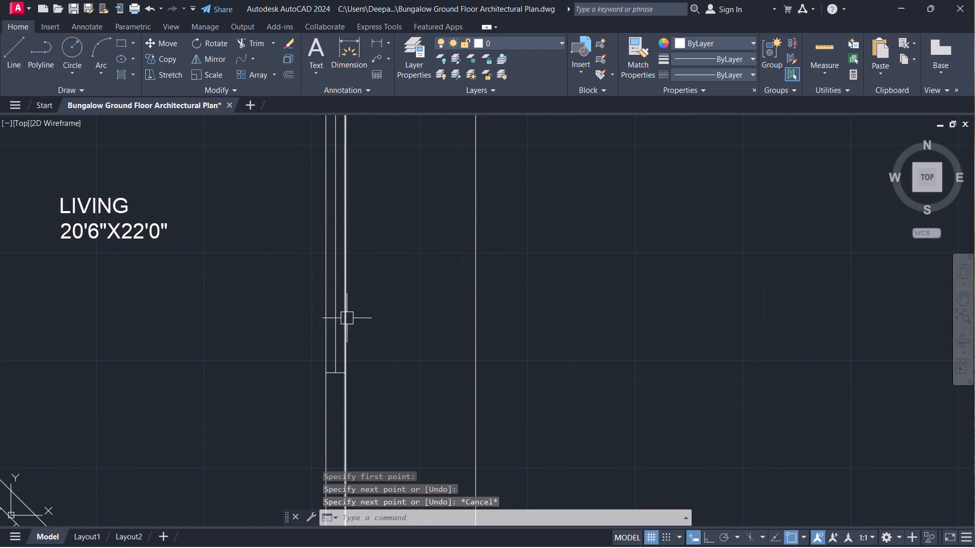
text(O)
key(space)
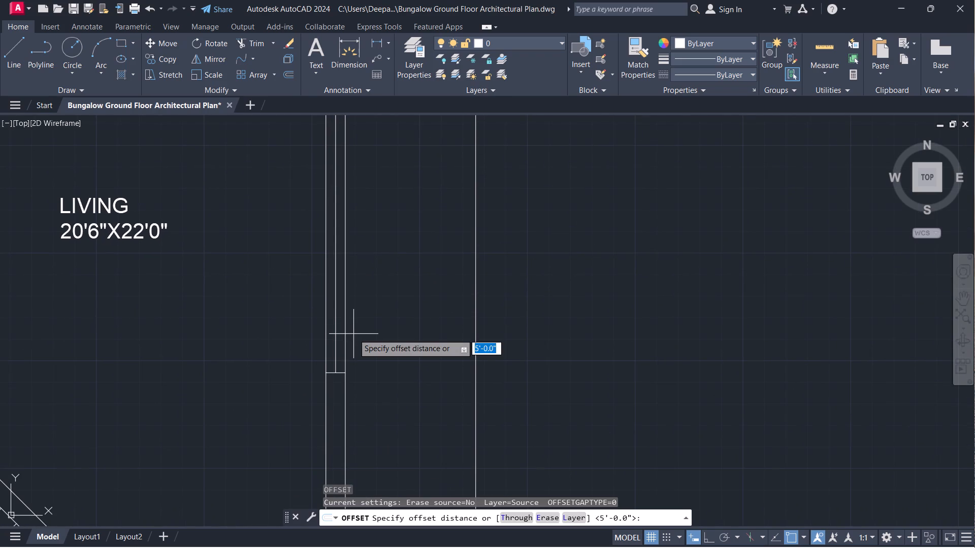
key(1)
key(Return)
scroll(241, 343, up, 4)
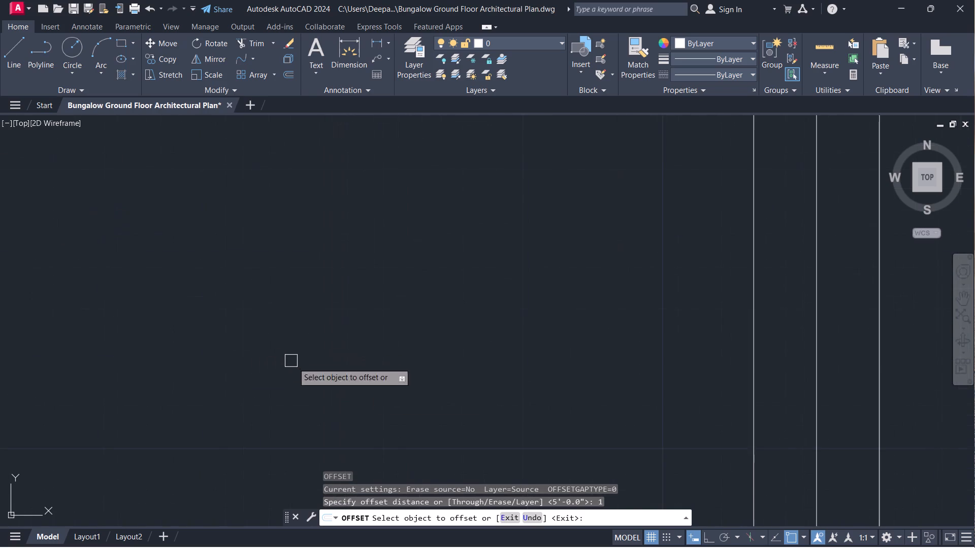
middle_drag(783, 420, 518, 180)
middle_drag(528, 249, 91, 349)
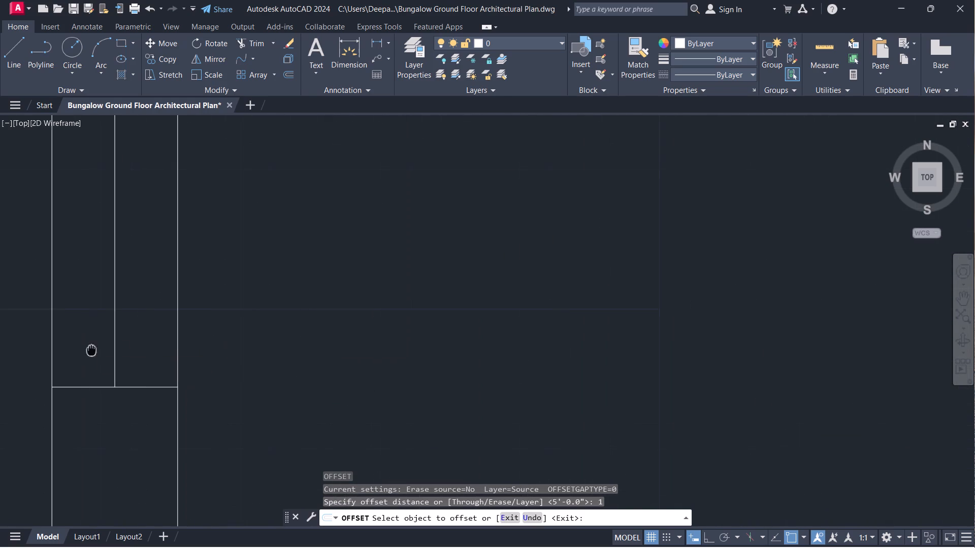
click(114, 360)
click(140, 361)
click(111, 371)
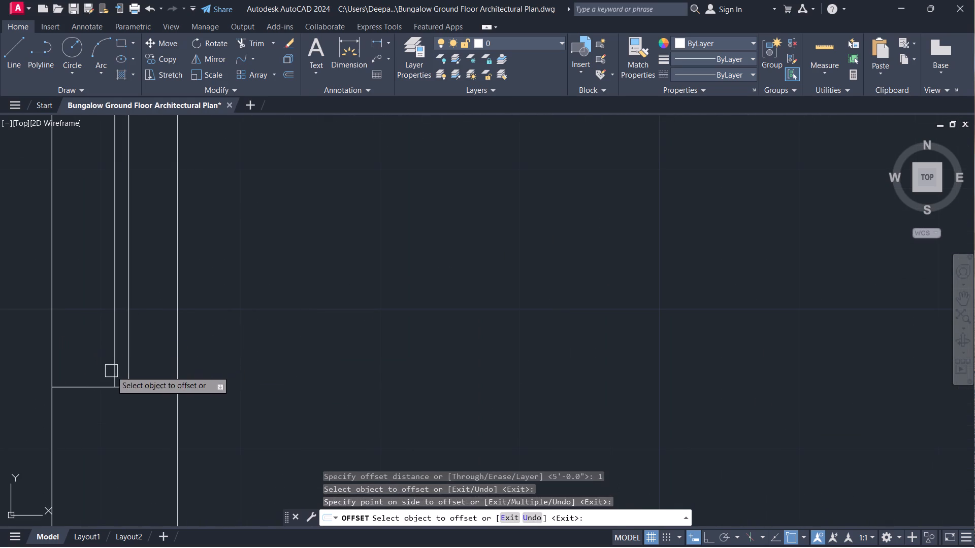
click(100, 365)
right_click(92, 352)
click(116, 369)
Delete the original centre line between the two 1" offset lines of the living room window.
click(118, 370)
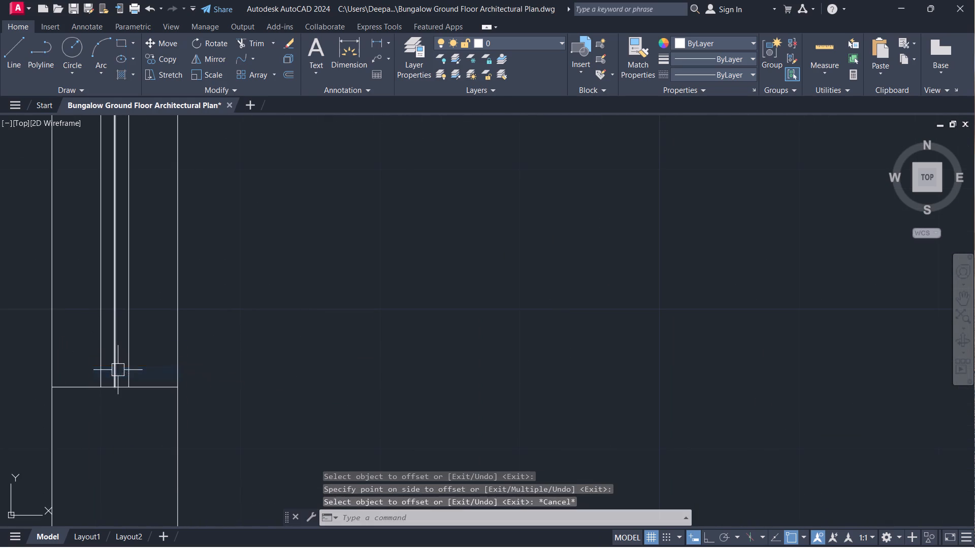
key(Delete)
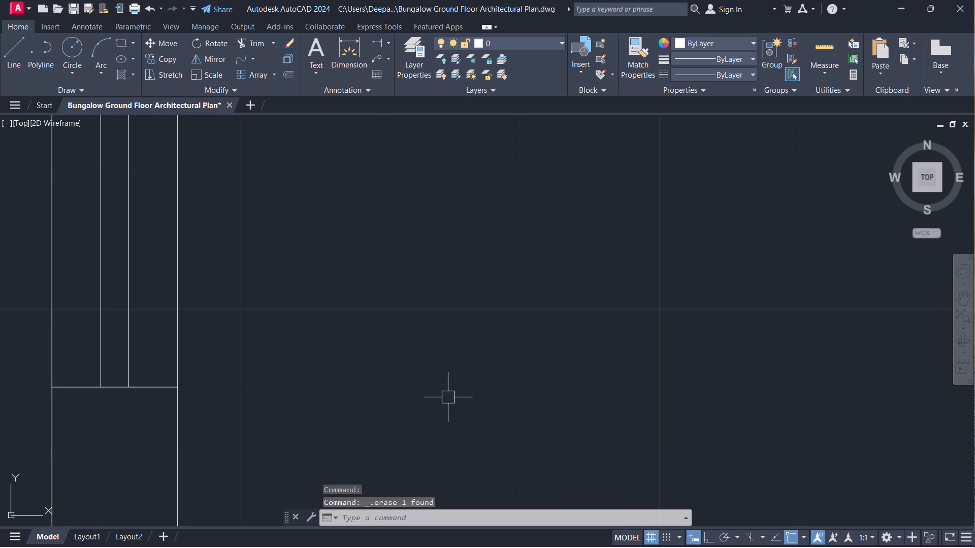
Look over the whole ground floor plan for rooms whose outer walls still need a window.
scroll(474, 408, down, 4)
scroll(371, 376, down, 1)
middle_drag(164, 327, 227, 312)
scroll(216, 312, down, 3)
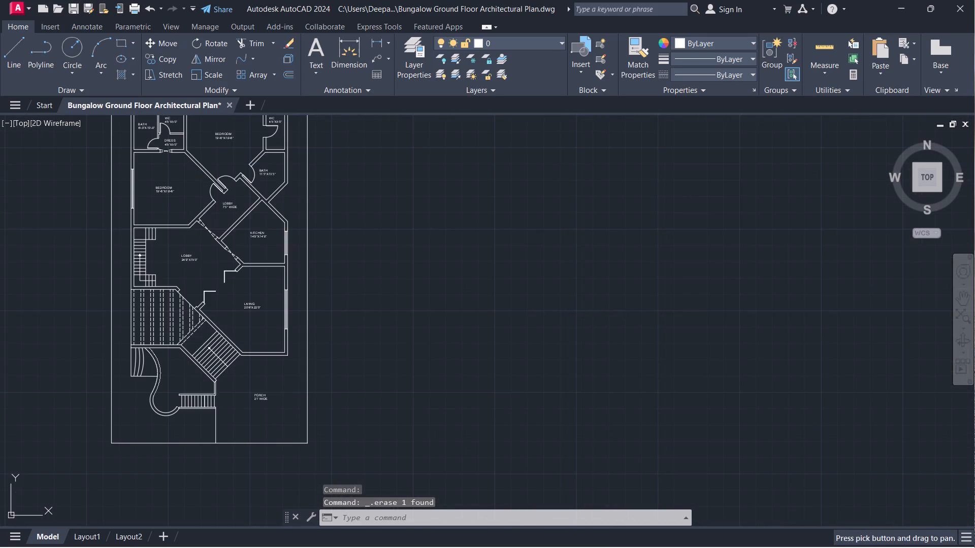
scroll(173, 192, up, 1)
scroll(107, 279, up, 1)
scroll(109, 362, down, 1)
middle_drag(196, 451, 212, 376)
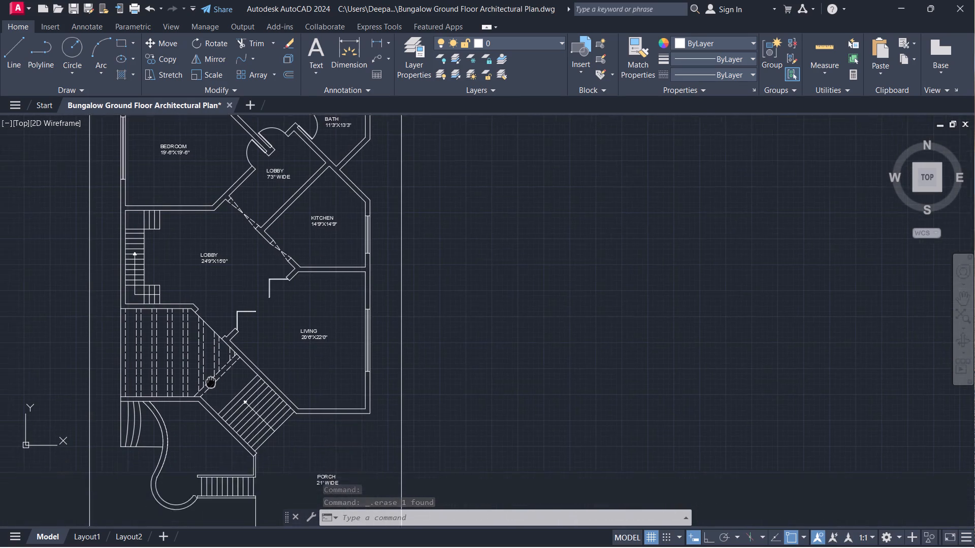
middle_drag(212, 376, 227, 446)
scroll(244, 323, up, 1)
middle_drag(244, 323, 189, 461)
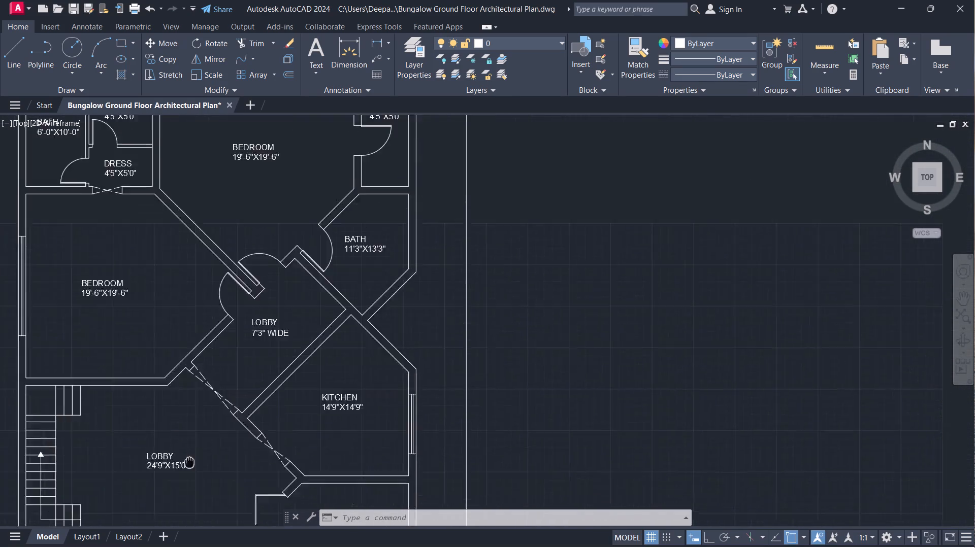
middle_drag(189, 461, 149, 520)
scroll(150, 520, down, 2)
scroll(145, 408, up, 1)
middle_drag(106, 446, 120, 388)
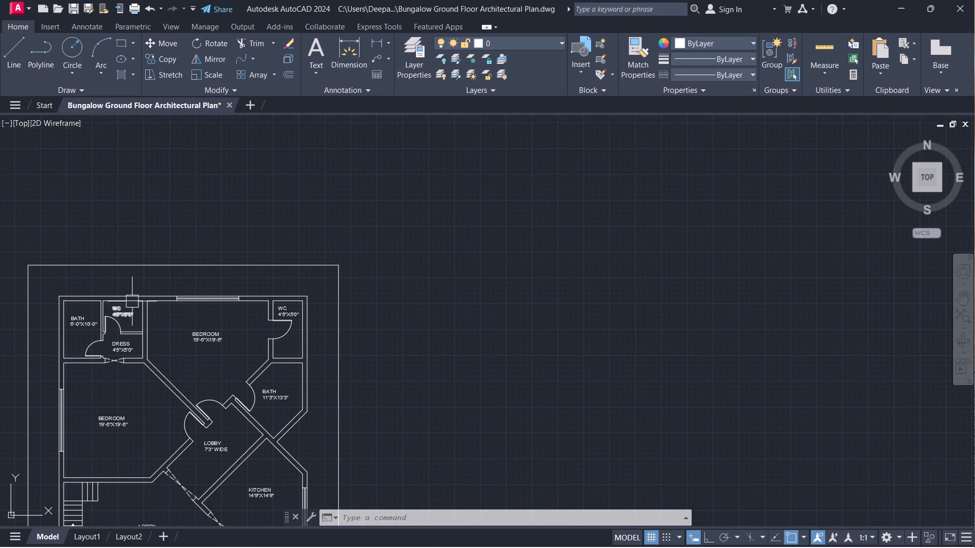
middle_drag(211, 439, 194, 265)
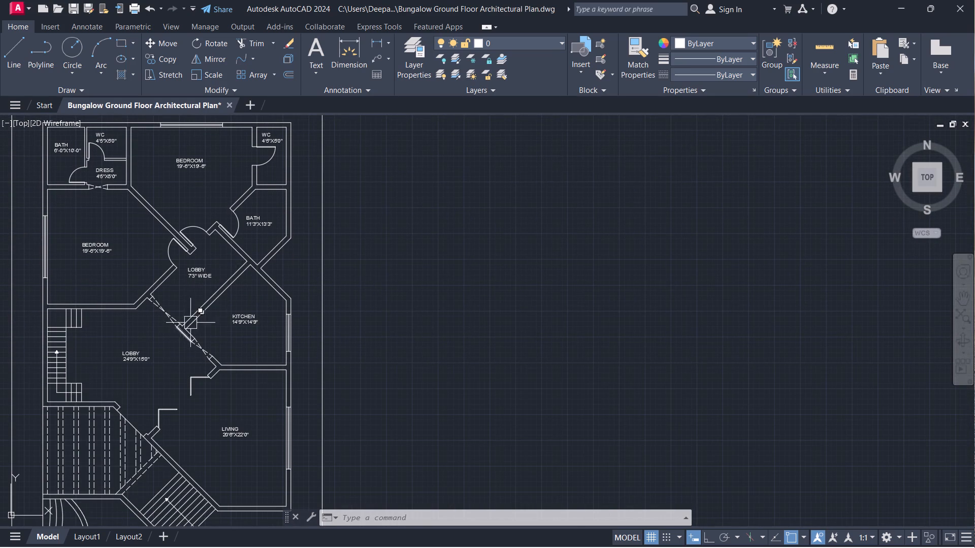
Draw a short line across the east outer wall of the 11'3"x13'3" bath, starting from the midpoint of the wall's inner face.
middle_drag(190, 316, 76, 433)
scroll(168, 362, up, 4)
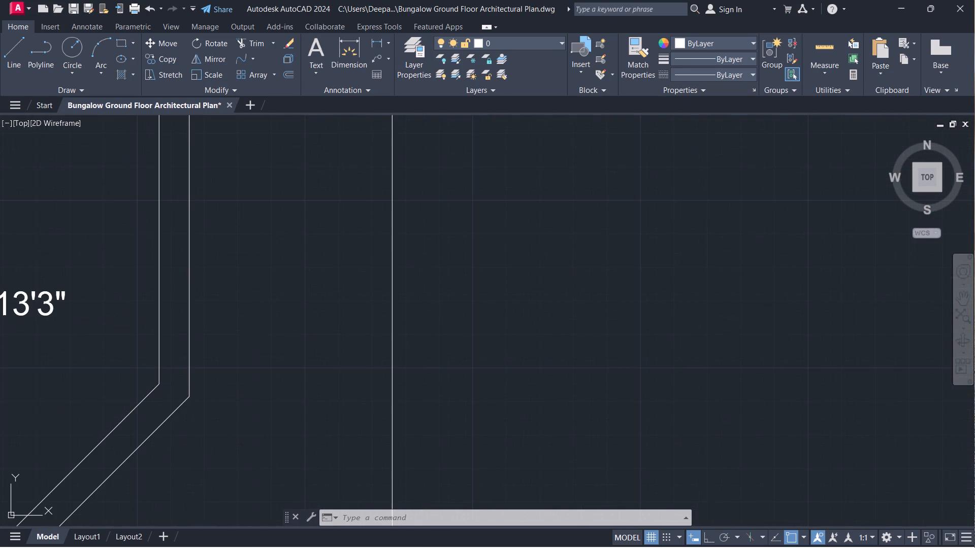
text(LM)
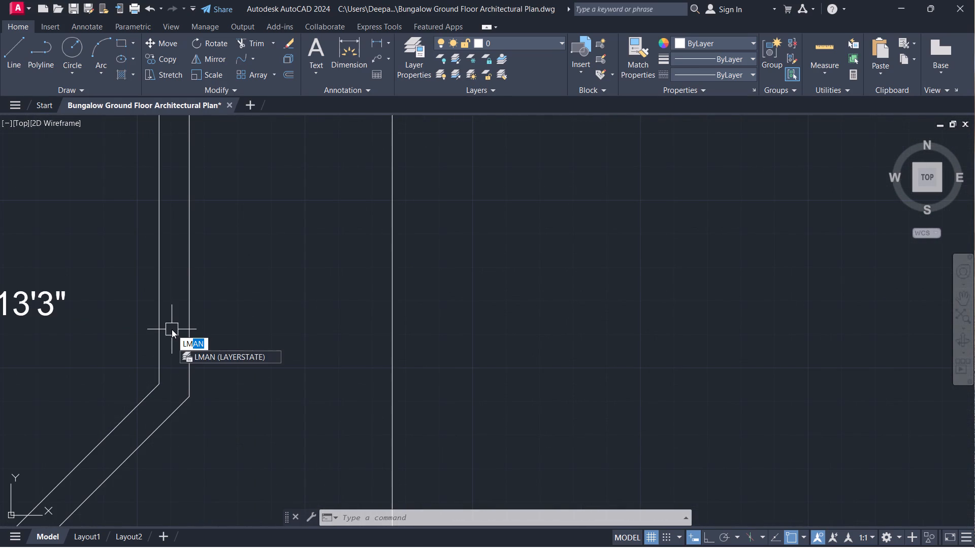
key(BackSpace)
key(BackSpace)
key(Return)
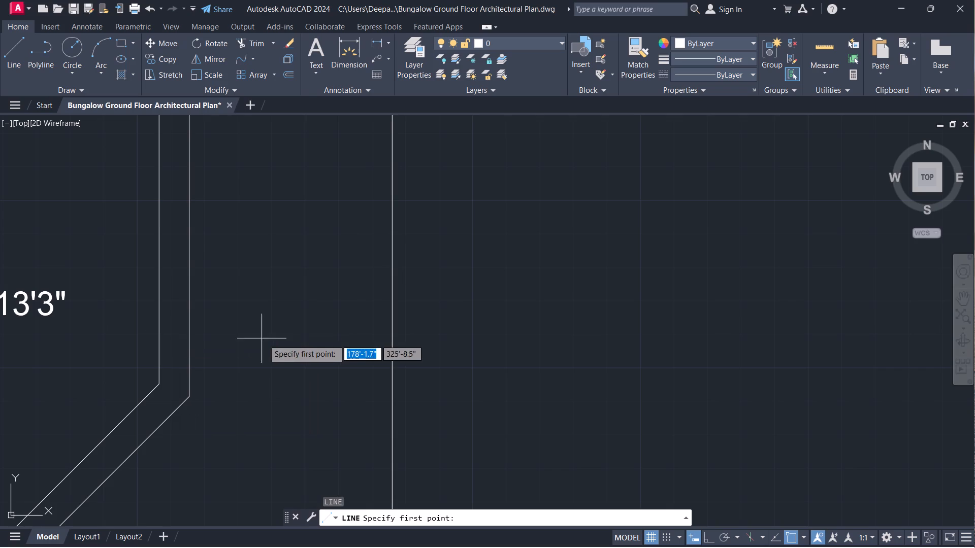
scroll(357, 276, down, 2)
scroll(299, 278, up, 1)
middle_drag(298, 277, 247, 347)
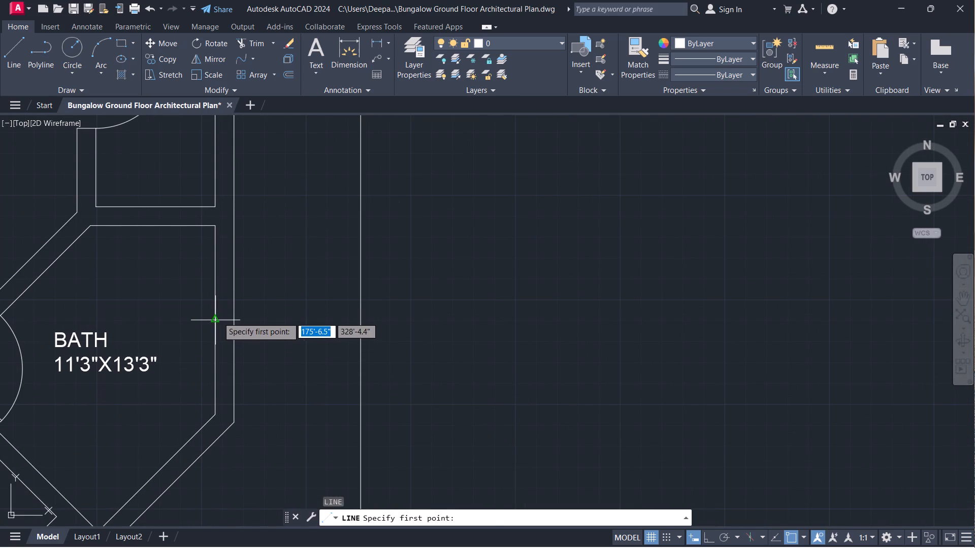
click(217, 317)
click(232, 322)
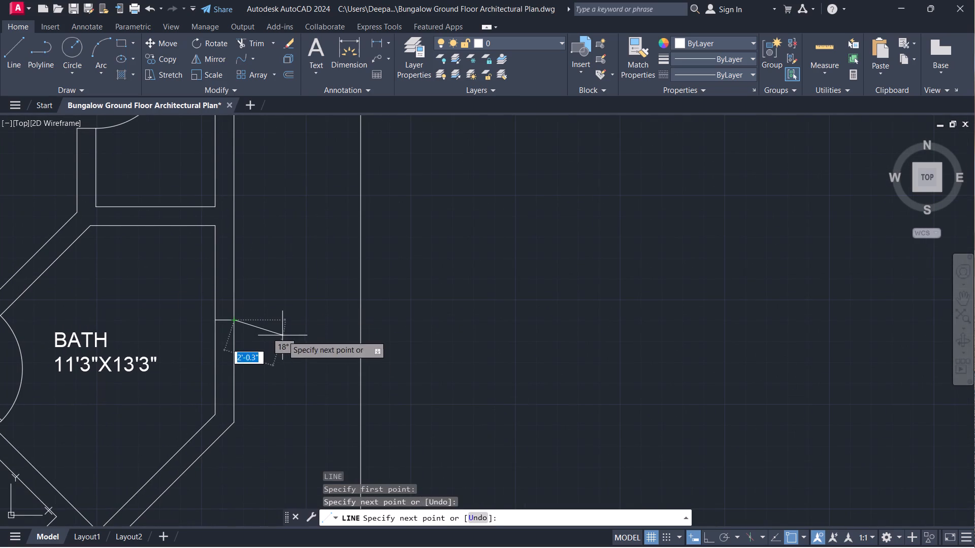
right_click(284, 335)
click(336, 360)
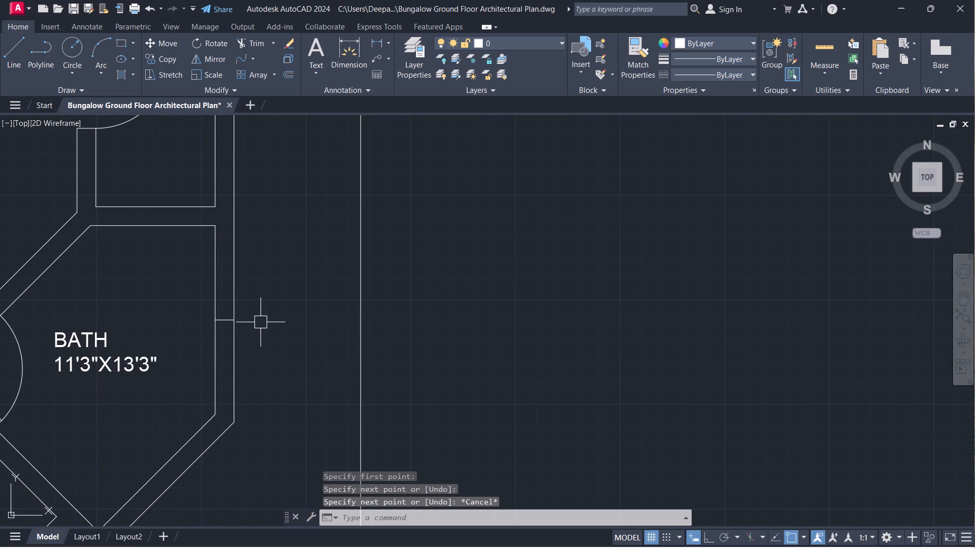
Offset the cross line on the bath's east wall by 1' to both its north and south sides.
text(O 1)
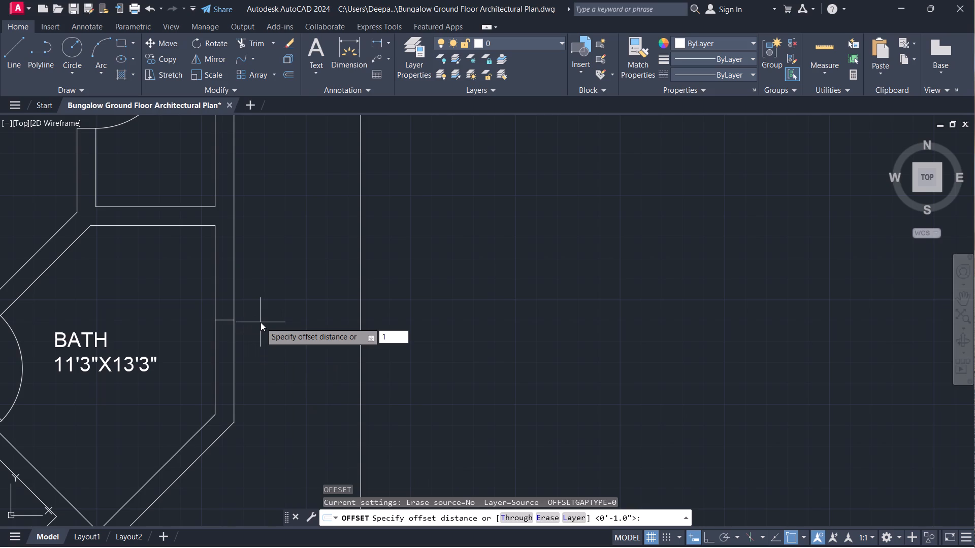
key(BackSpace)
text(1')
key(Return)
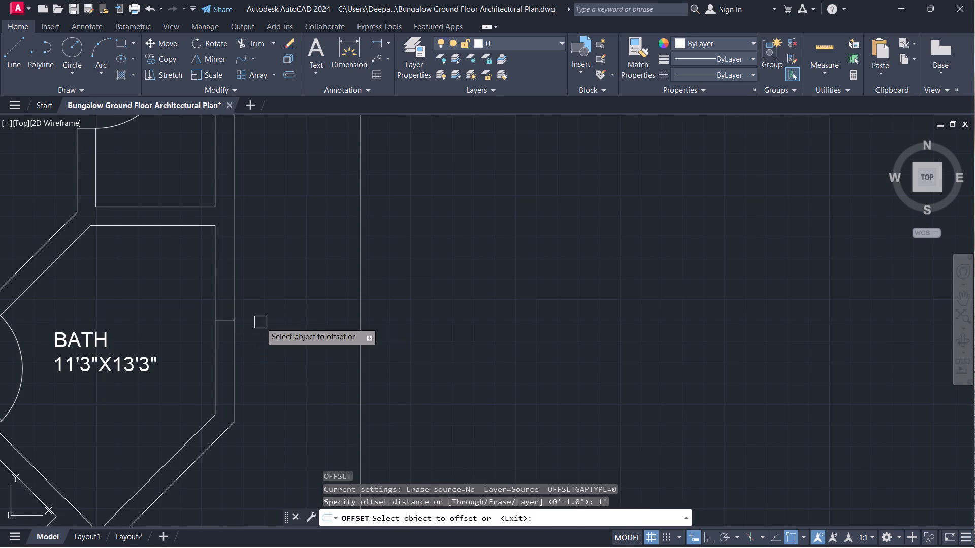
scroll(179, 348, up, 2)
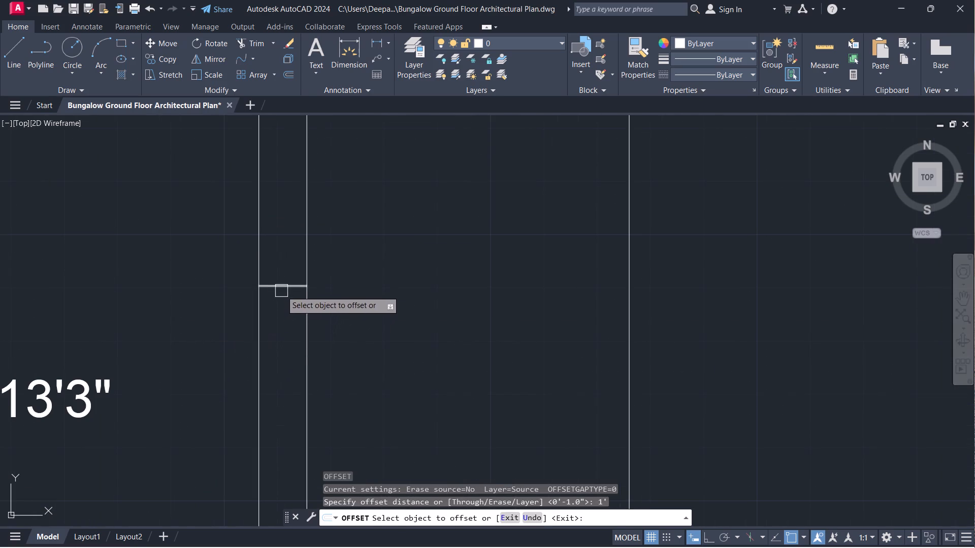
click(281, 291)
click(282, 258)
drag(279, 282, 279, 288)
click(276, 318)
right_click(276, 319)
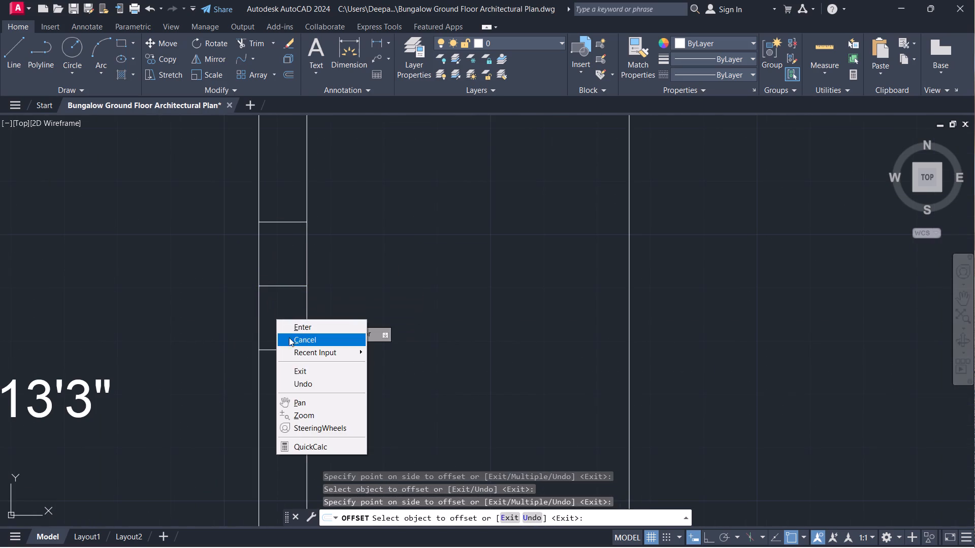
click(291, 341)
Delete the original cross line midway between the two 1' offset lines on the bath's east wall.
drag(279, 306, 278, 301)
click(270, 273)
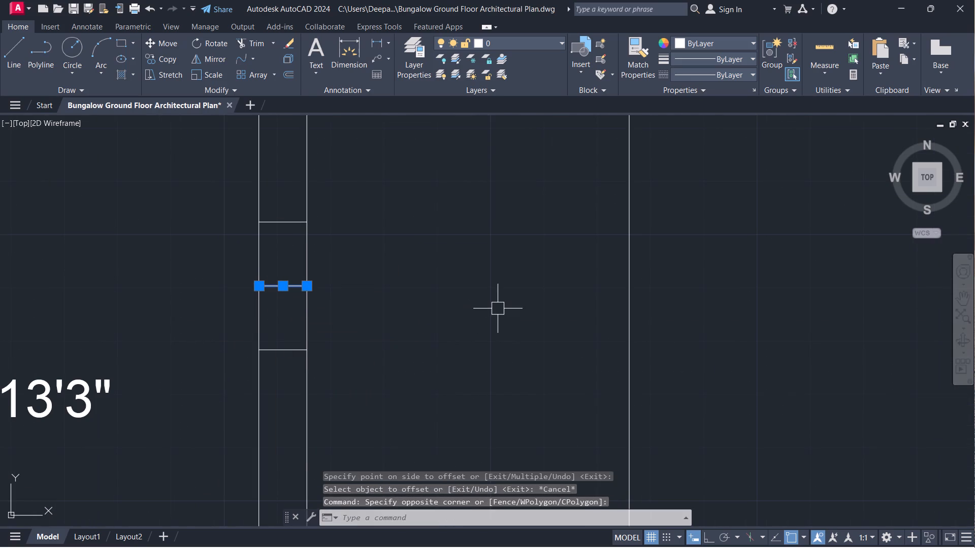
key(Print)
key(Delete)
key(alt+Tab)
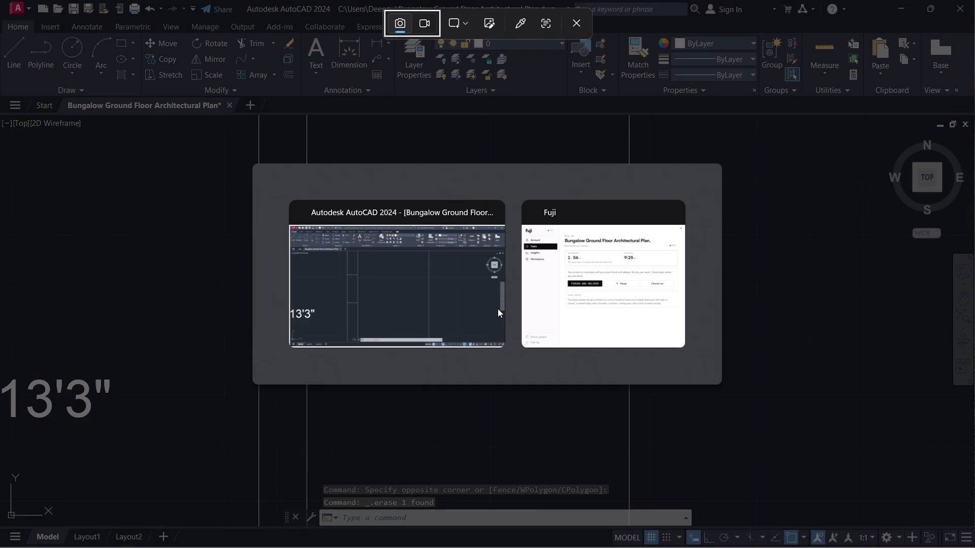
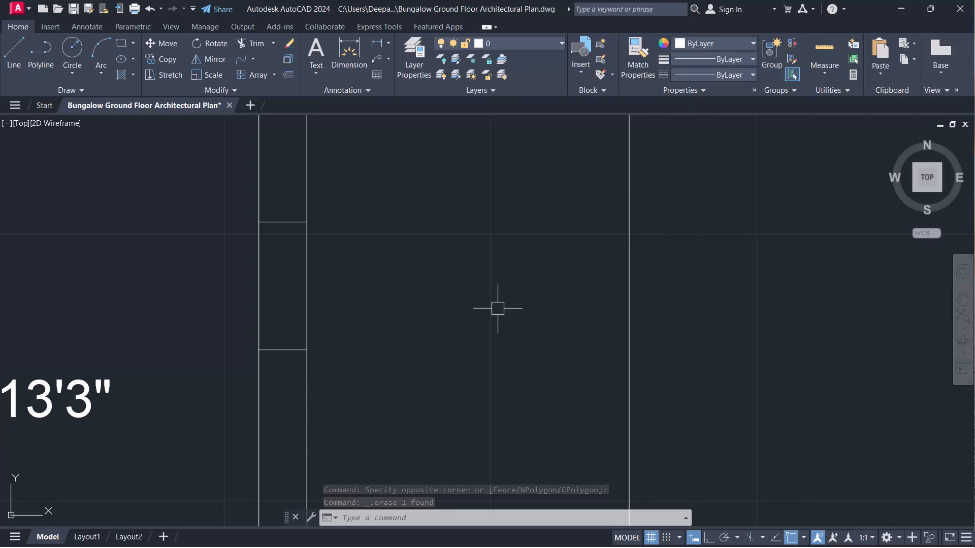
Draw a centre line joining the midpoints of the two cross lines in the east wall of the 11'3"x13'3" bath.
scroll(449, 331, down, 3)
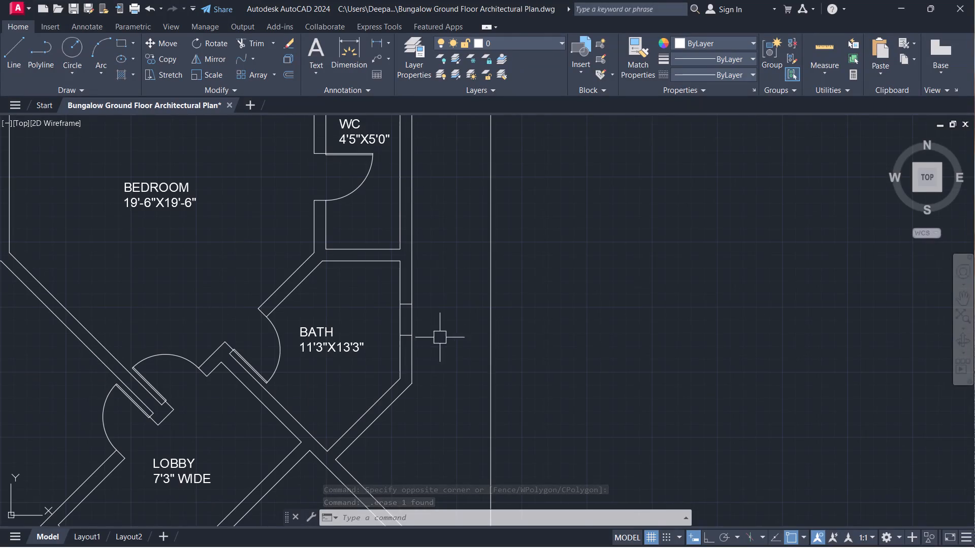
scroll(402, 327, down, 1)
scroll(406, 328, up, 1)
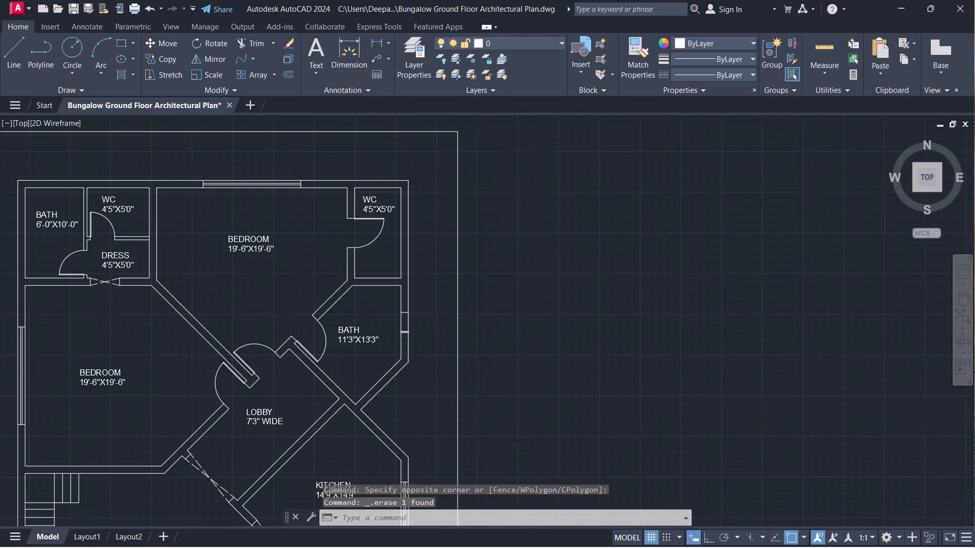
scroll(406, 328, up, 3)
text(L)
key(space)
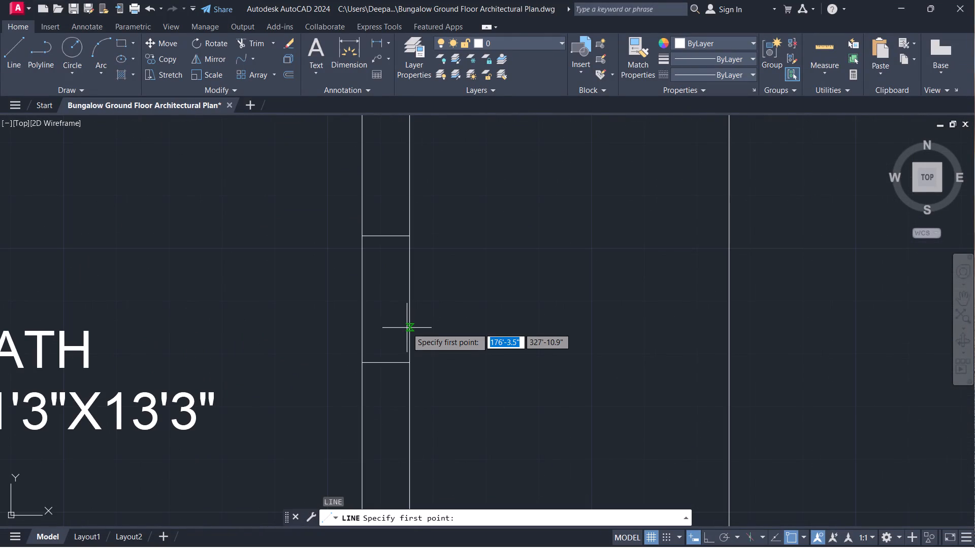
click(385, 242)
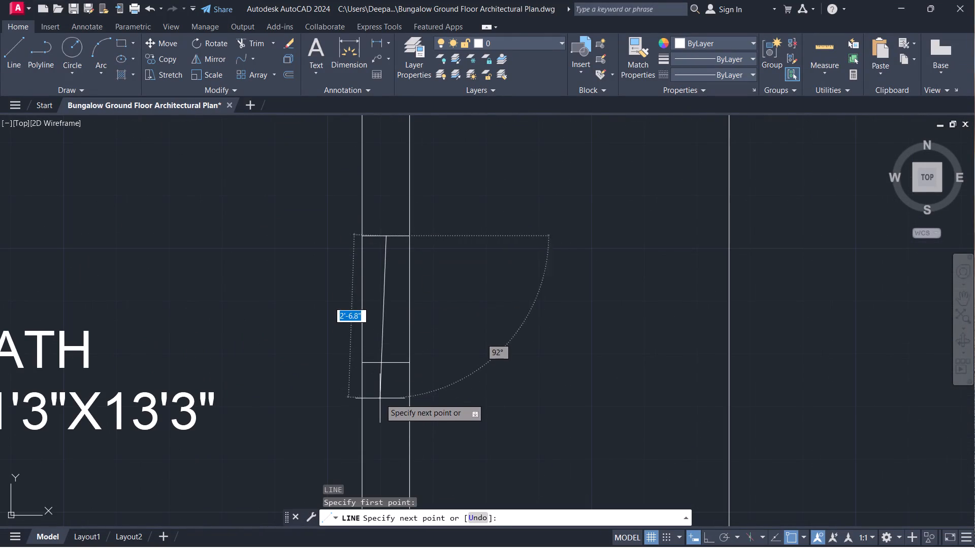
click(385, 363)
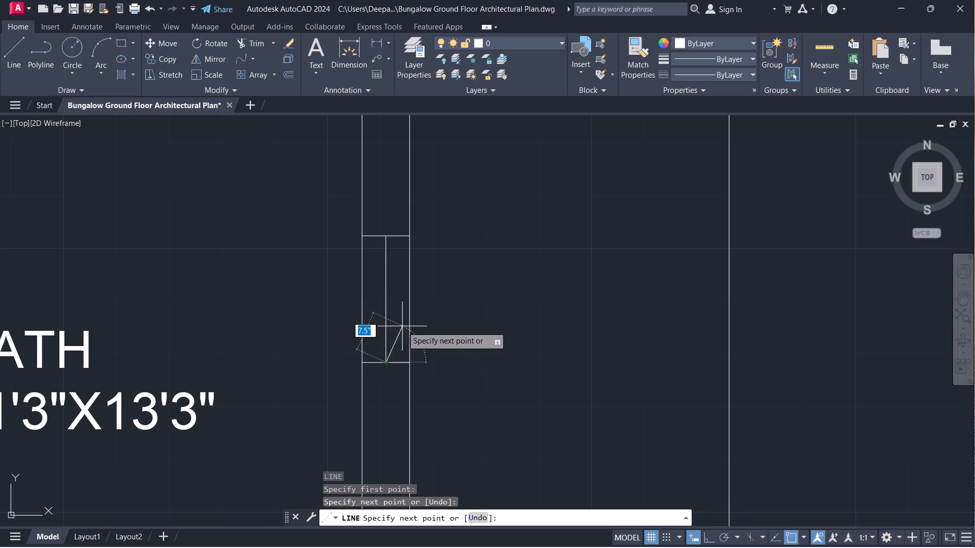
right_click(403, 325)
drag(424, 344, 427, 349)
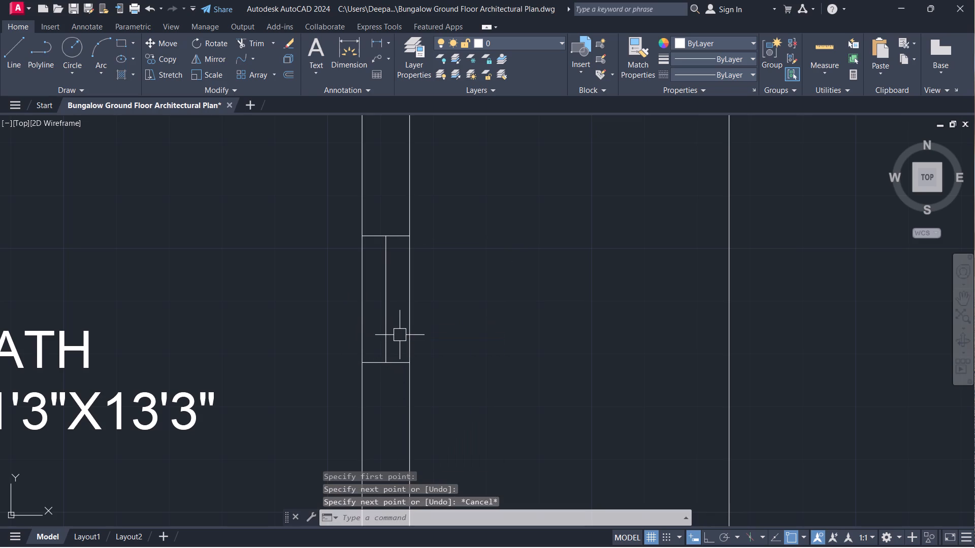
Offset the centre line in the bath's east wall by 1" to both its east and west sides.
text(O)
key(space)
key(1)
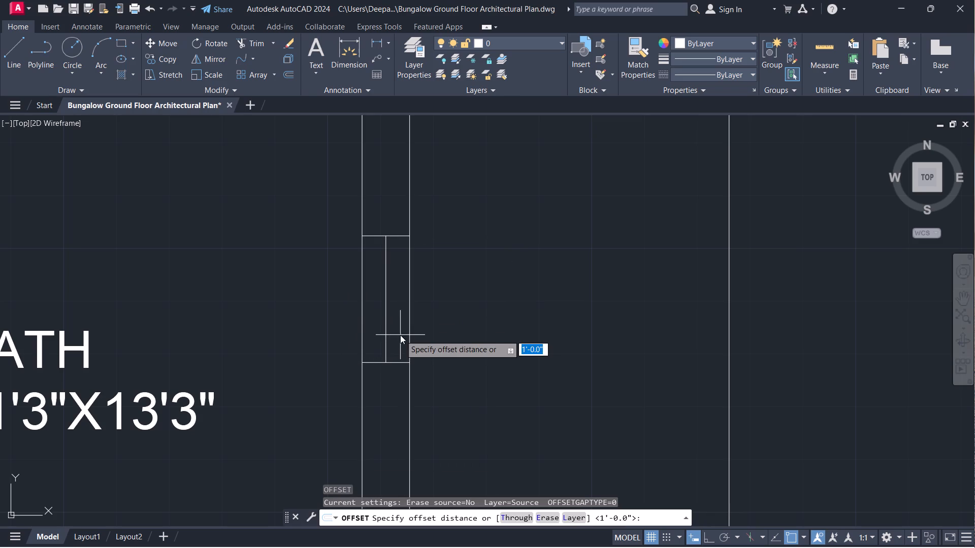
key(Return)
scroll(399, 325, up, 2)
click(376, 314)
click(387, 321)
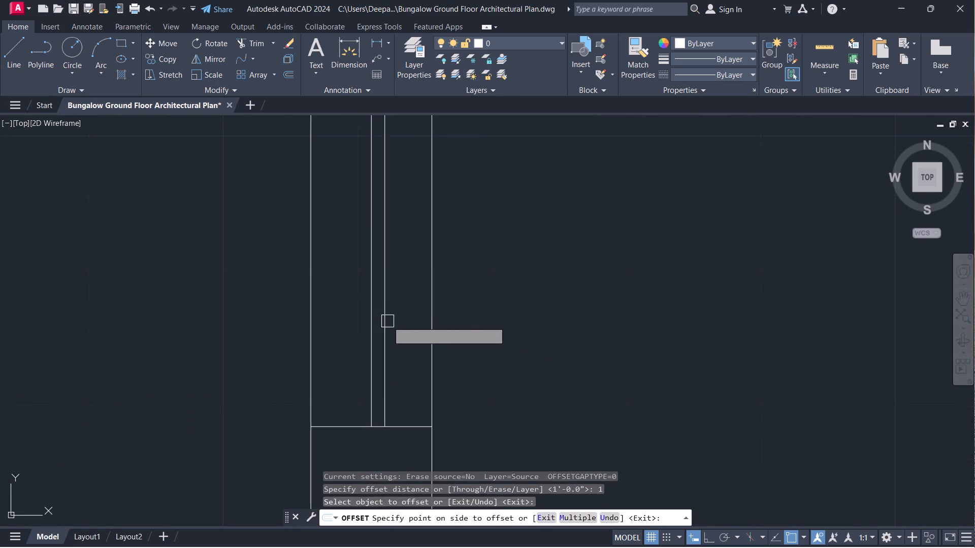
click(370, 313)
click(360, 307)
right_click(360, 307)
click(388, 329)
Delete the original centre line between the two 1" offset lines in the bath's east wall window.
scroll(383, 327, up, 3)
drag(373, 321, 367, 319)
click(329, 299)
key(Delete)
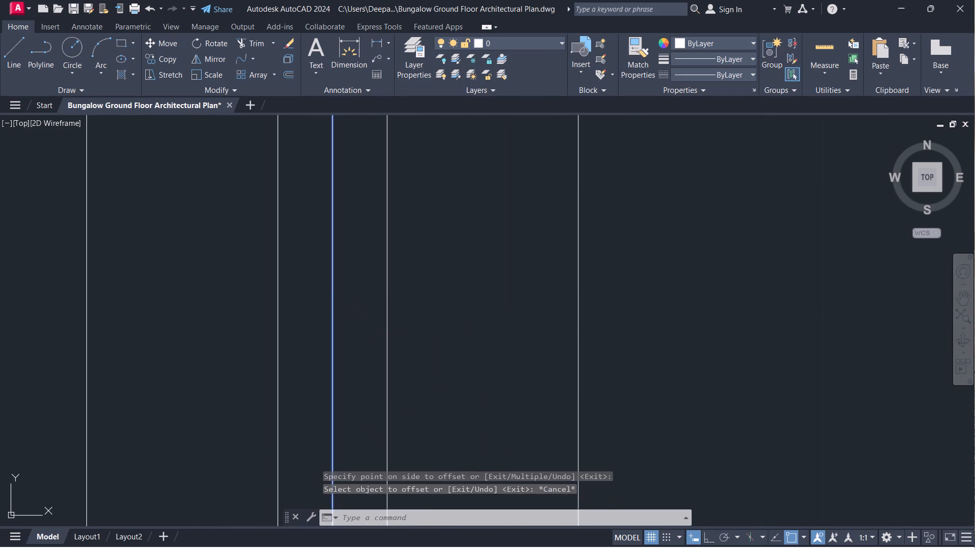
Draw a short line across the north outer wall of the northeast WC, starting from the midpoint of the wall's inner face.
scroll(351, 339, down, 8)
middle_drag(283, 281, 281, 366)
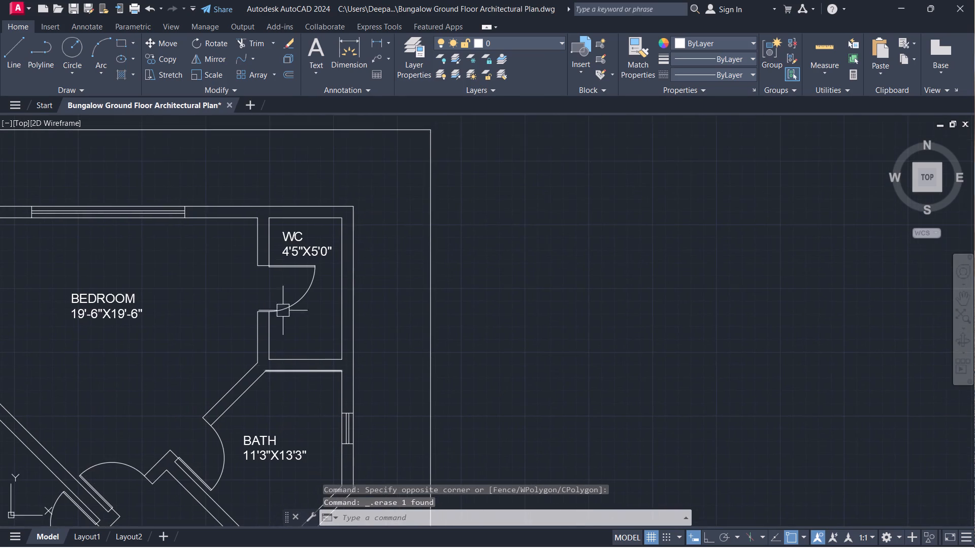
scroll(301, 242, up, 1)
text(L)
key(space)
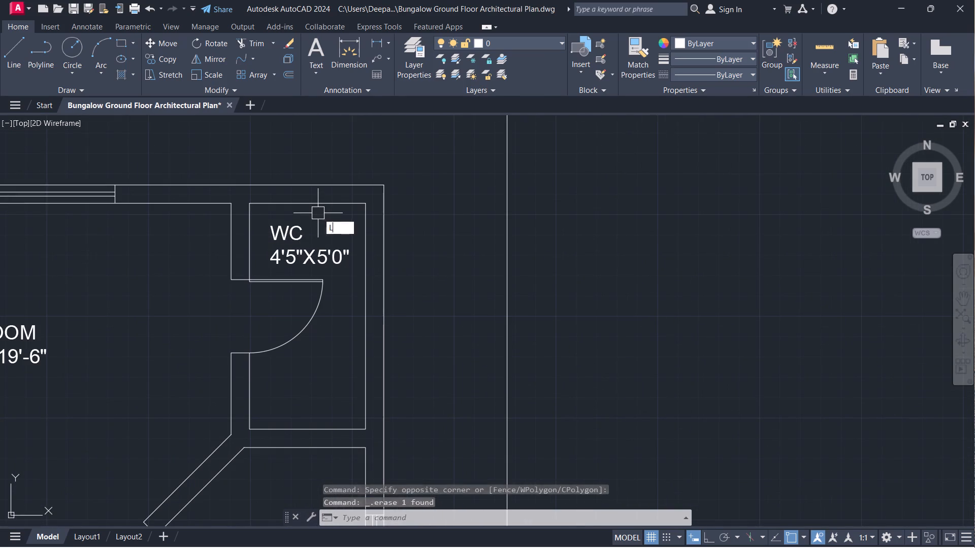
click(305, 202)
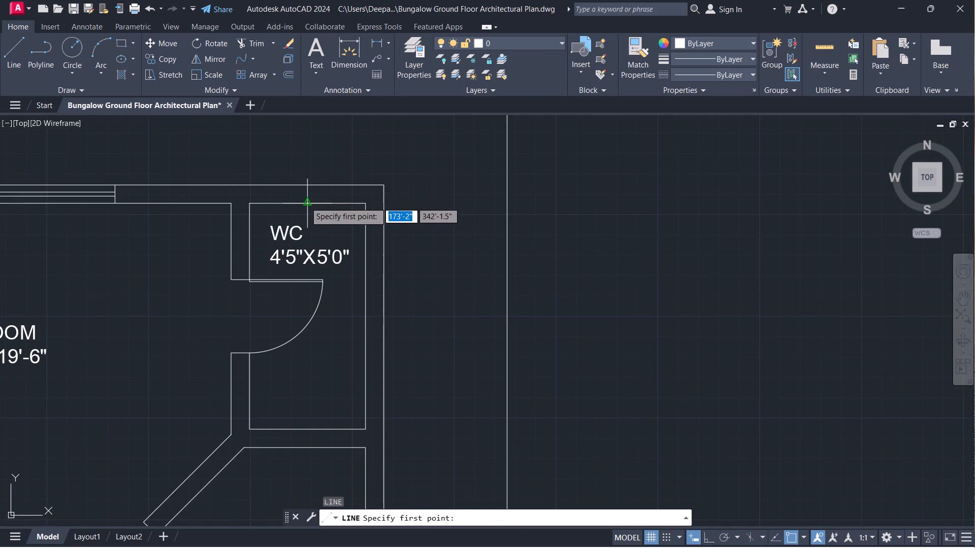
click(307, 188)
right_click(307, 188)
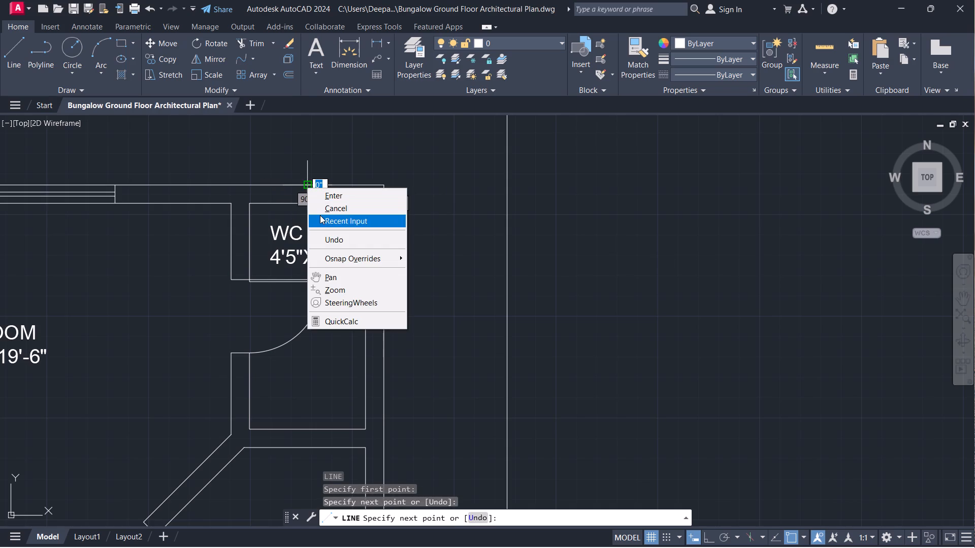
click(324, 207)
Offset the cross line on the northeast WC's north wall by 1' to both its west and east sides.
scroll(324, 206, up, 2)
middle_drag(318, 224, 328, 288)
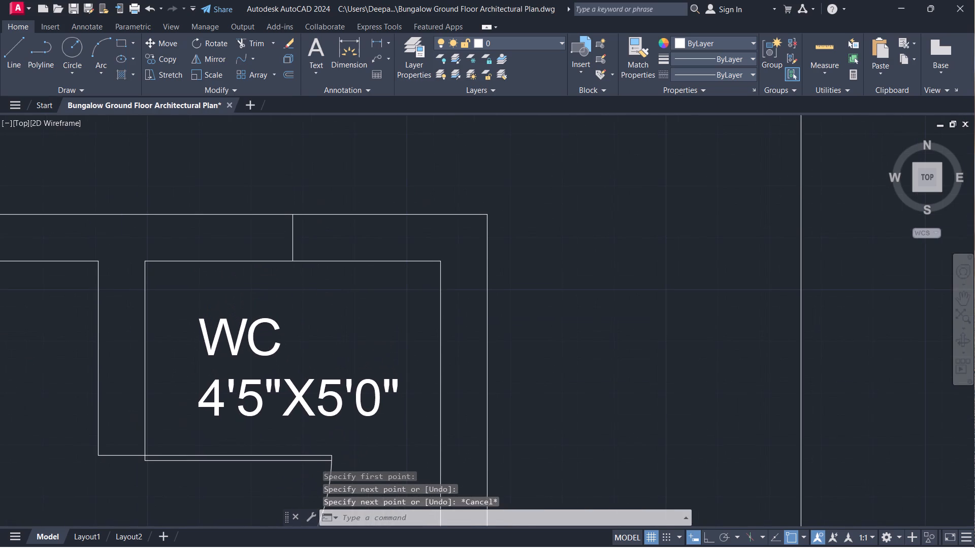
text(O)
key(space)
key(1)
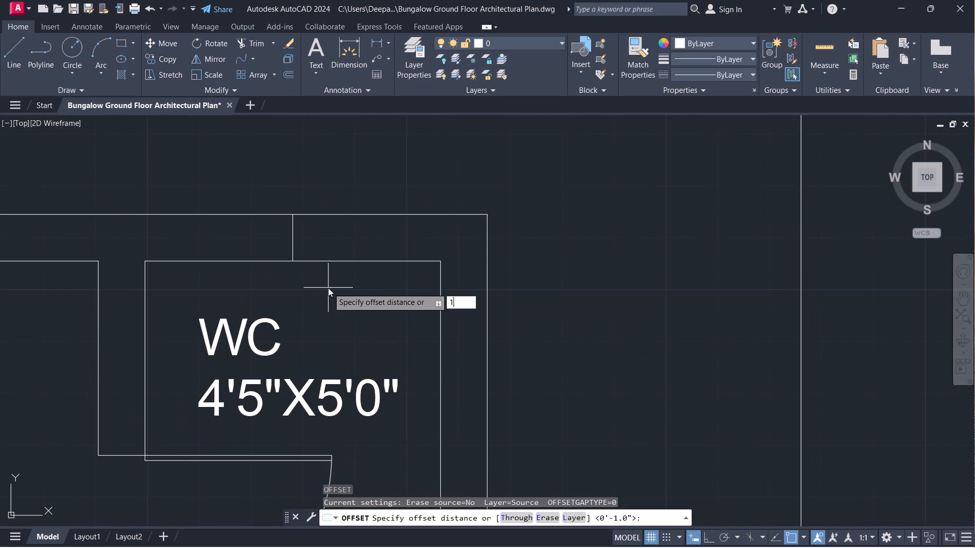
key(apostrophe)
key(Return)
scroll(329, 289, up, 1)
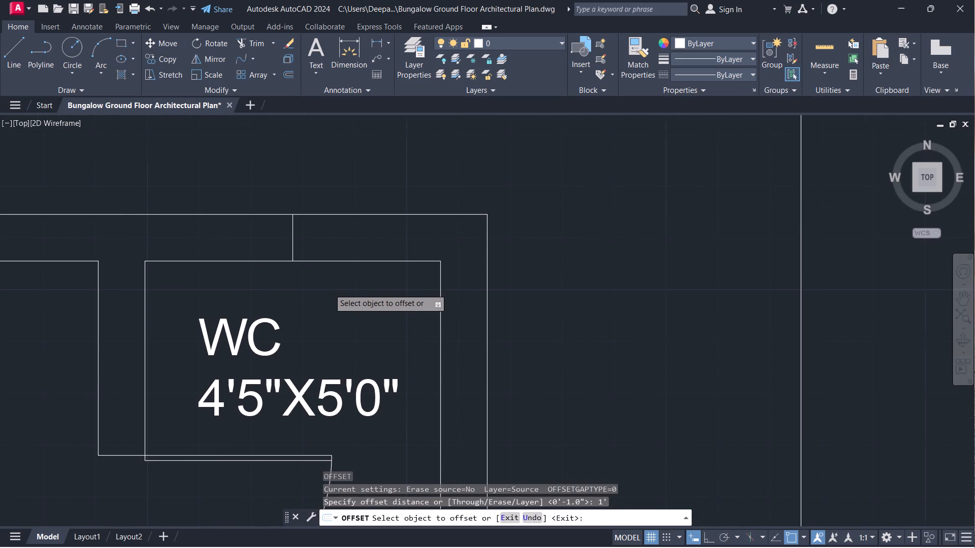
scroll(329, 289, up, 1)
click(232, 197)
click(207, 184)
click(230, 200)
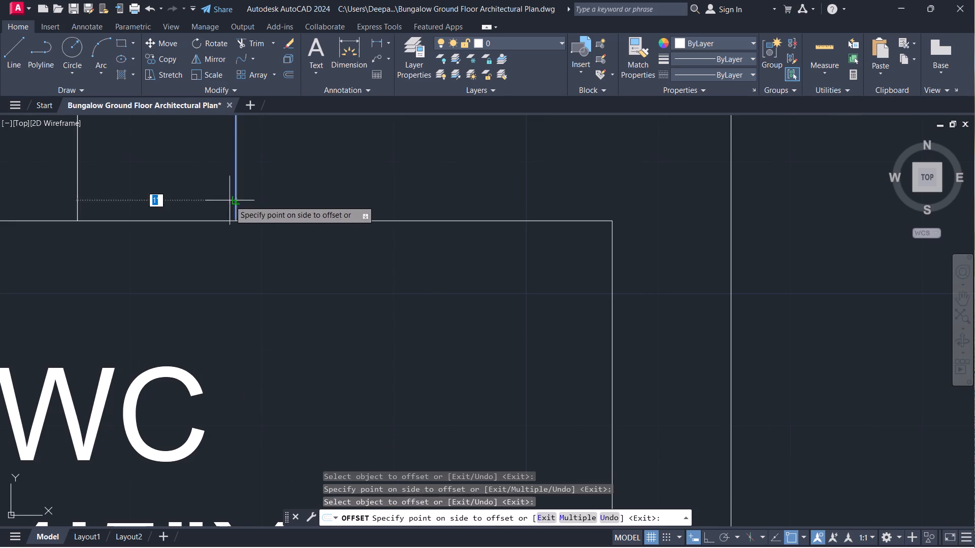
click(278, 197)
right_click(279, 197)
click(311, 221)
Delete the original cross line midway between the two 1' offset lines on the northeast WC's north wall.
scroll(277, 205, up, 1)
middle_drag(277, 205, 300, 343)
scroll(278, 206, down, 2)
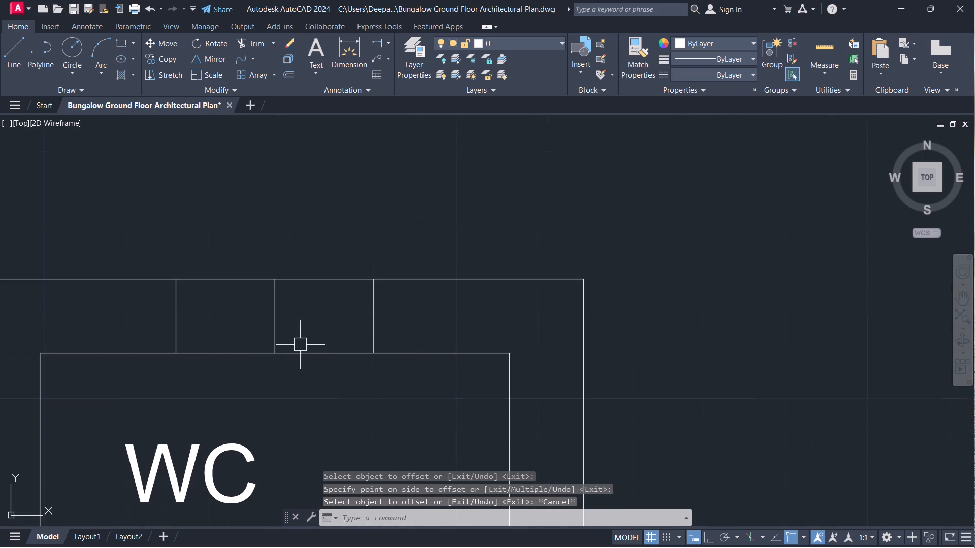
click(297, 344)
click(272, 321)
key(Delete)
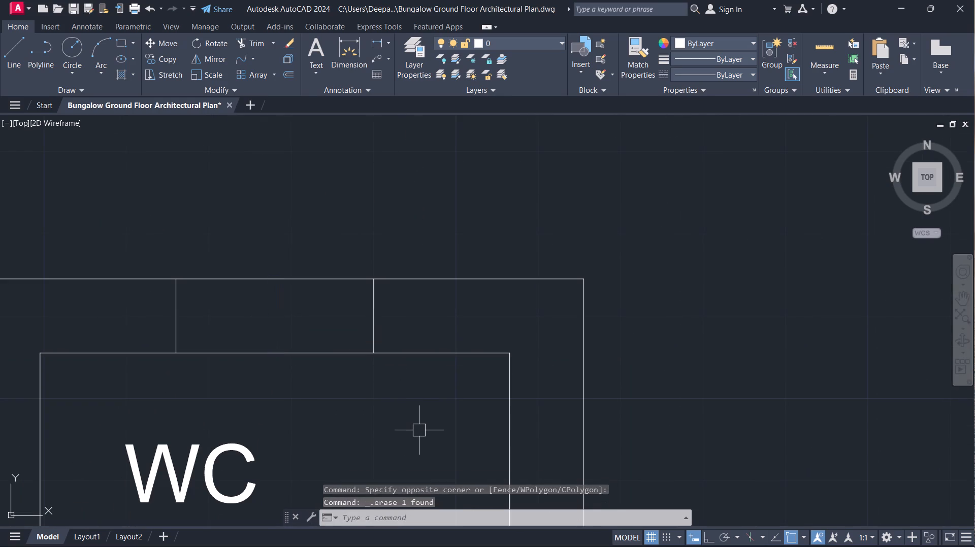
Draw a centre line joining the midpoints of the two cross lines in the northeast WC's north wall.
text(L)
key(space)
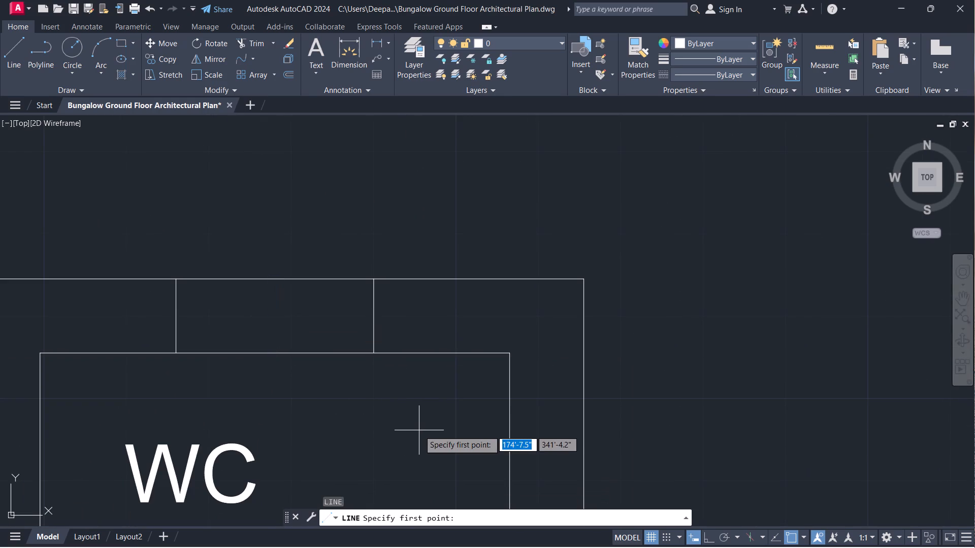
click(378, 313)
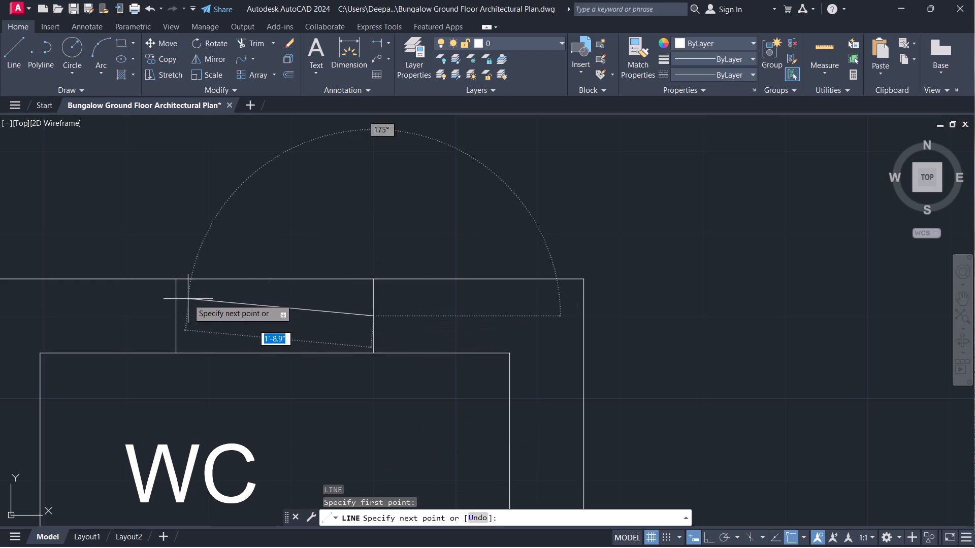
click(178, 321)
right_click(225, 320)
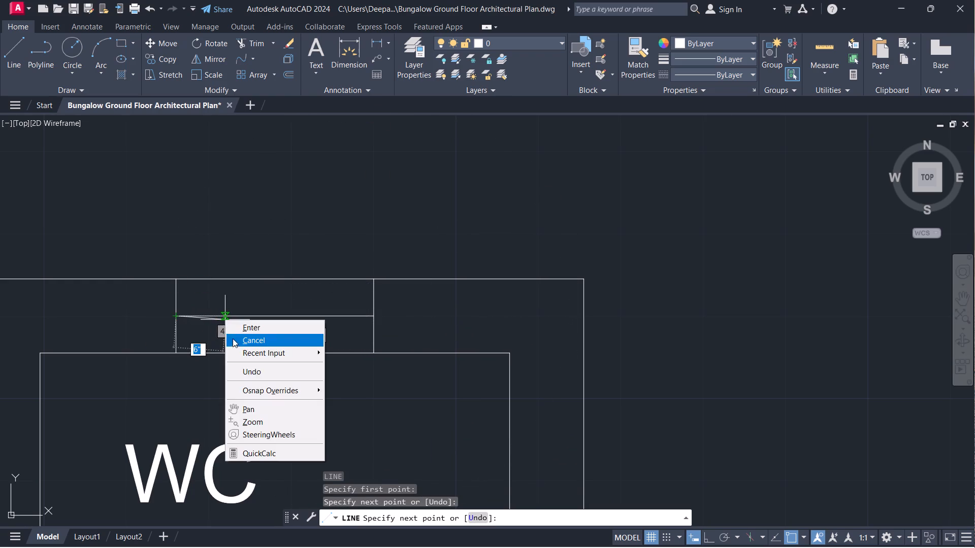
click(240, 339)
Offset the centre line in the northeast WC's north wall by 1" to both its north and south sides.
text(O 1)
key(Return)
scroll(237, 338, up, 2)
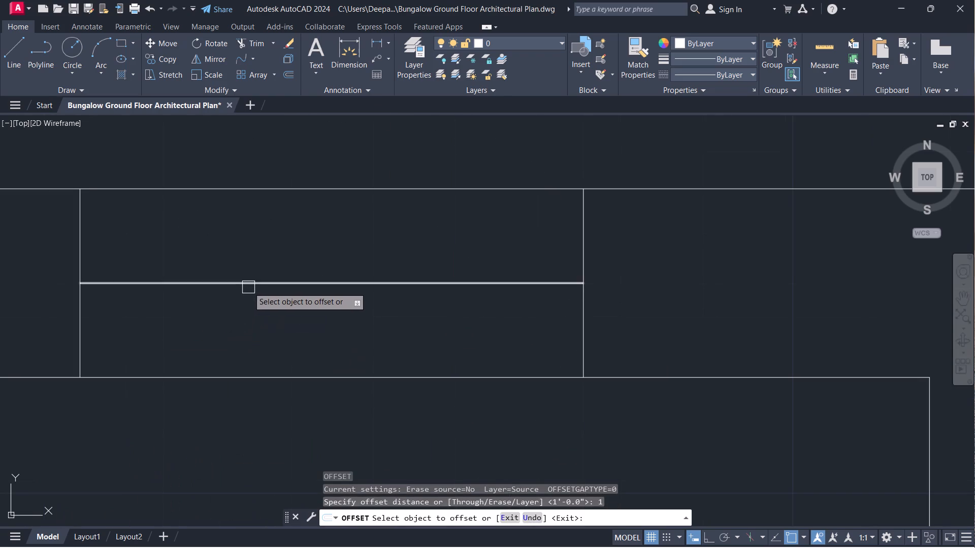
click(248, 287)
click(264, 229)
click(249, 278)
click(224, 298)
right_click(224, 299)
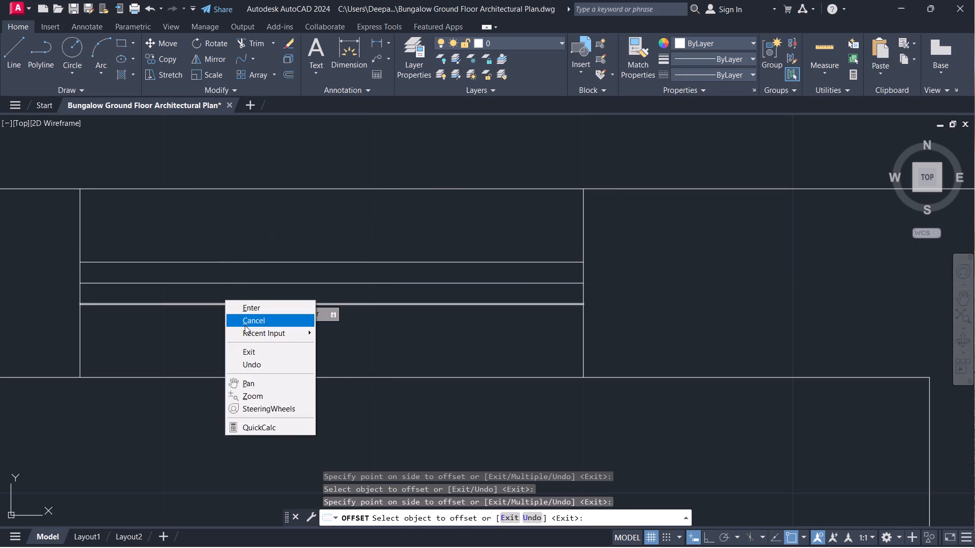
click(245, 325)
Delete the original centre line between the two 1" offset lines in the northeast WC's window.
click(266, 287)
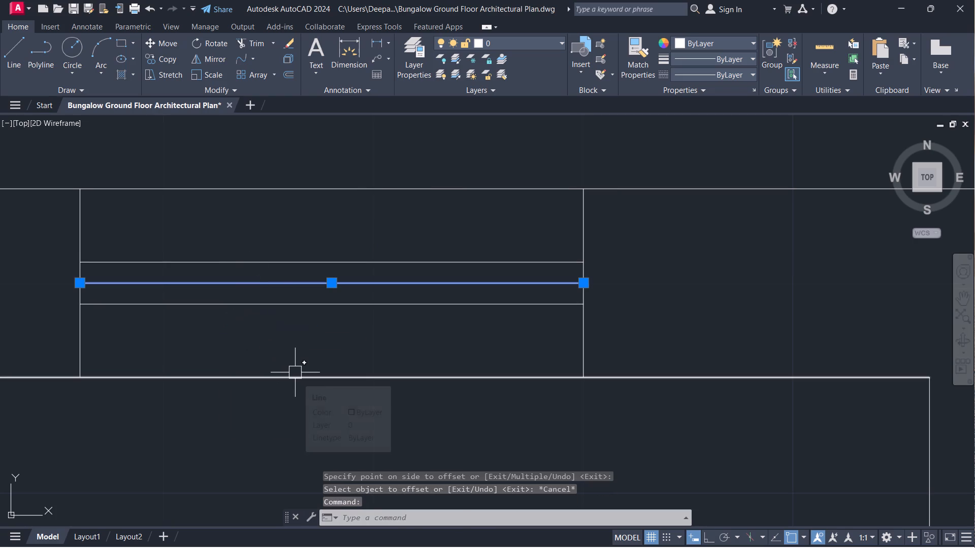
key(Delete)
Draw a short line across the north outer wall of the 6'-0"x10'-0" bath, starting from the midpoint of the wall's inner face.
scroll(298, 366, down, 6)
scroll(185, 386, down, 2)
middle_drag(140, 432, 278, 392)
scroll(163, 408, up, 3)
middle_drag(185, 339, 279, 439)
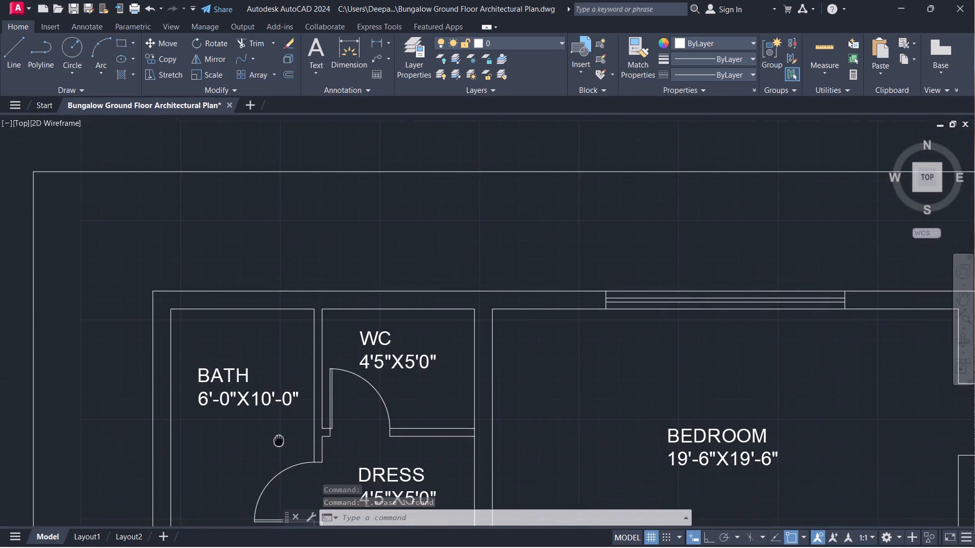
middle_drag(279, 439, 278, 441)
scroll(280, 379, up, 3)
middle_drag(283, 369, 363, 461)
scroll(283, 369, down, 2)
text(L)
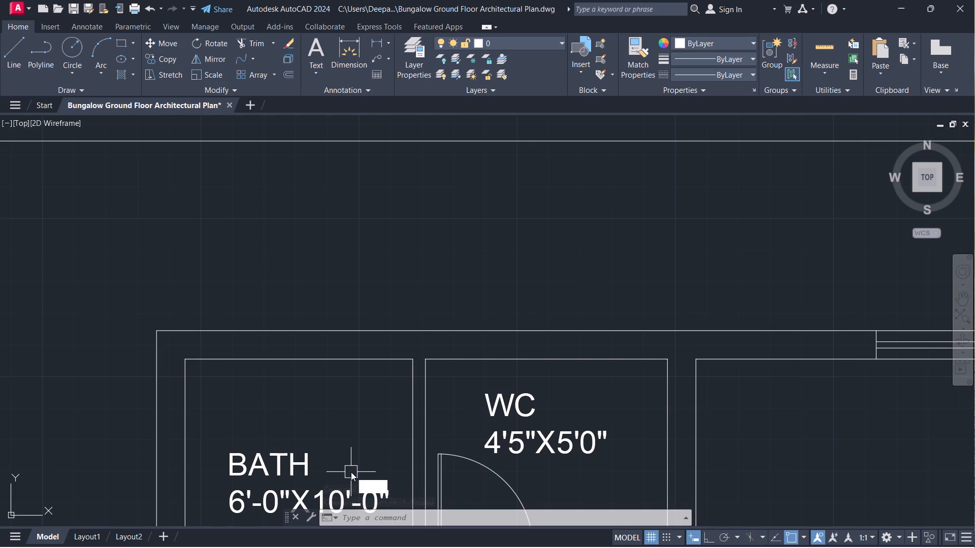
key(space)
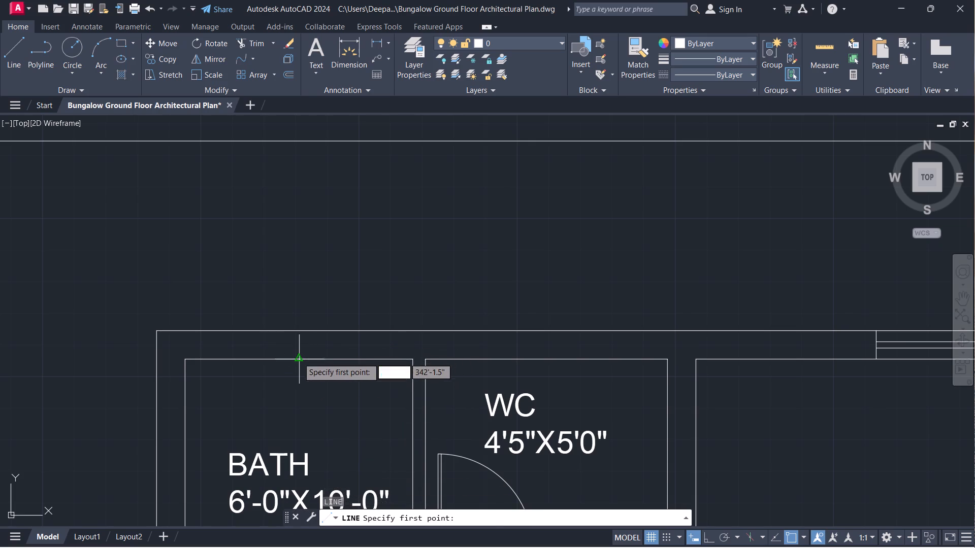
click(298, 359)
click(297, 327)
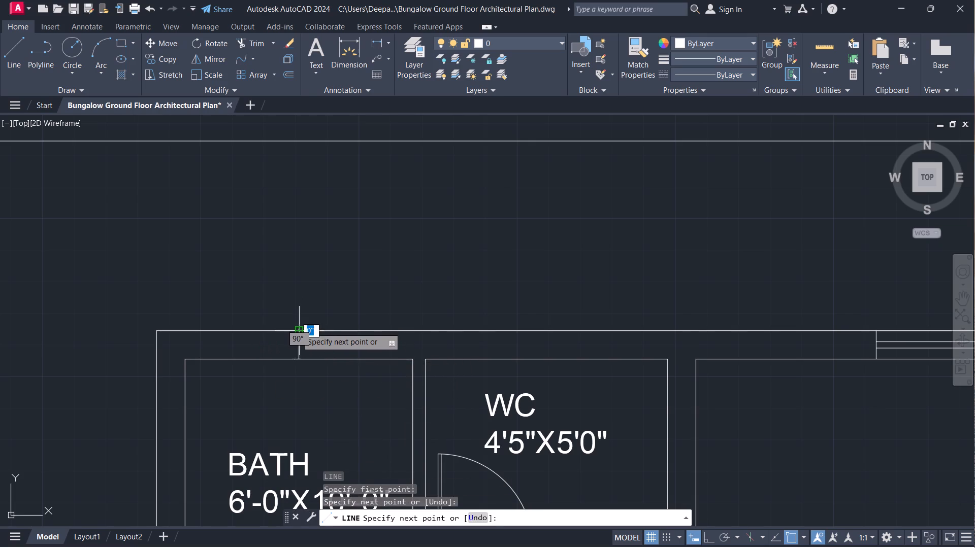
right_click(292, 363)
click(307, 386)
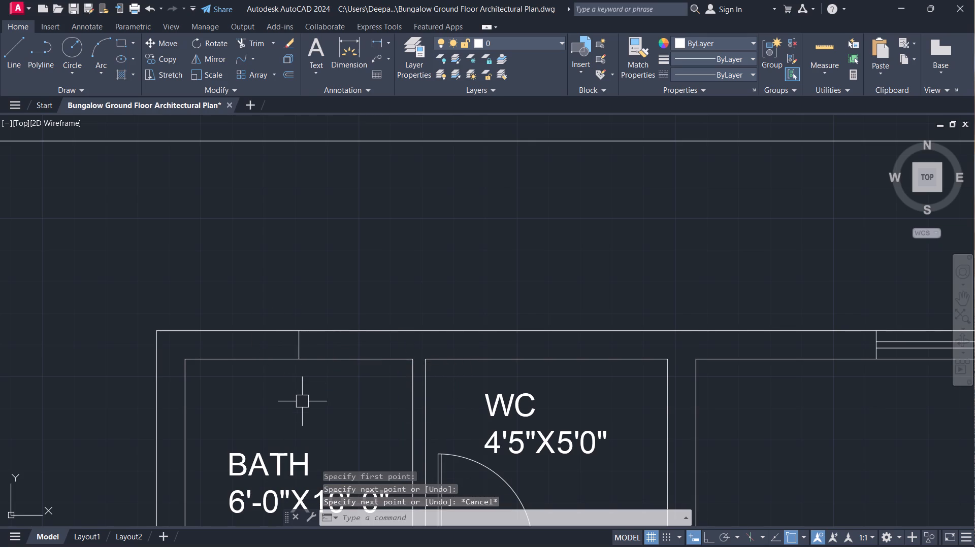
Offset the cross line on the 6'-0"x10'-0" bath's north wall by 1' to both its west and east sides.
text(O)
key(space)
text(1')
key(Return)
scroll(278, 334, up, 2)
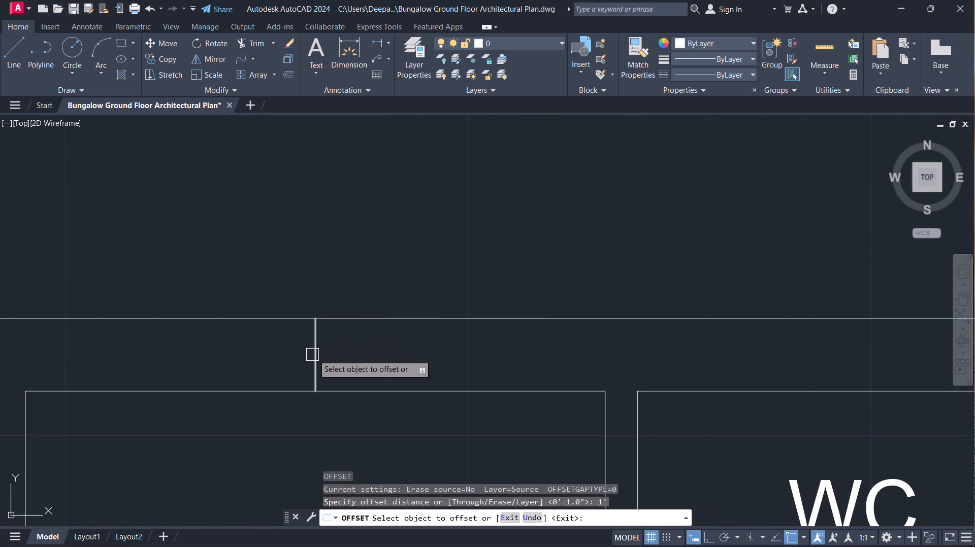
drag(316, 356, 310, 355)
click(287, 341)
click(317, 357)
click(344, 359)
right_click(348, 359)
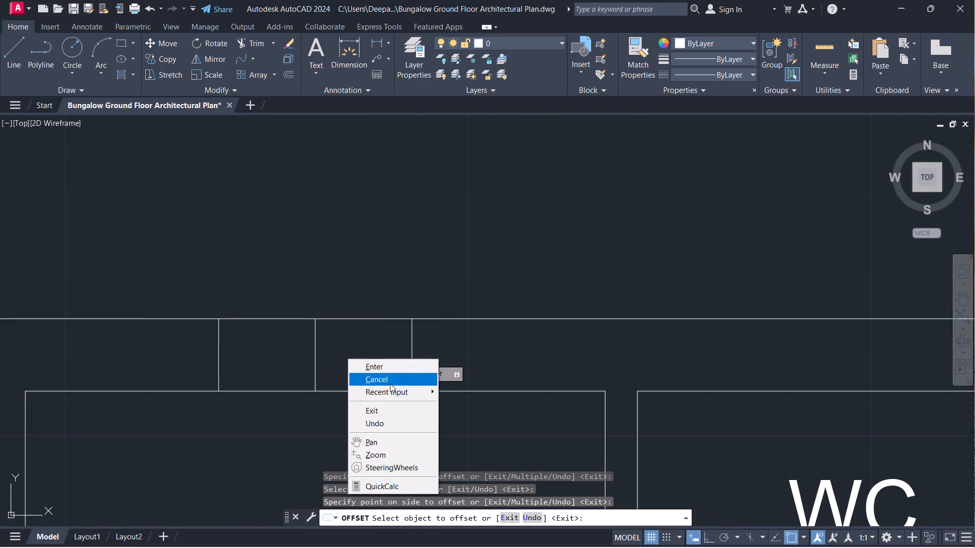
click(390, 384)
Delete the original cross line midway between the two 1' offset lines on the 6'-0"x10'-0" bath's north wall.
click(369, 365)
click(267, 350)
key(Delete)
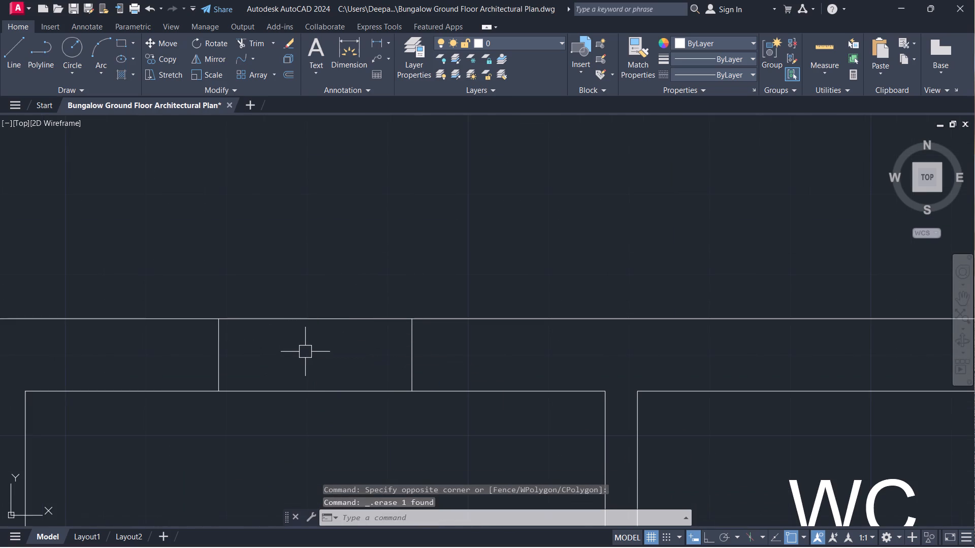
Draw a line between the midpoints of the two cross lines on the 6'-0"x10'-0" bath's north wall.
text(L)
key(space)
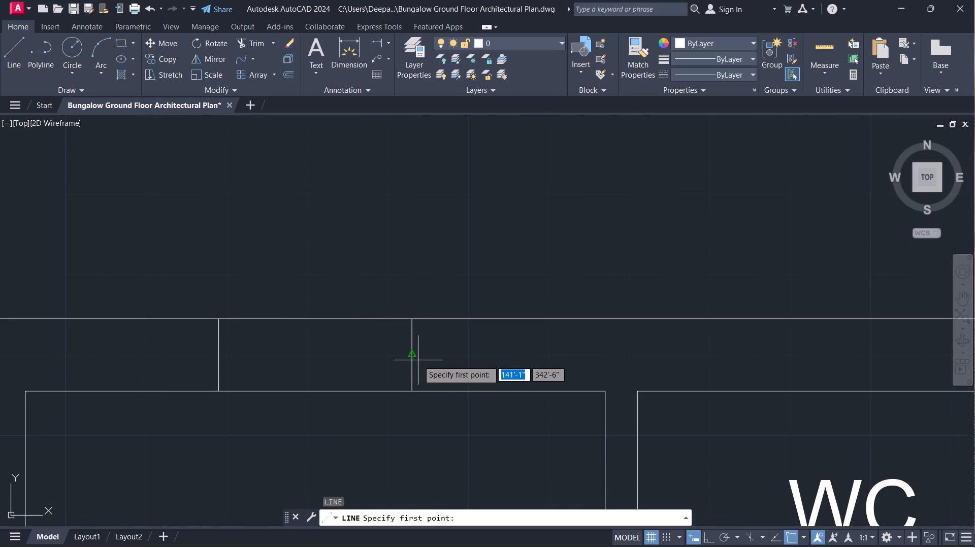
click(411, 359)
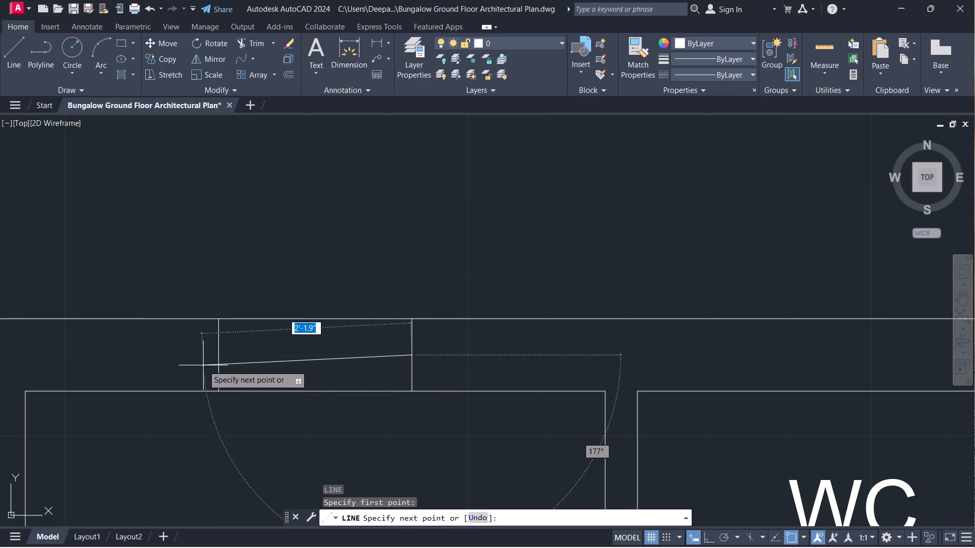
click(220, 359)
right_click(280, 362)
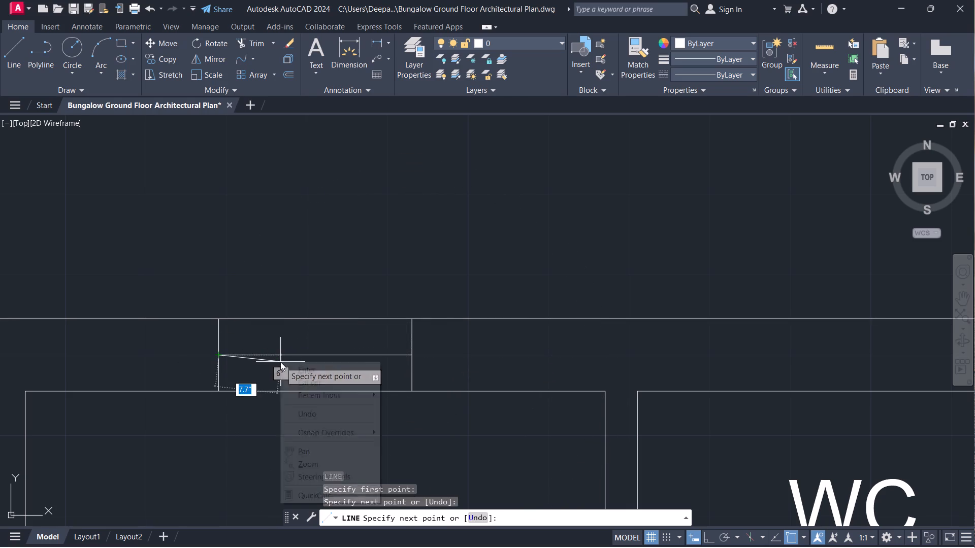
click(338, 384)
Offset the centre line of the 6'-0"x10'-0" bath's north window by 1" to both its north and south sides.
text(O 1)
key(Return)
scroll(332, 355, up, 1)
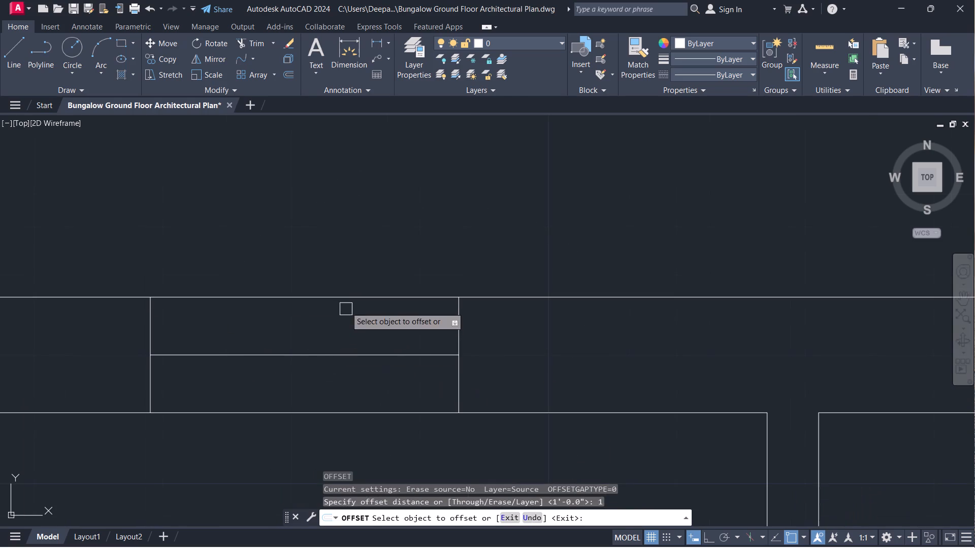
click(293, 351)
click(320, 294)
click(286, 354)
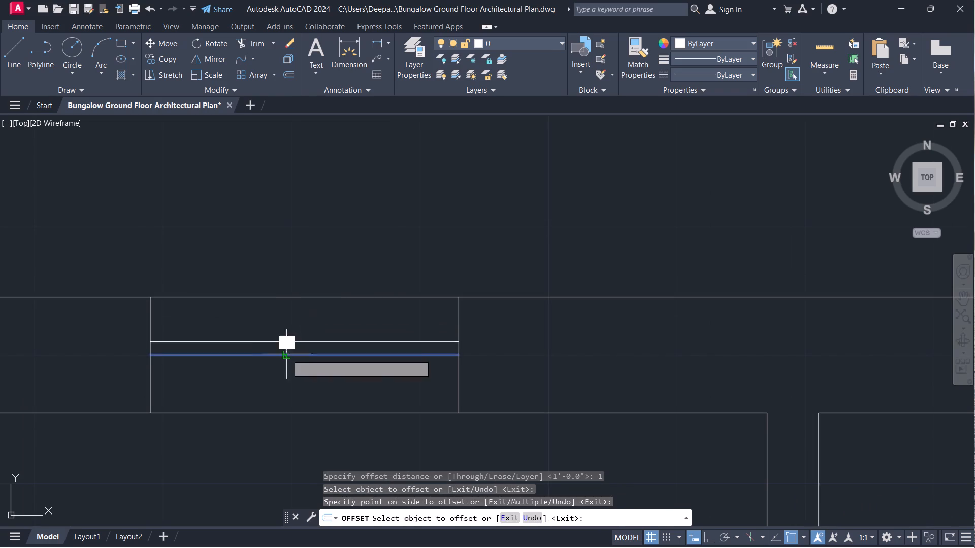
click(258, 385)
right_click(253, 386)
click(283, 404)
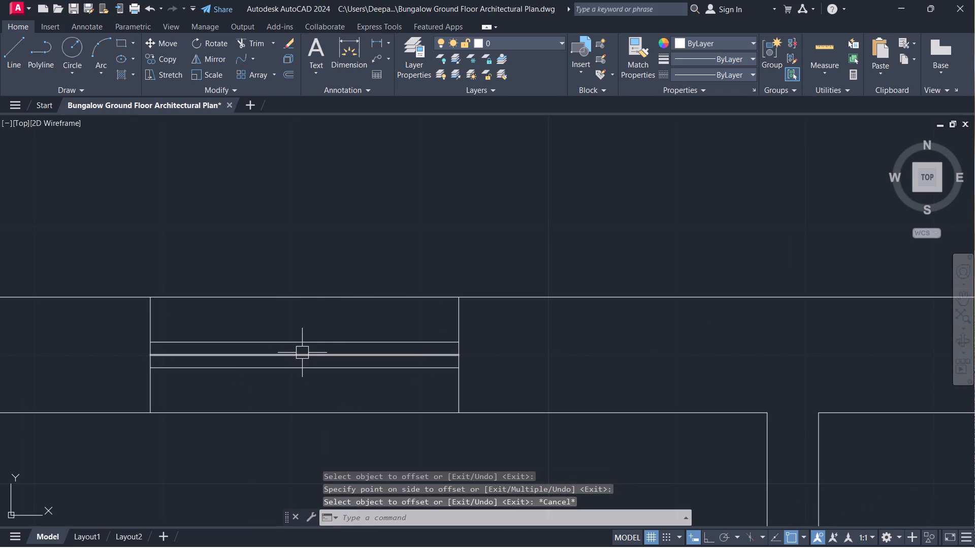
Delete the original centre line between the two 1" offset lines in the 6'-0"x10'-0" bath's window.
click(302, 353)
key(Delete)
Draw a short line across the north outer wall of the WC beside the 6'-0"x10'-0" bath, starting from the midpoint of the wall's inner face.
scroll(308, 438, down, 4)
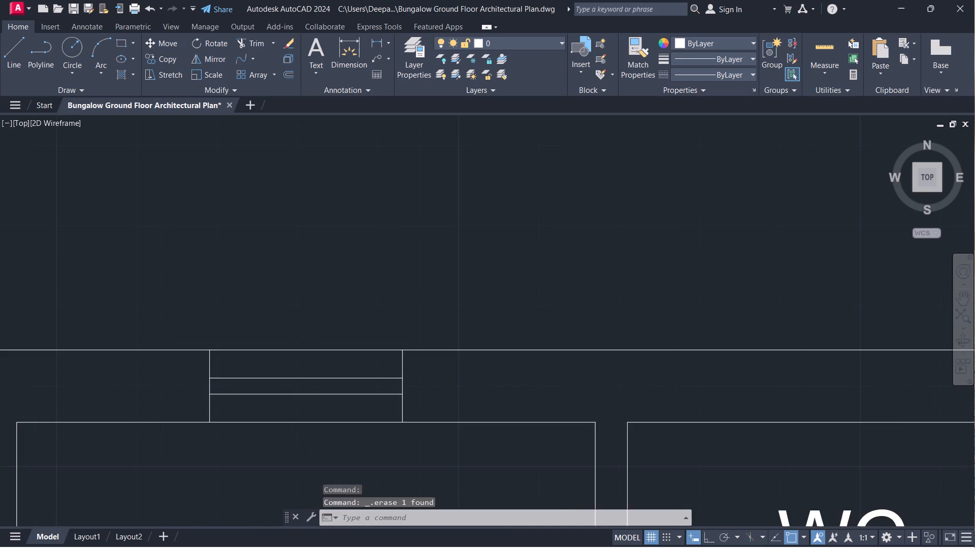
middle_drag(552, 479, 500, 367)
text(L)
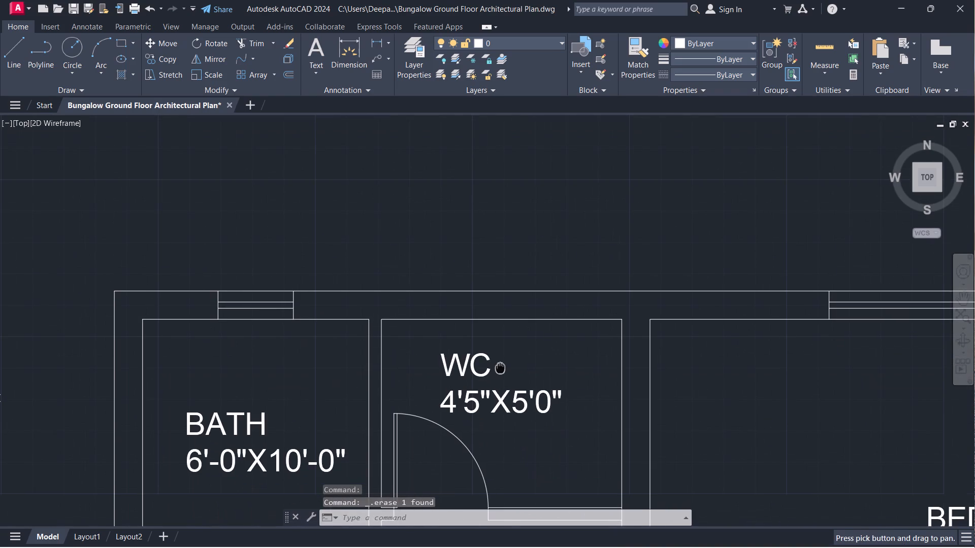
key(space)
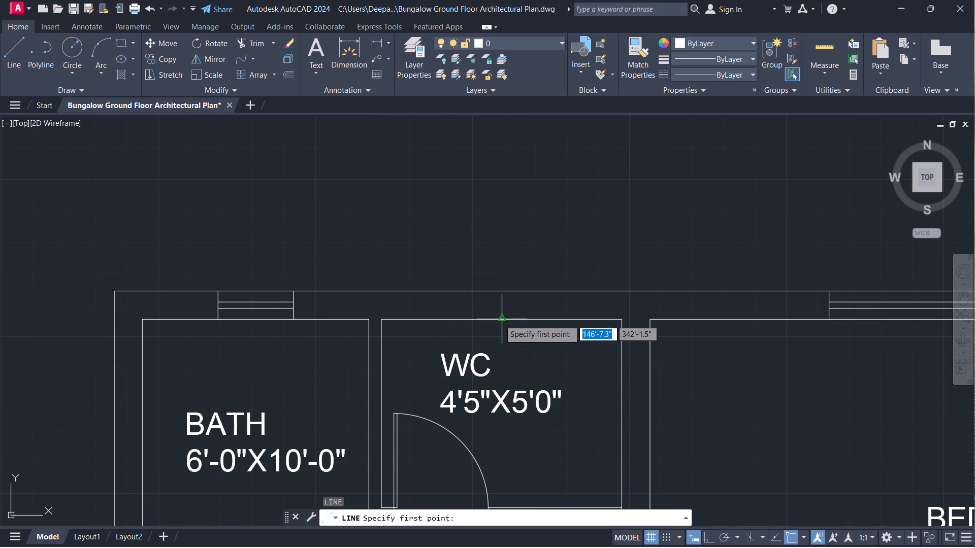
click(504, 322)
click(502, 292)
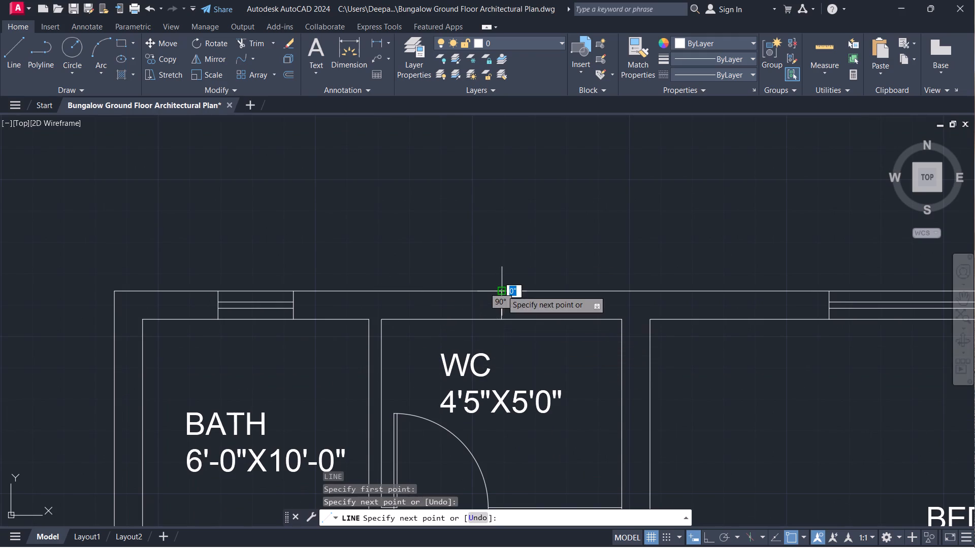
right_click(502, 290)
click(505, 309)
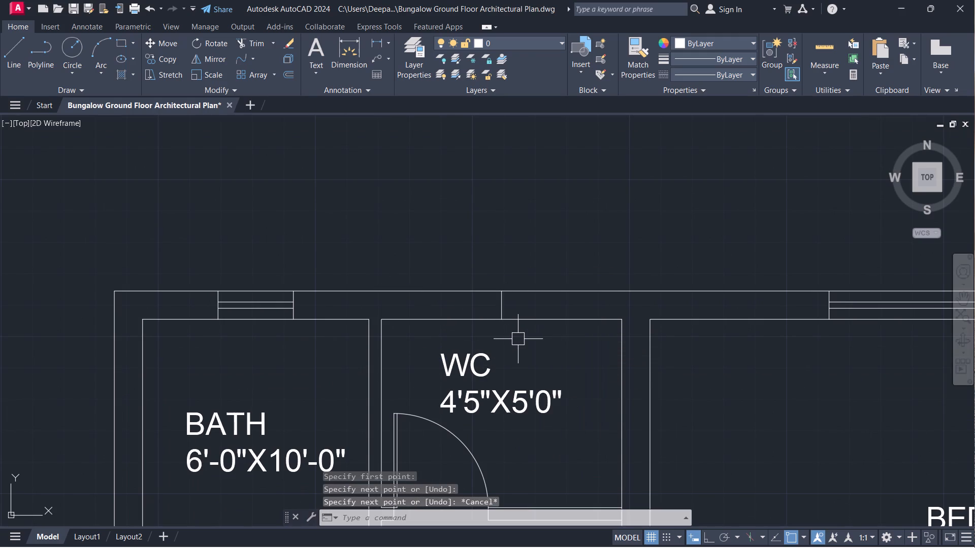
Offset the cross line on this WC's north wall by 1' to both its west and east sides.
key(i)
key(BackSpace)
text(O)
key(space)
text(1')
key(Return)
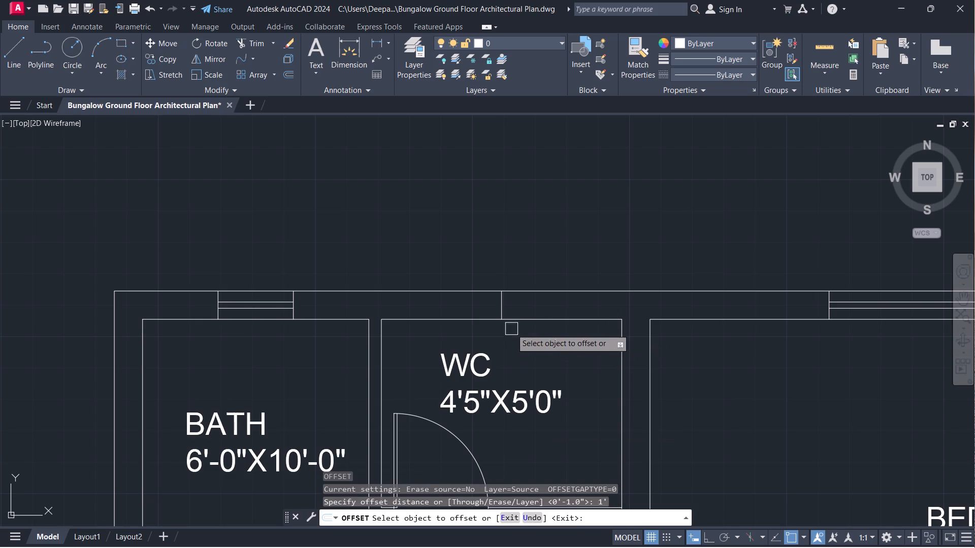
scroll(501, 293, up, 2)
click(500, 322)
click(480, 312)
click(515, 332)
click(499, 322)
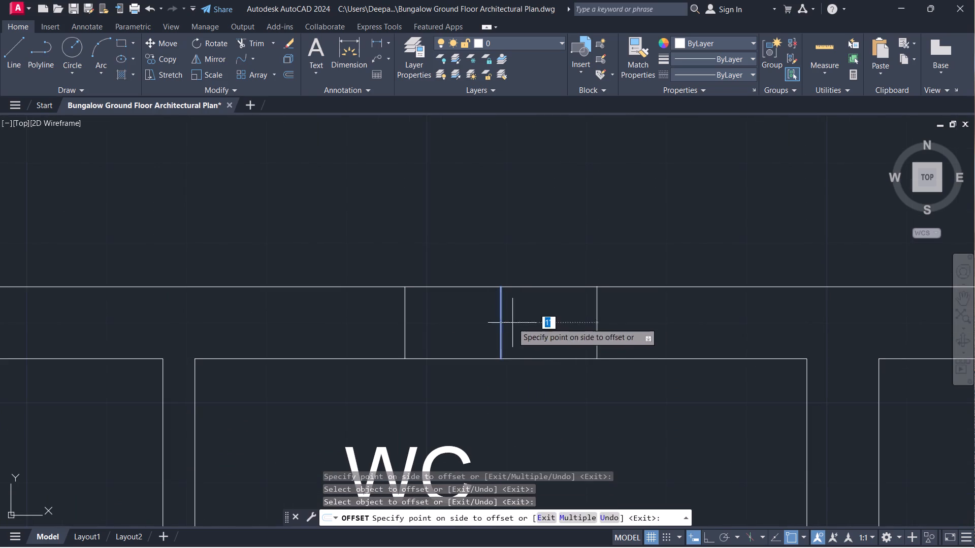
click(522, 323)
right_drag(523, 323, 516, 347)
click(539, 368)
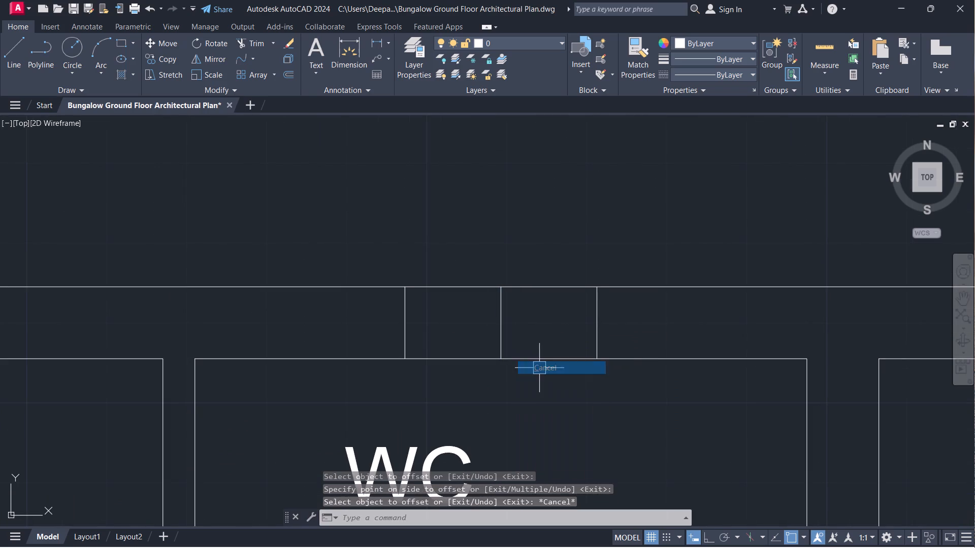
Draw a line between the midpoints of the two 1' offset lines on this WC's north wall.
text(L)
key(space)
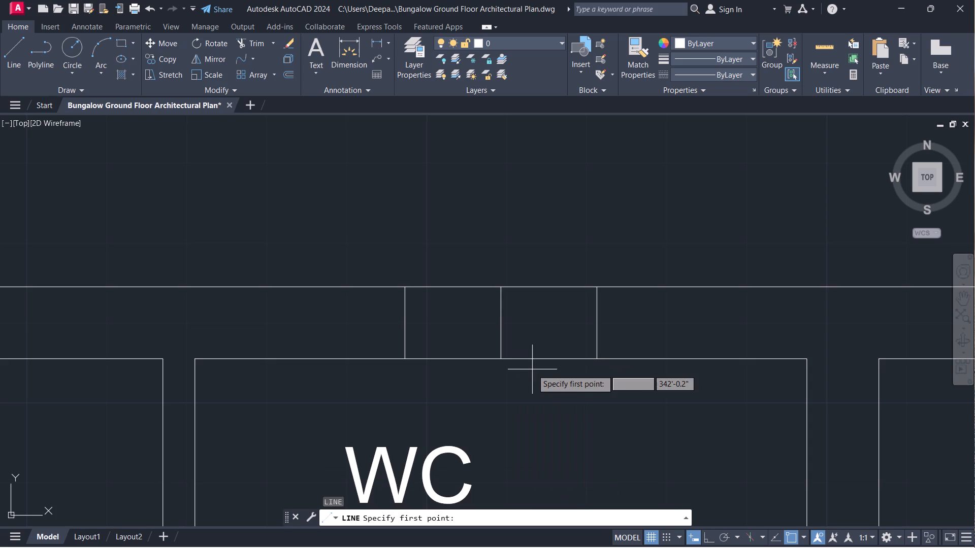
click(598, 319)
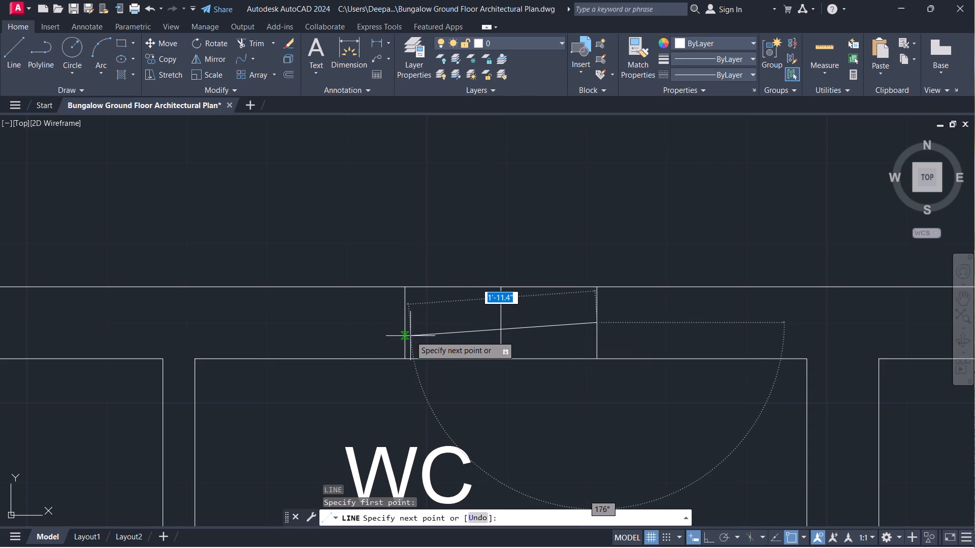
click(407, 327)
right_click(405, 326)
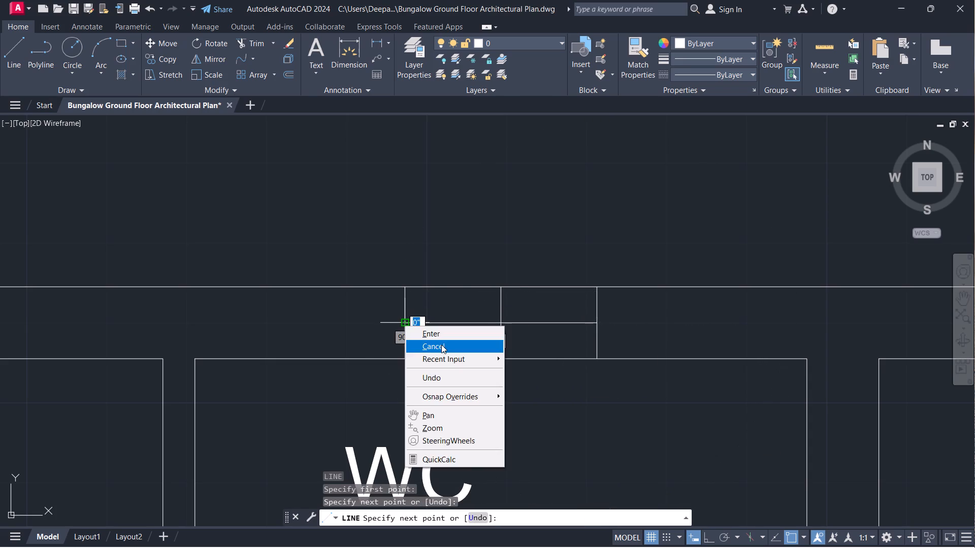
click(442, 345)
Offset the centre line of this WC's north window by 1" to both its north and south sides.
text(O 1)
key(Return)
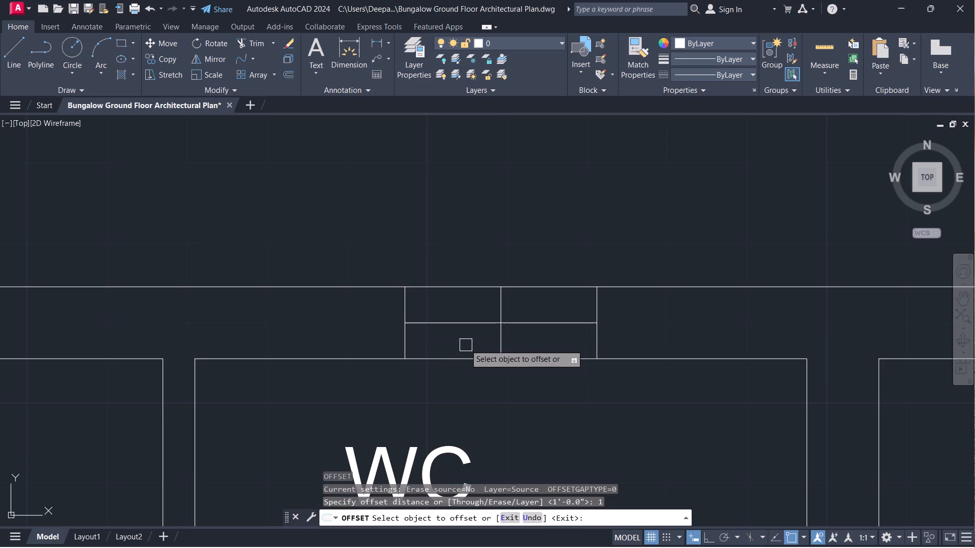
click(467, 317)
click(470, 301)
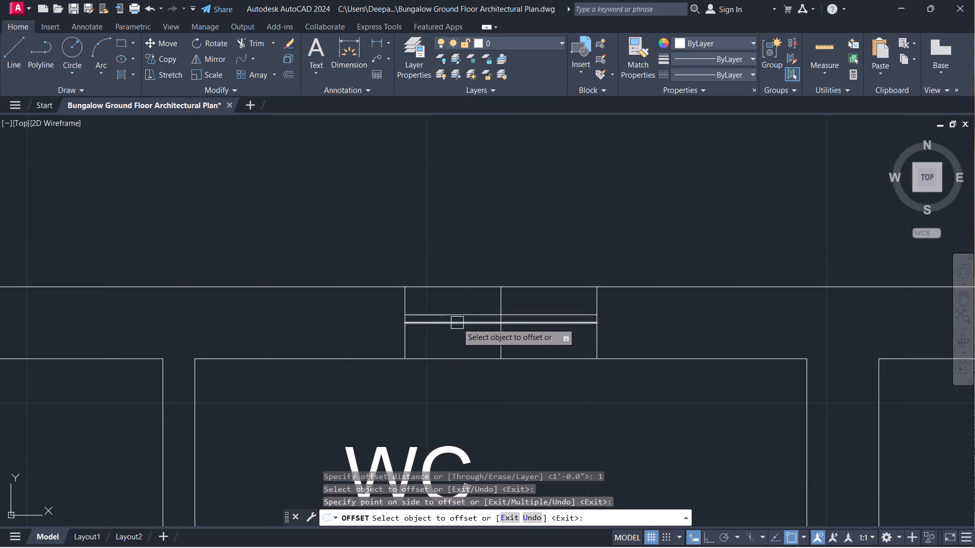
click(457, 323)
click(457, 327)
right_click(457, 333)
click(468, 359)
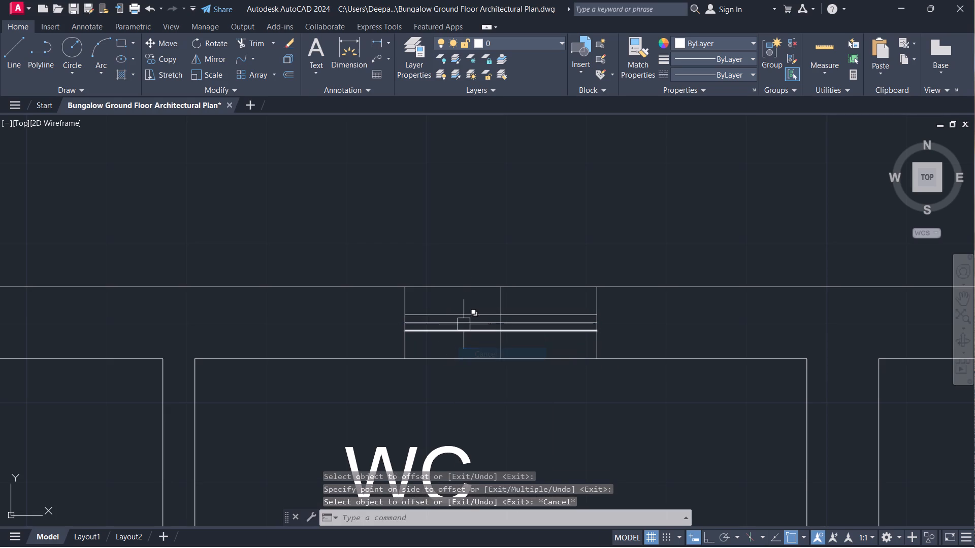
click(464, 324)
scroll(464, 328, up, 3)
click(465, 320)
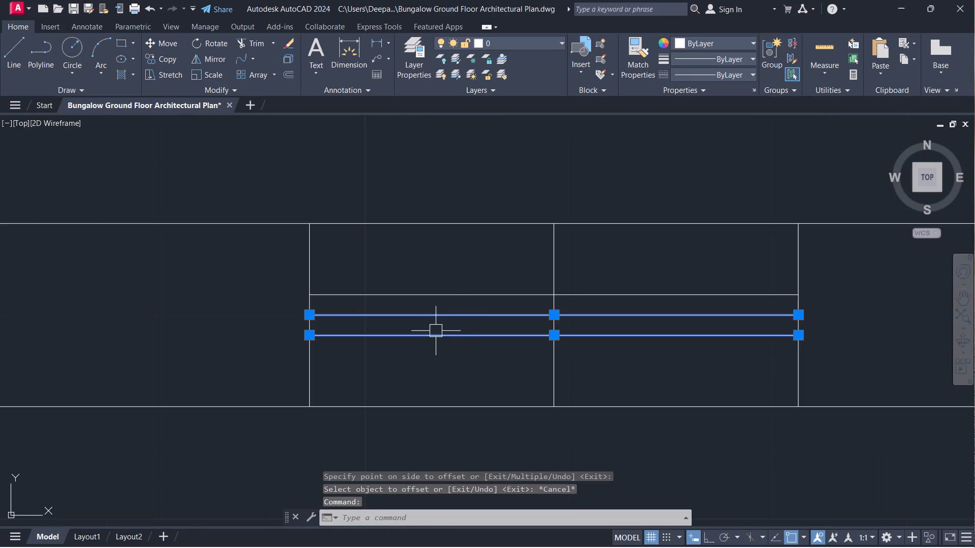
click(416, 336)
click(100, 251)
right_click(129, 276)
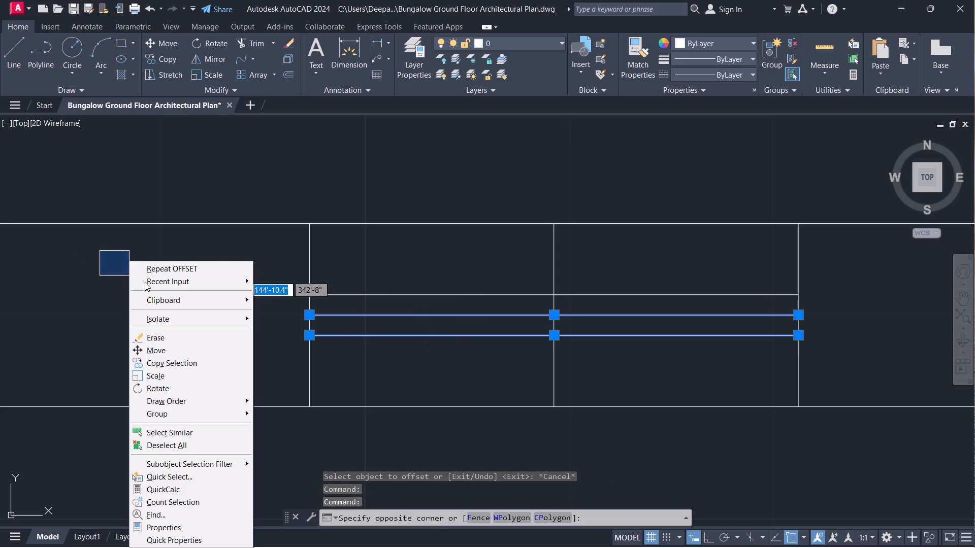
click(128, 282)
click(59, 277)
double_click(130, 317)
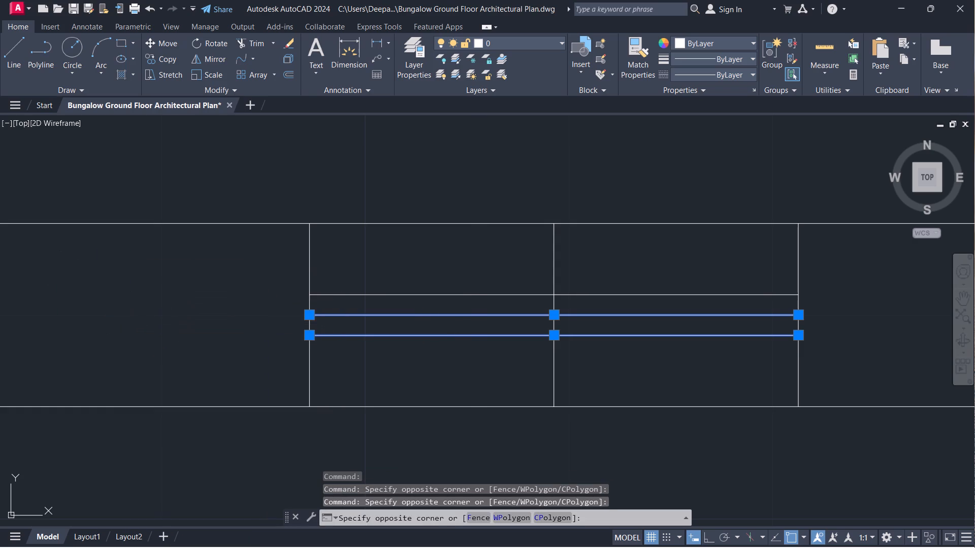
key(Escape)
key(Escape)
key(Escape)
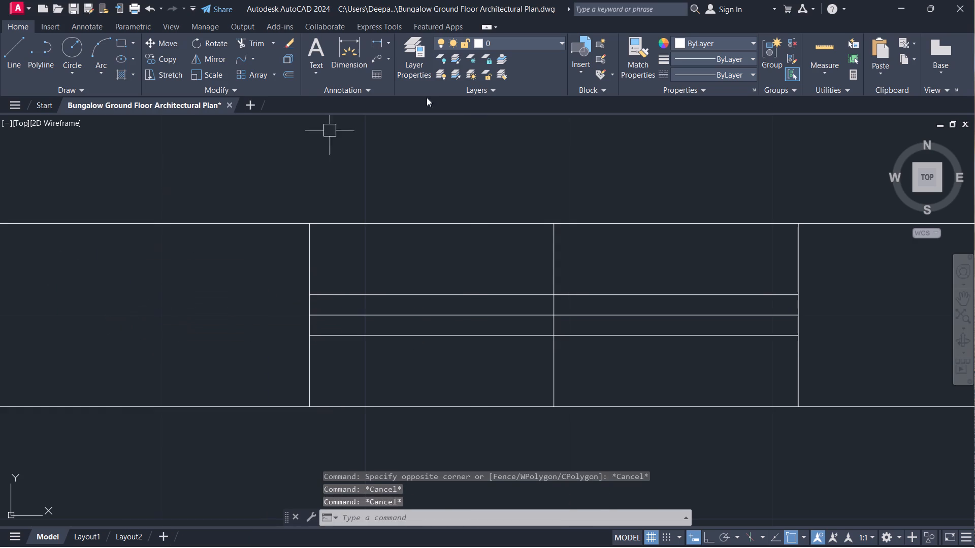
Delete the original centre line and the middle cross line from this WC's north window.
scroll(457, 279, up, 2)
drag(684, 360, 649, 346)
click(522, 302)
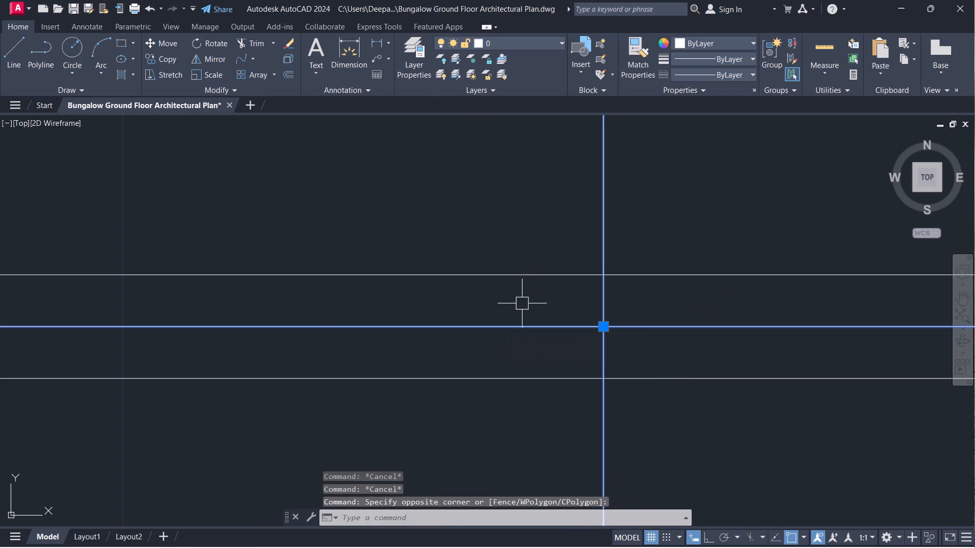
key(BackSpace)
key(Delete)
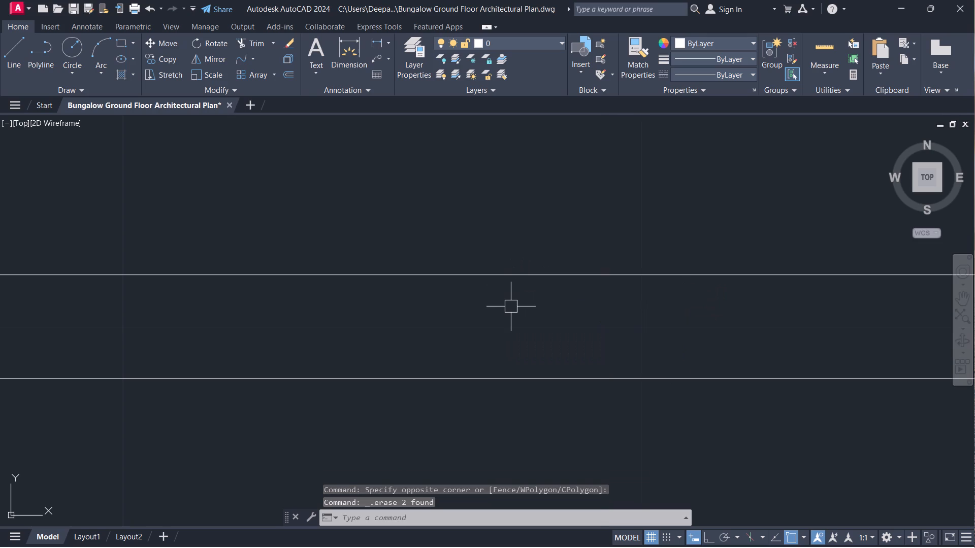
Save the drawing.
key(ctrl+s)
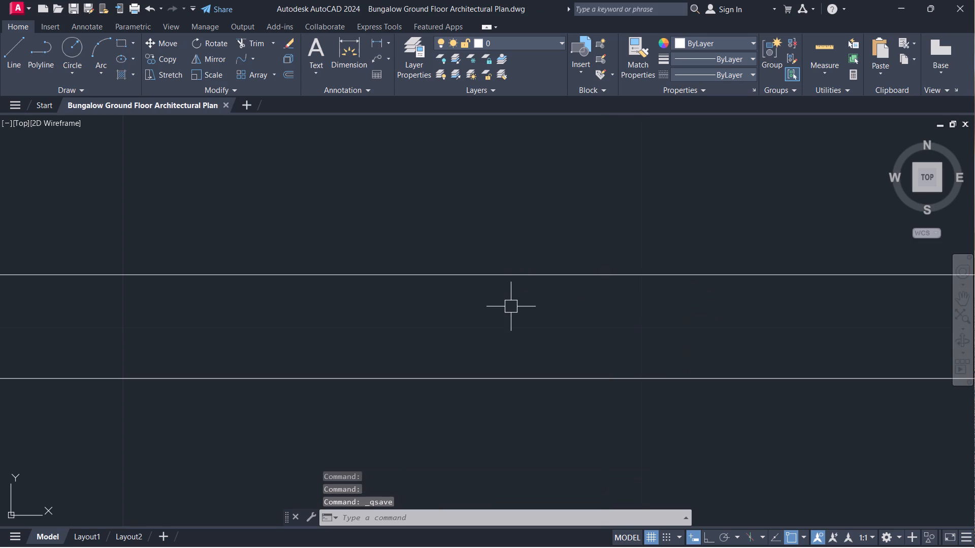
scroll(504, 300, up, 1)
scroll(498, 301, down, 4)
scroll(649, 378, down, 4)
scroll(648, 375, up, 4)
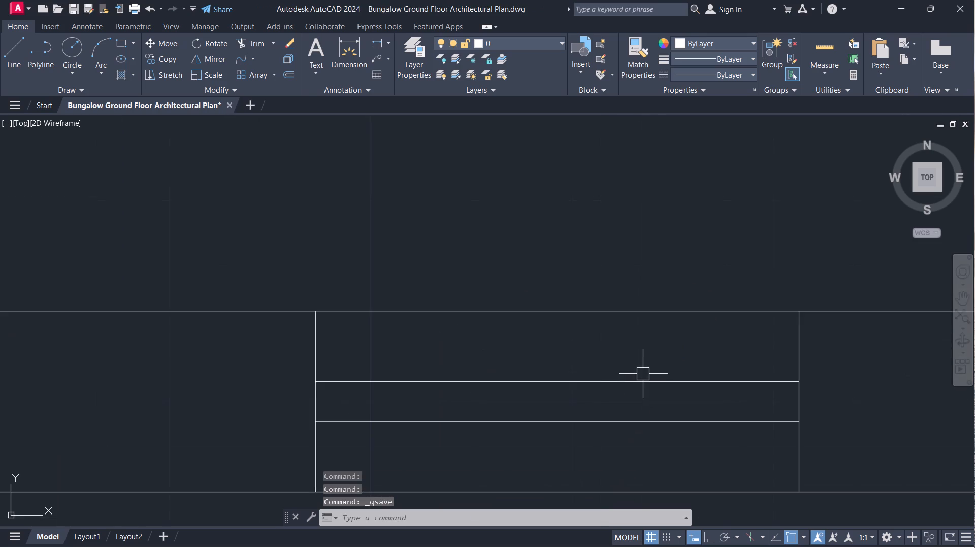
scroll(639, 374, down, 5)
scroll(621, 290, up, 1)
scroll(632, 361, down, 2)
Add a multiline text label reading SUNKEN PATIO with 23' WIDE on the second line, between the curved wall and the diagonal entrance wall.
middle_drag(637, 401, 627, 384)
middle_drag(537, 227, 495, 168)
scroll(579, 408, down, 2)
middle_drag(571, 423, 487, 247)
middle_drag(507, 394, 501, 312)
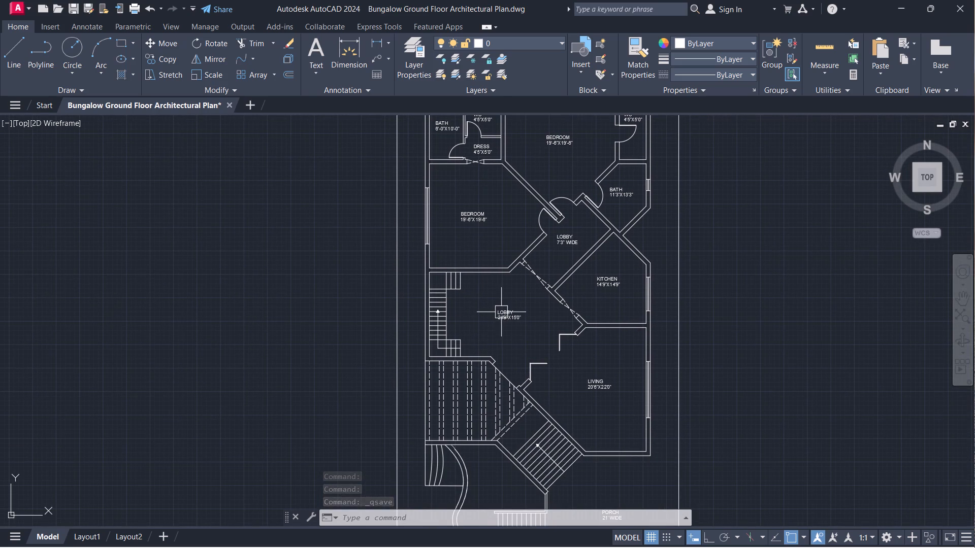
scroll(542, 335, down, 2)
scroll(587, 449, up, 5)
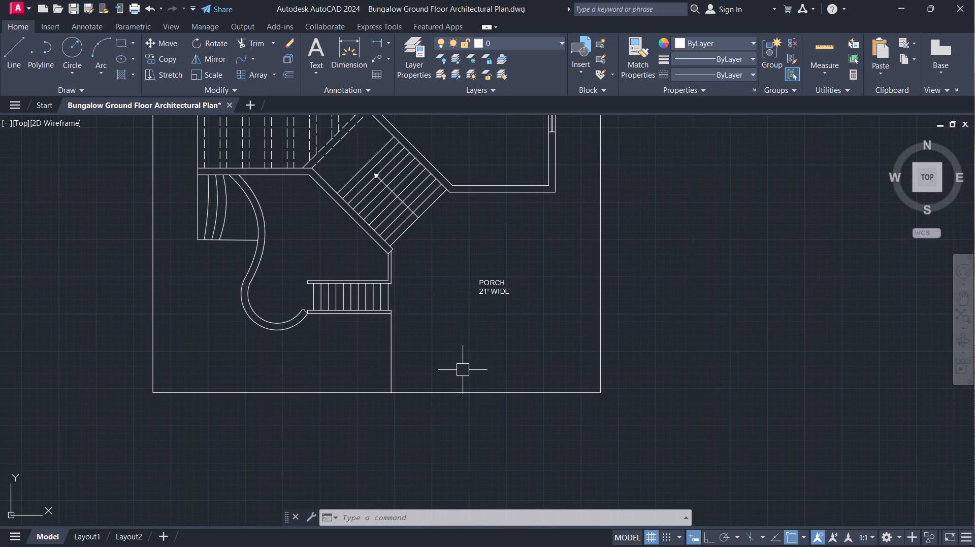
scroll(316, 243, up, 2)
middle_drag(318, 243, 411, 301)
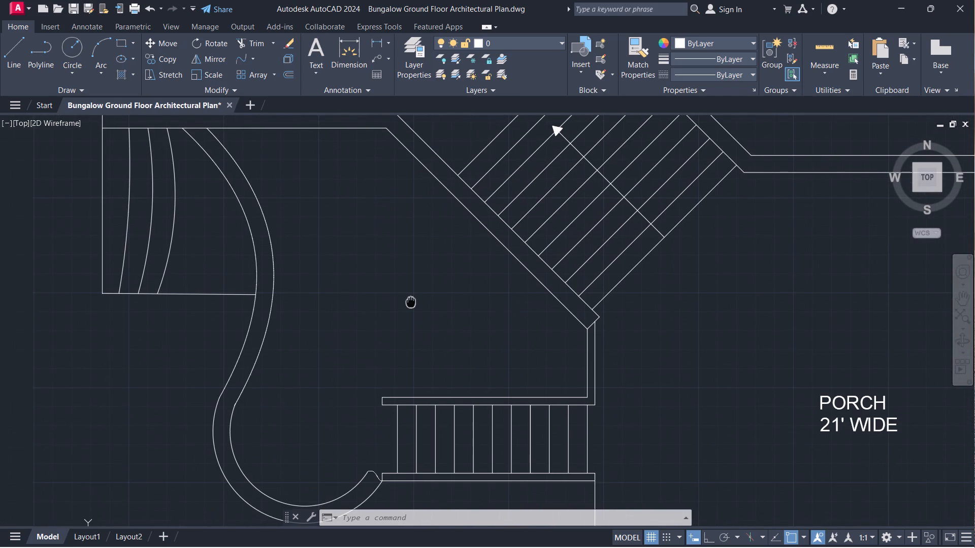
text(T)
key(space)
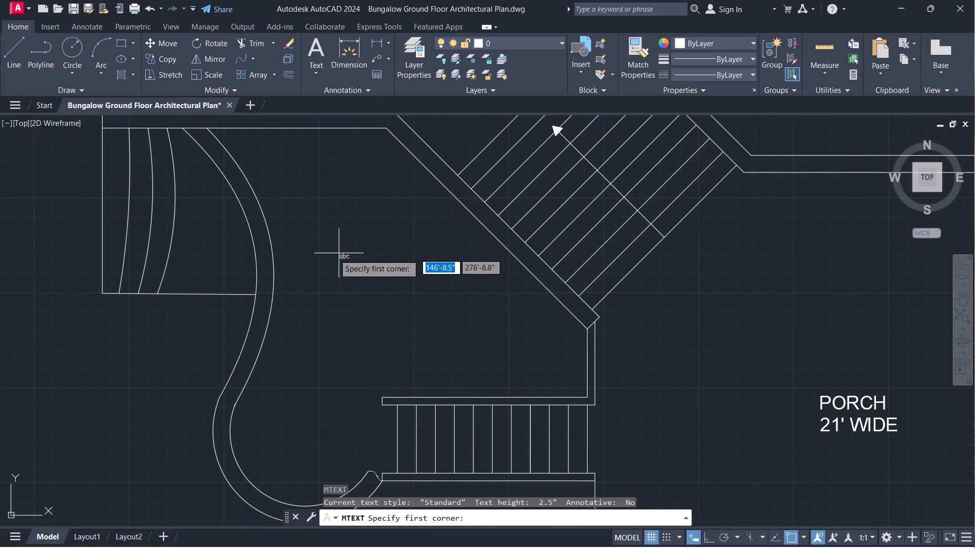
drag(311, 237, 321, 244)
click(524, 295)
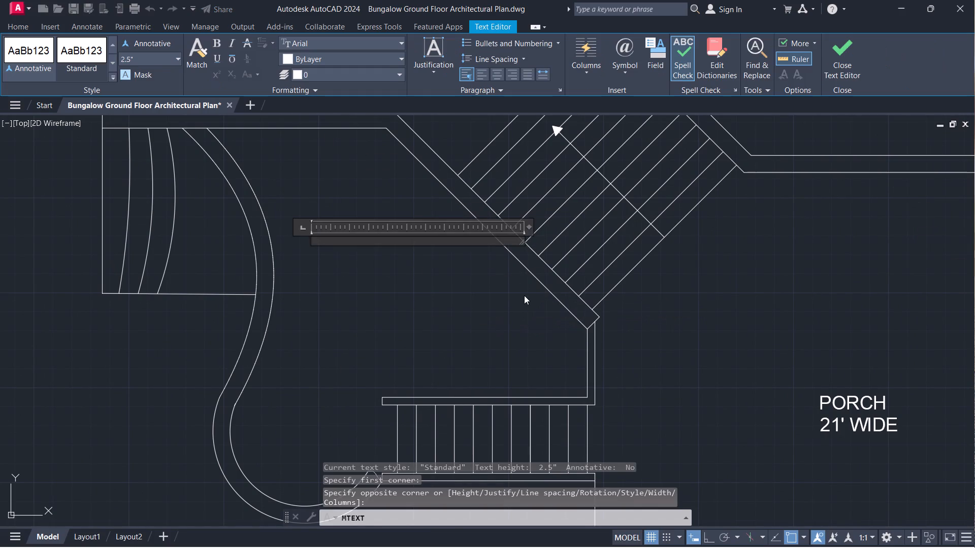
key(s)
key(u)
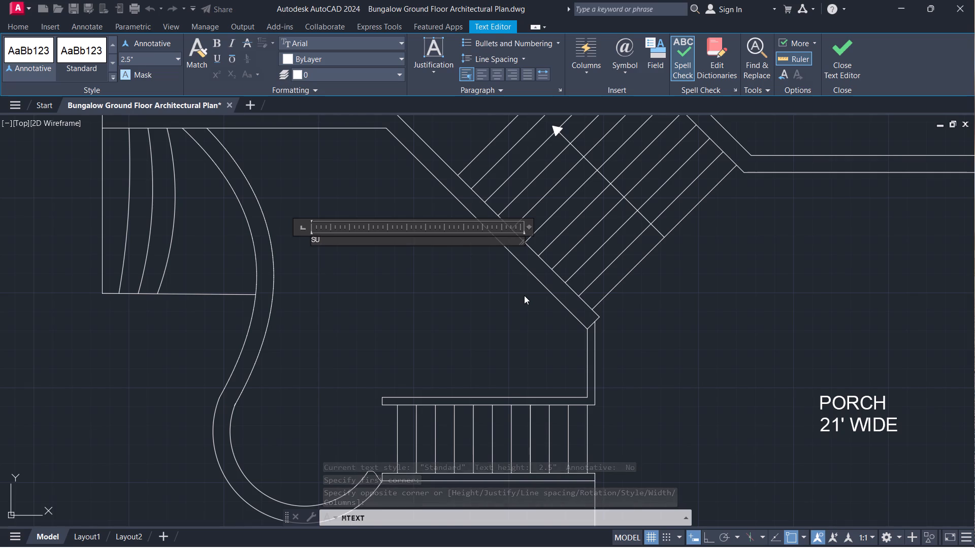
text(NK)
text(EN)
key(space)
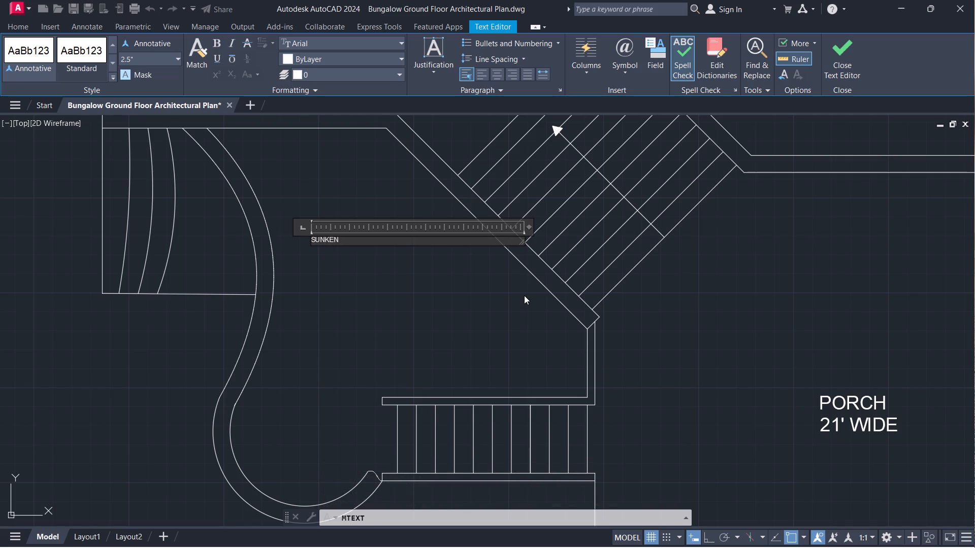
key(p)
text(ATIN)
key(BackSpace)
key(o)
key(Return)
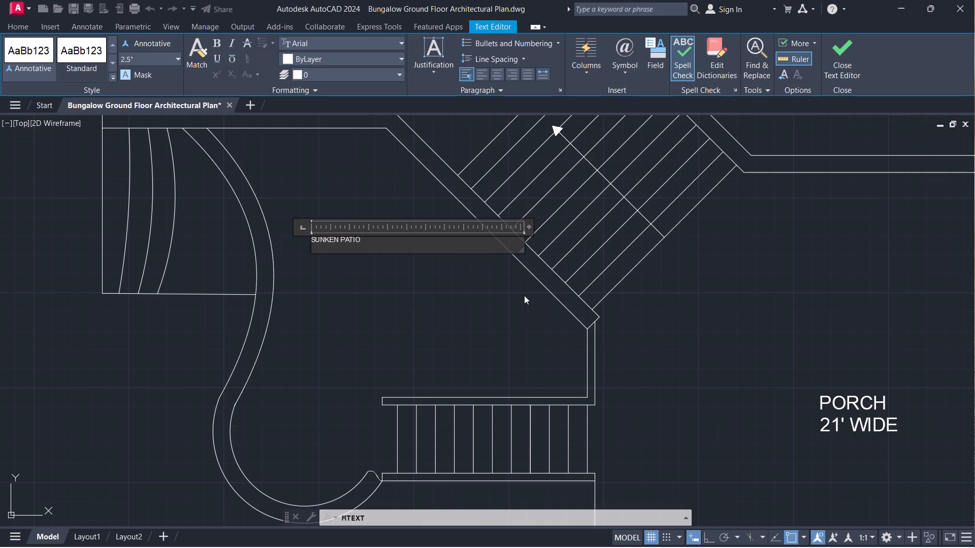
text(23')
key(space)
text(WIDW)
key(BackSpace)
key(e)
Set the whole sunken patio label's text height to 7" and finish editing the text.
key(ctrl+a)
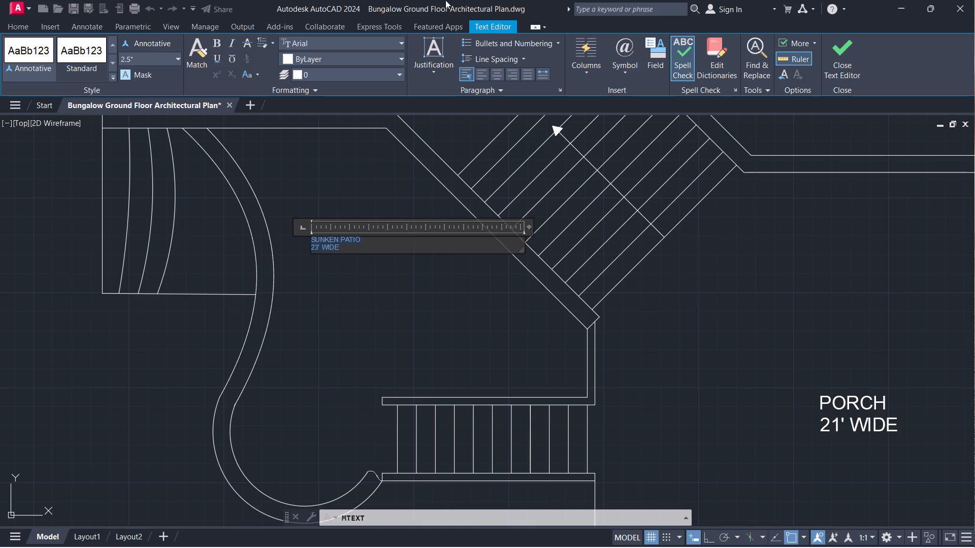
click(134, 53)
text(78)
key(Return)
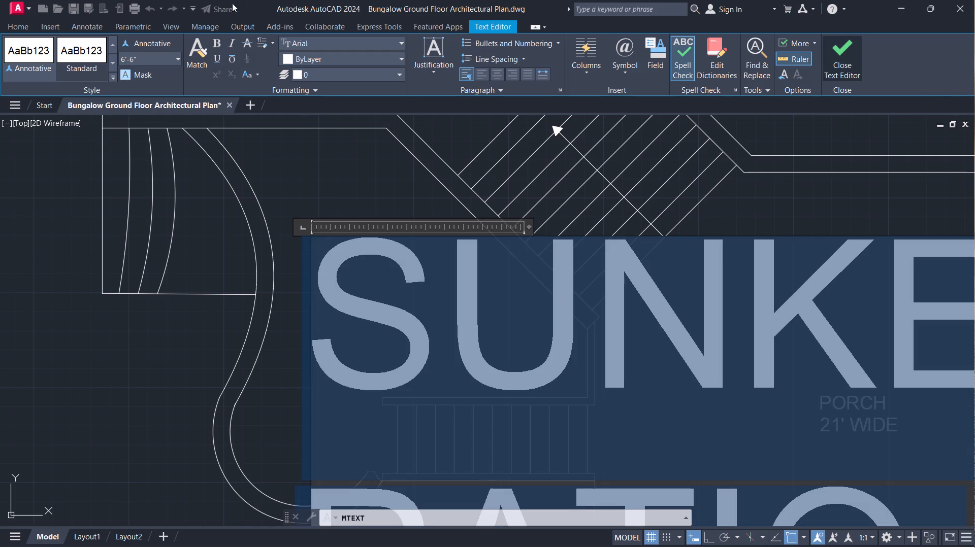
click(131, 54)
key(7)
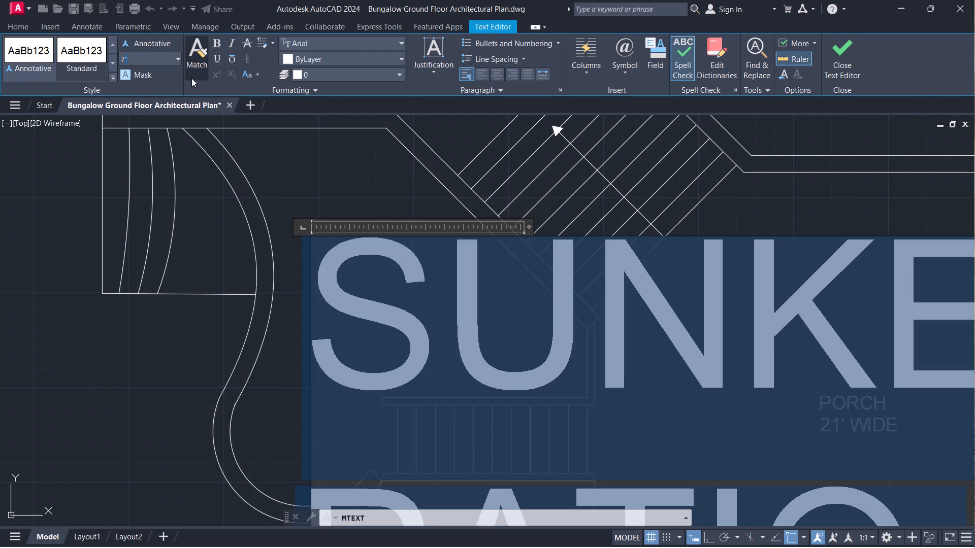
key(Return)
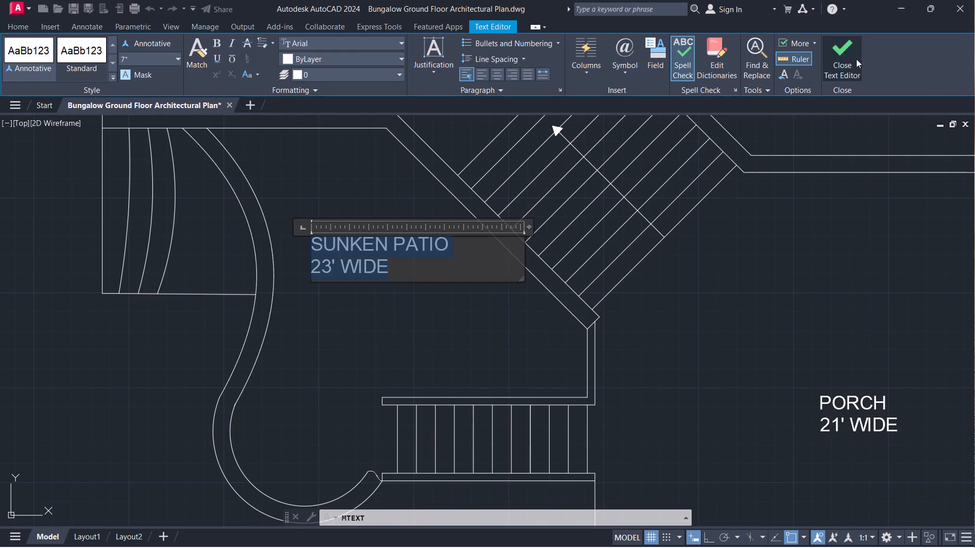
click(856, 59)
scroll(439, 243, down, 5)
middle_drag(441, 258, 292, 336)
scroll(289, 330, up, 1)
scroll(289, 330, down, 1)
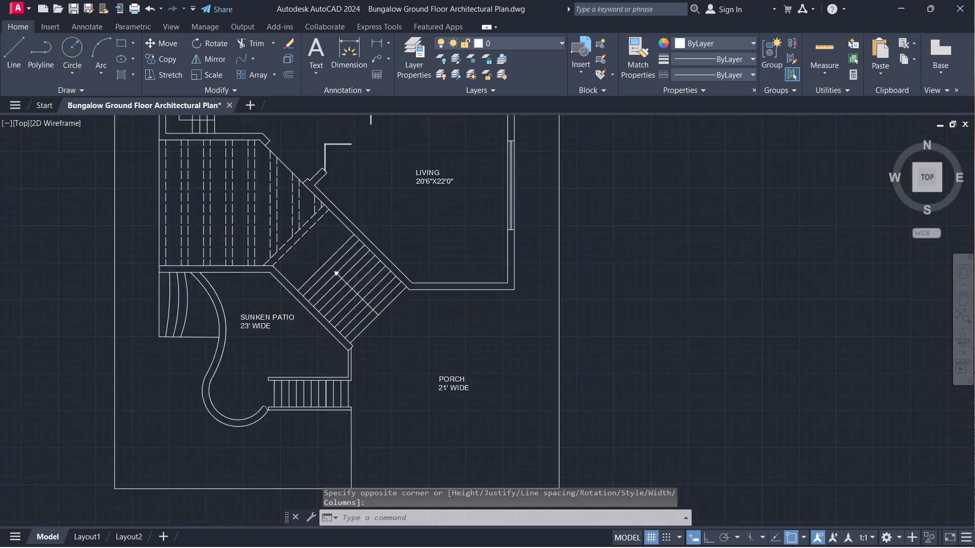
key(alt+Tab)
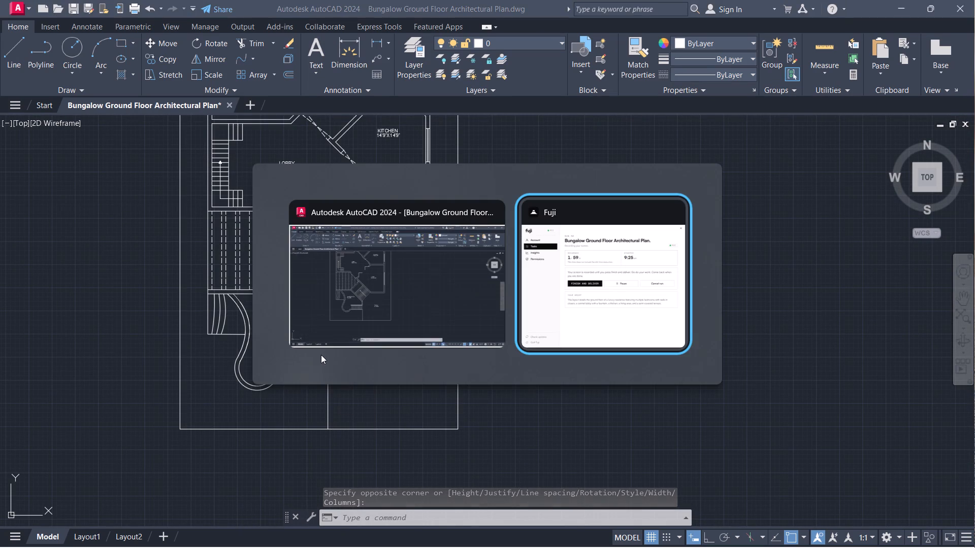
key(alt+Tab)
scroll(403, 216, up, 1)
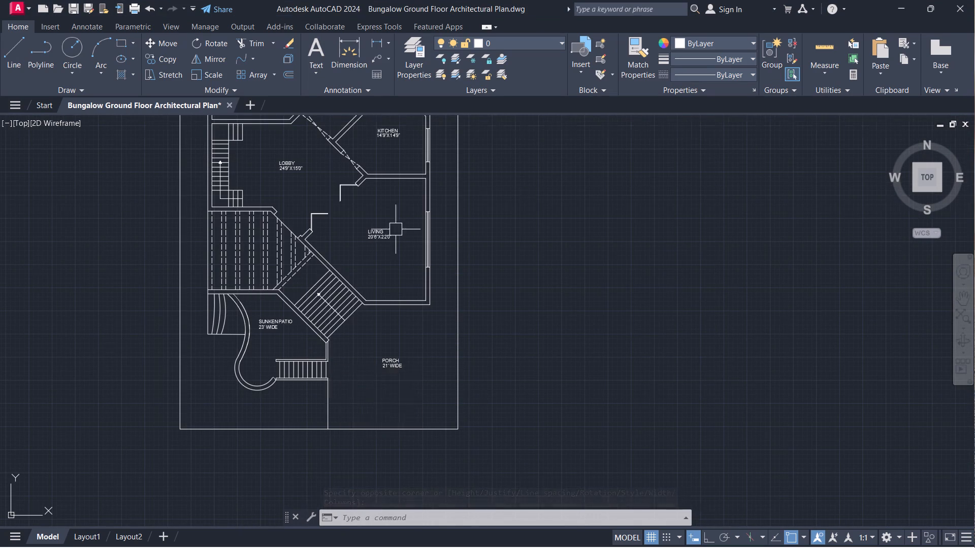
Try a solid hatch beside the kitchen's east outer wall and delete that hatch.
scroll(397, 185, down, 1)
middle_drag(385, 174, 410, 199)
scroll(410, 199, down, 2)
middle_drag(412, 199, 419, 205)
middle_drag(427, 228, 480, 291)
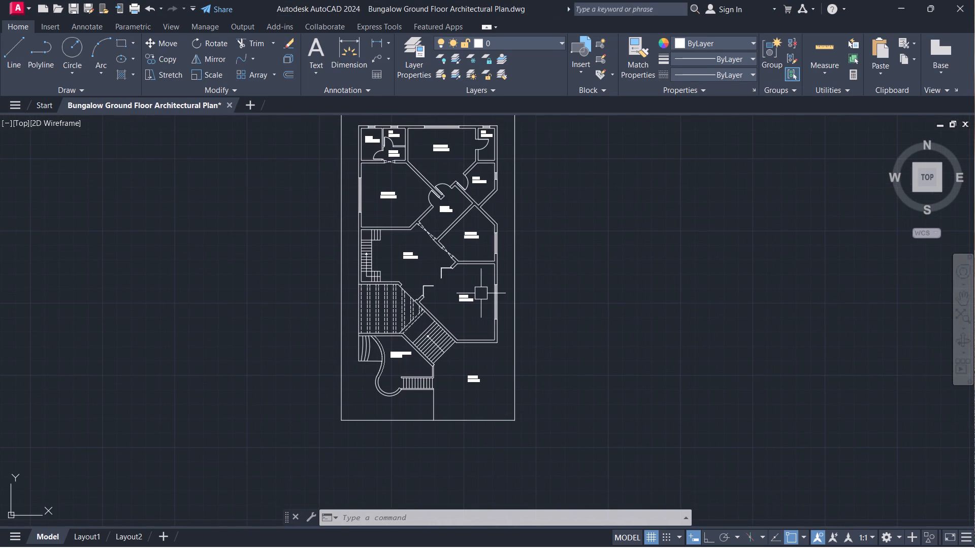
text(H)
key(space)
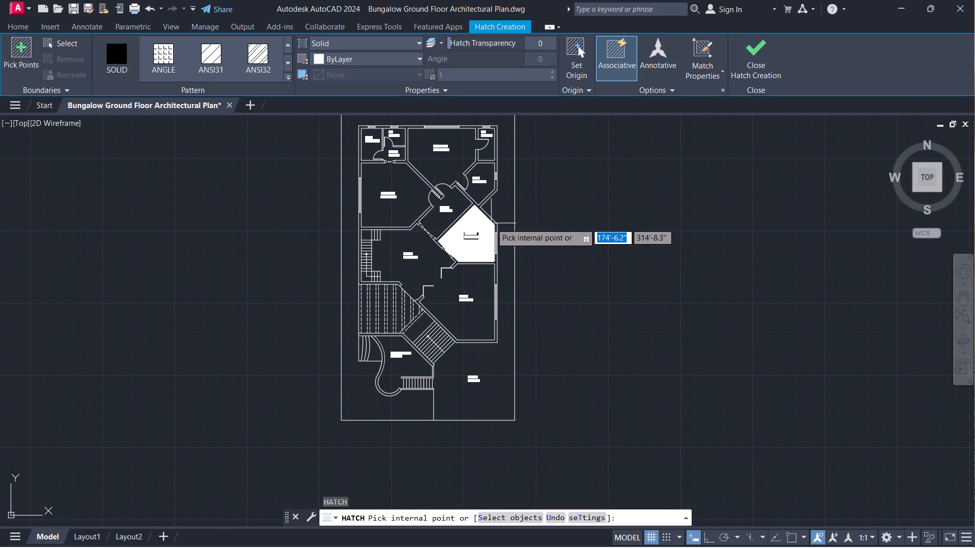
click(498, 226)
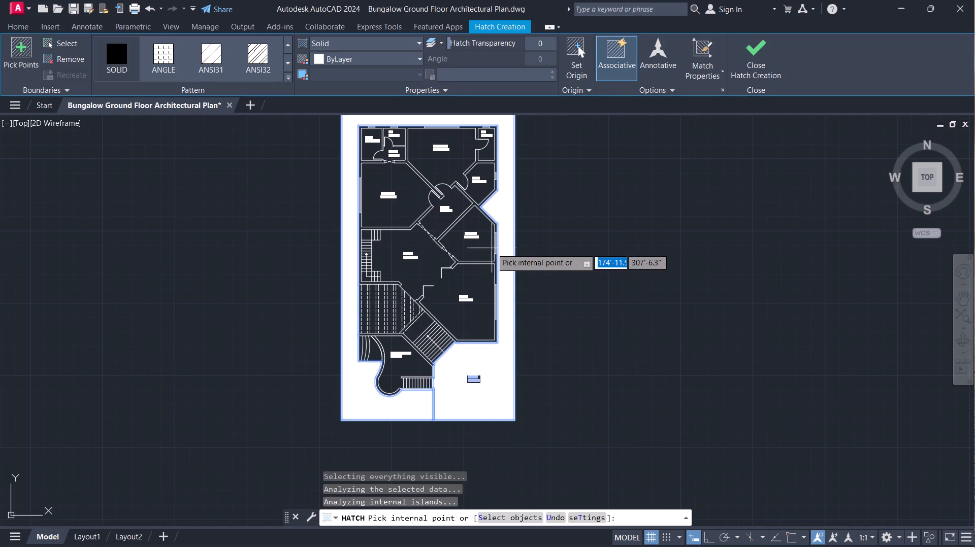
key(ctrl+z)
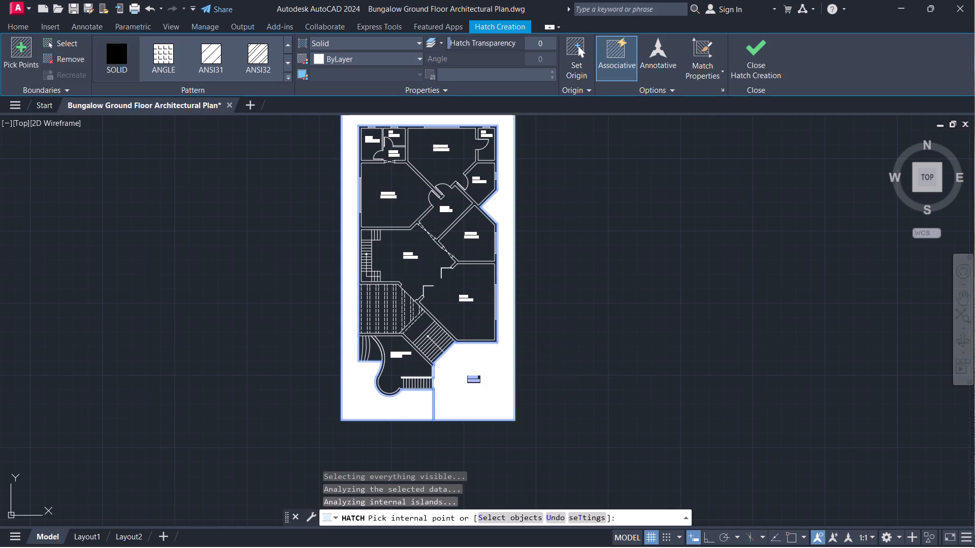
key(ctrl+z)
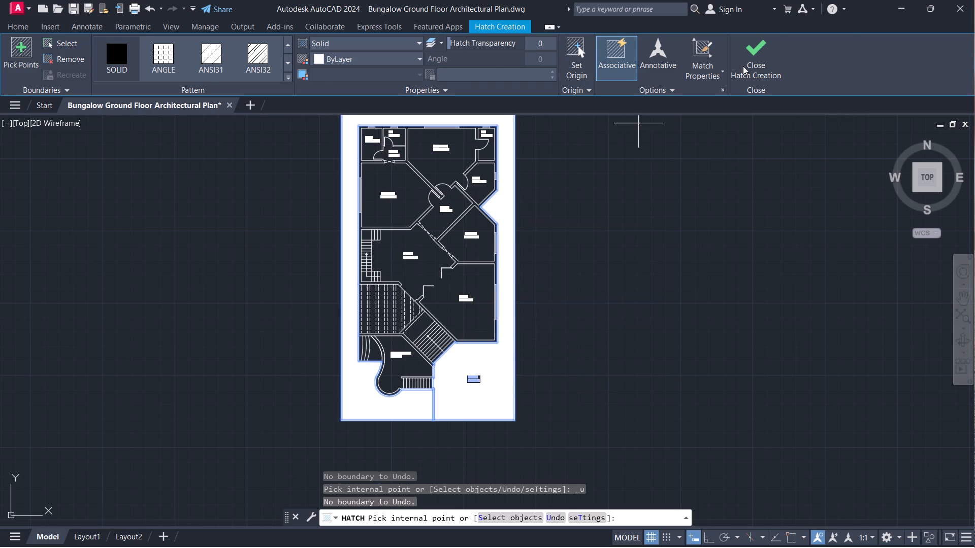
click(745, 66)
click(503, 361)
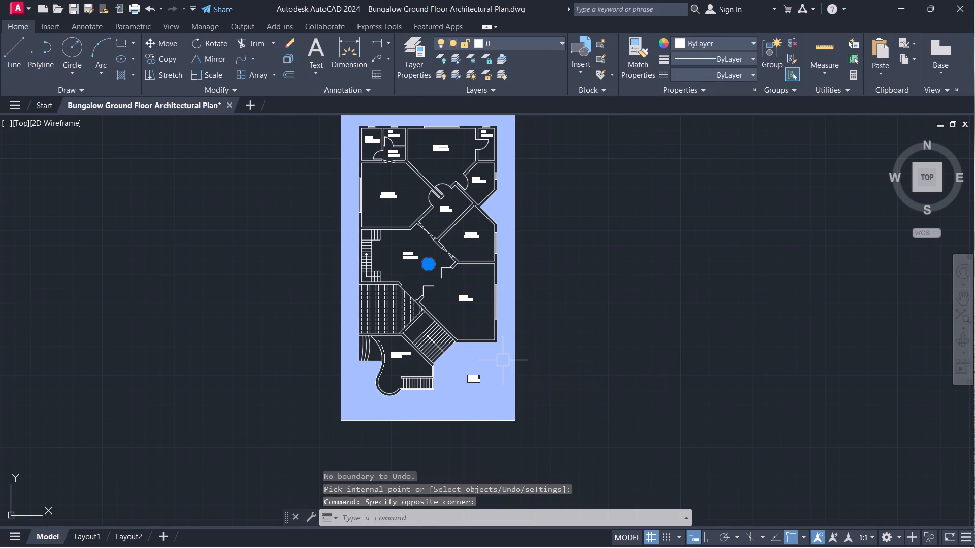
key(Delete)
Start a solid hatch filling the living room's south and diagonal walls and the wall between living room and kitchen.
text(H)
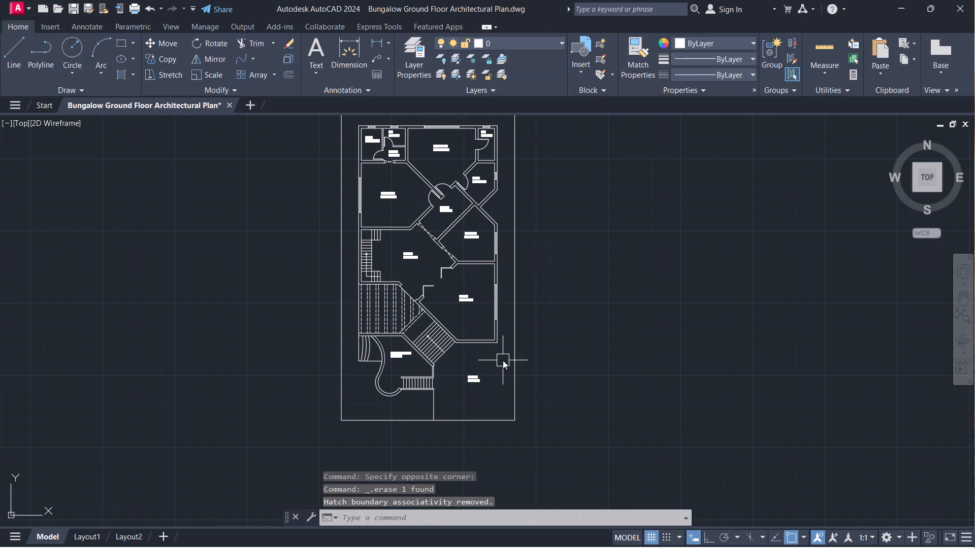
key(space)
scroll(489, 346, up, 2)
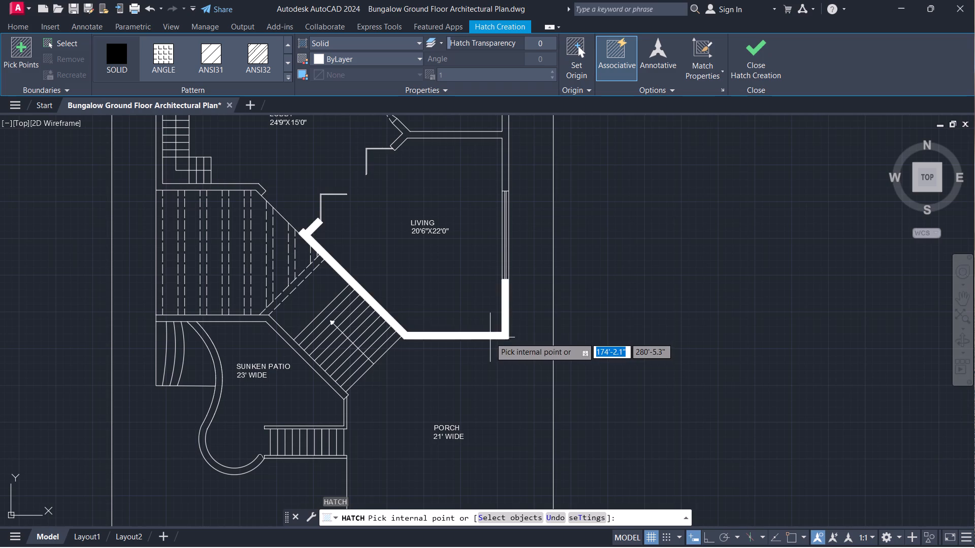
click(490, 337)
click(507, 134)
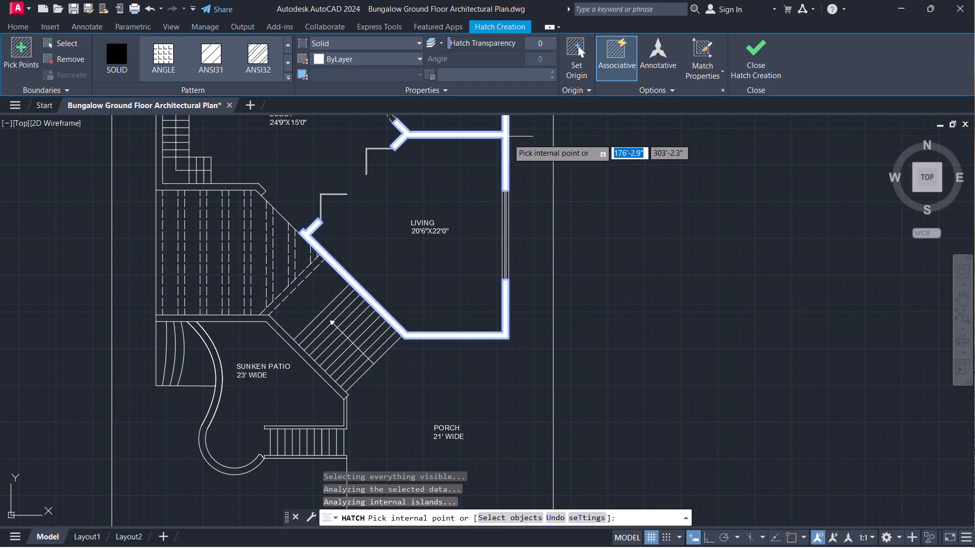
Extend the solid hatch to the kitchen walls, the diagonal lobby and bedroom walls, and the stair lobby's west and south walls.
scroll(464, 180, down, 4)
middle_drag(460, 186, 446, 264)
scroll(447, 209, up, 3)
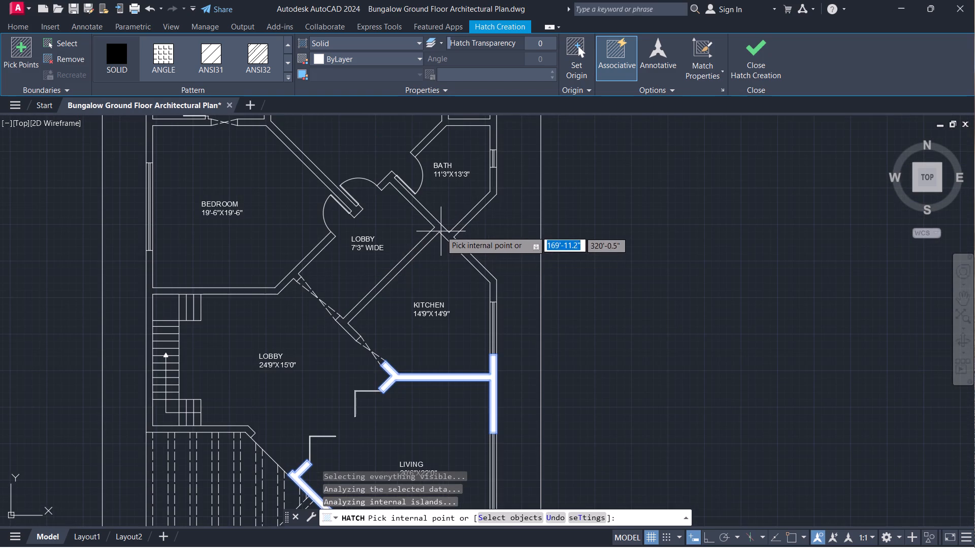
click(441, 231)
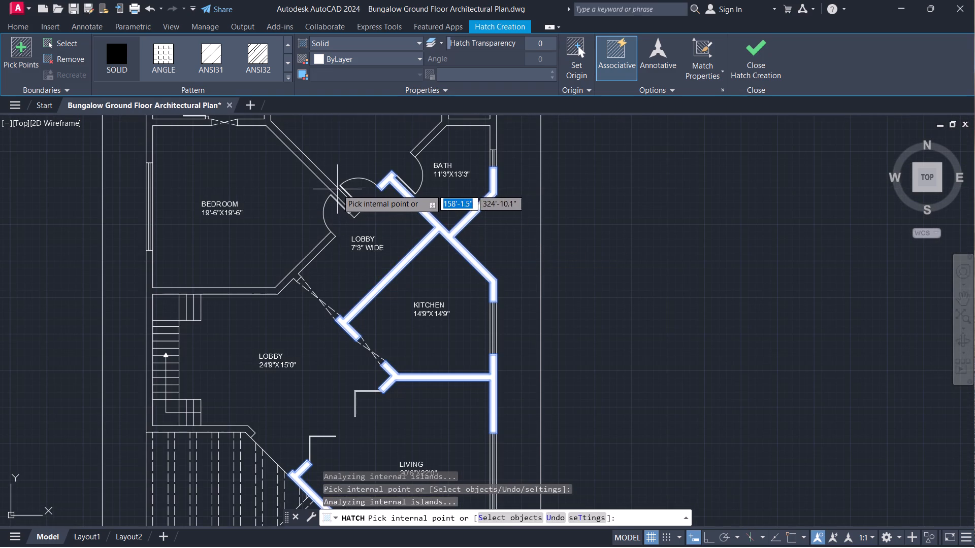
click(334, 190)
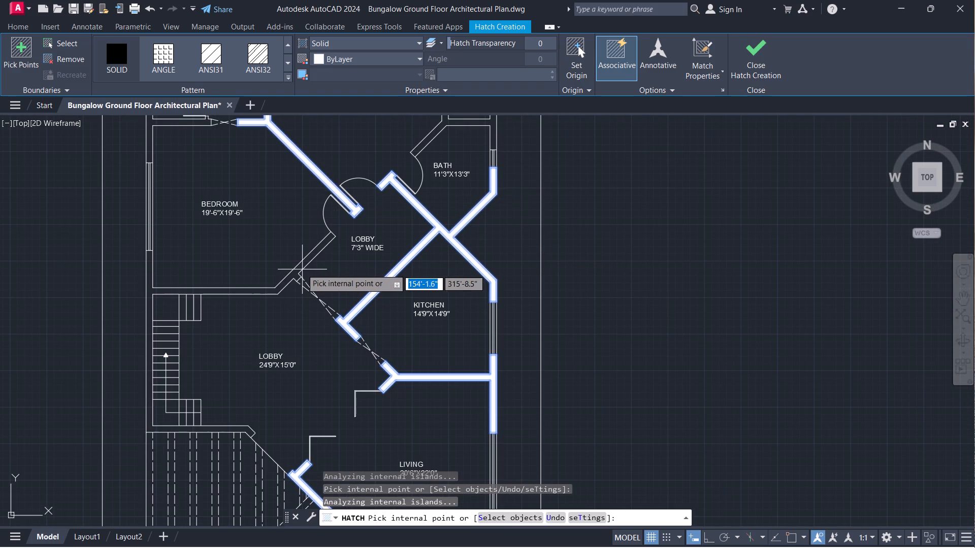
click(301, 269)
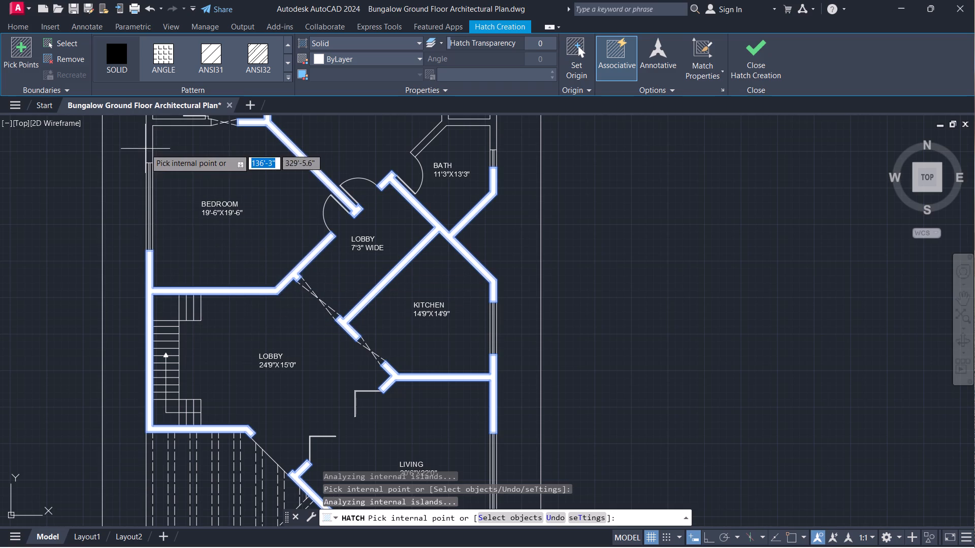
Add the west bedroom's upper wall, the plan's north walls, and the walls around the northern WCs and baths to the solid hatch.
click(148, 145)
middle_drag(271, 239, 261, 418)
scroll(261, 418, down, 1)
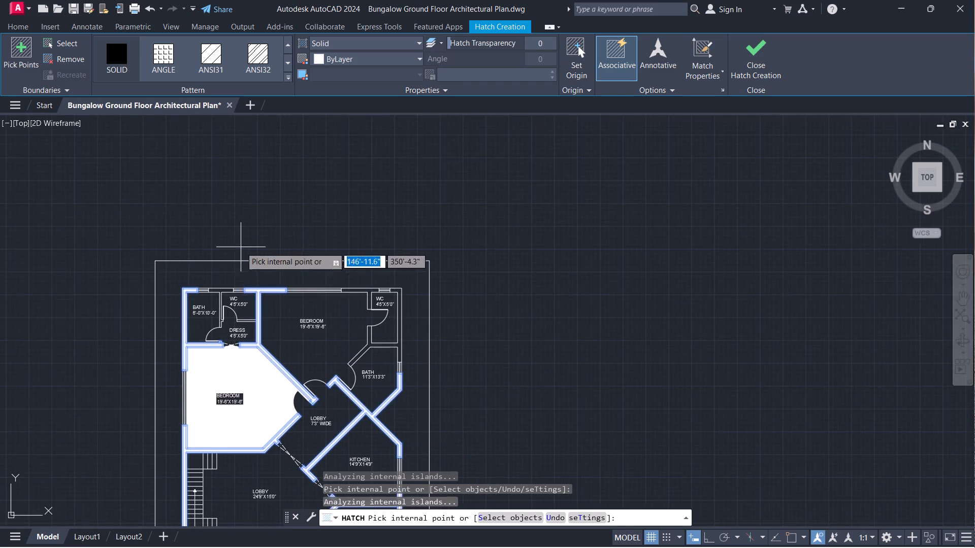
scroll(226, 281, up, 3)
click(211, 309)
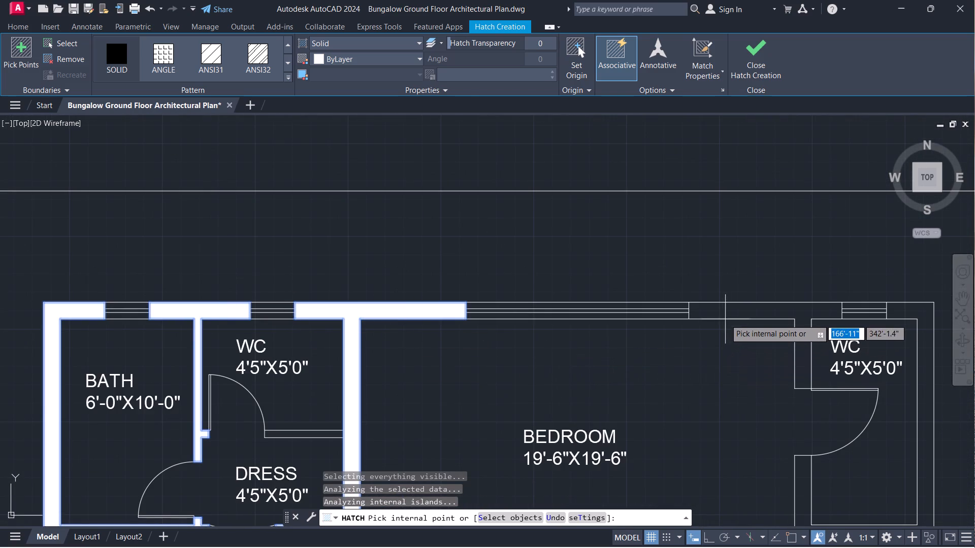
click(731, 311)
scroll(723, 365, down, 2)
middle_drag(723, 368, 505, 294)
scroll(597, 389, up, 2)
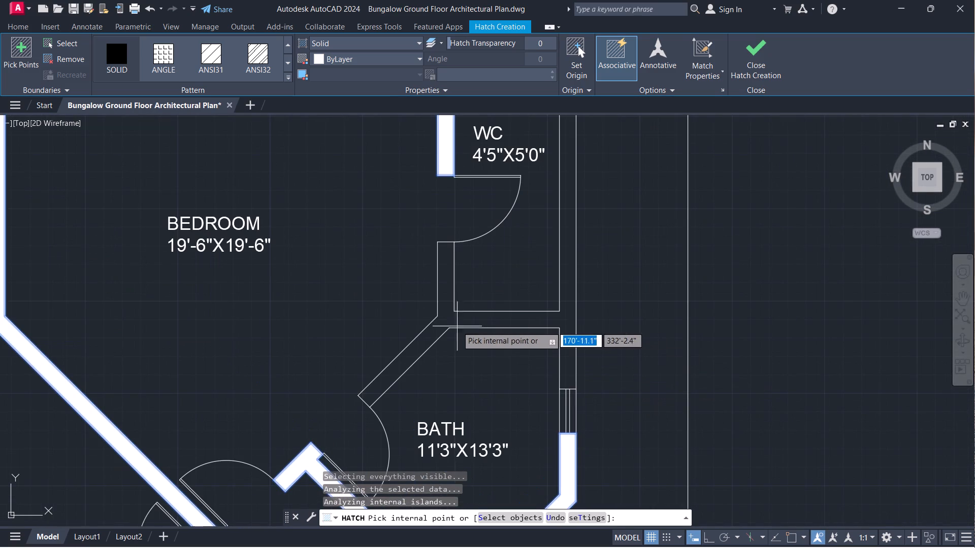
click(459, 317)
Fill the straight wall north of the sunken patio and its diagonal entrance wall with the solid hatch, and end the command.
scroll(431, 358, down, 5)
middle_drag(432, 390, 489, 280)
scroll(435, 391, up, 1)
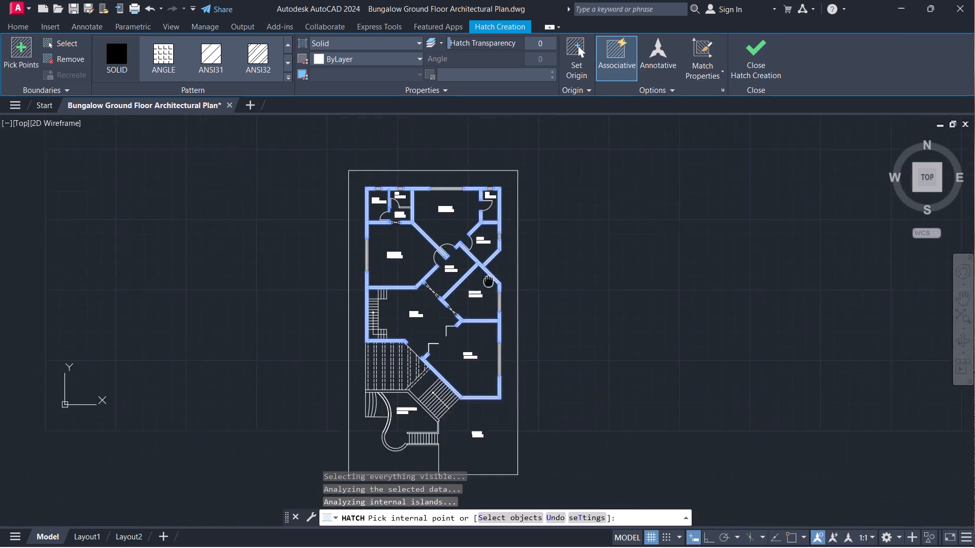
middle_drag(489, 280, 507, 226)
scroll(446, 326, up, 1)
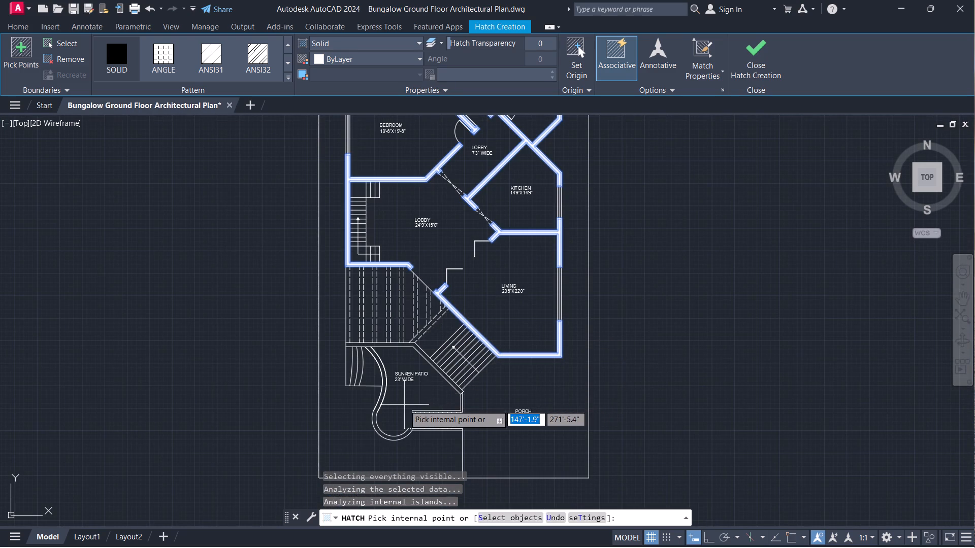
scroll(403, 348, up, 2)
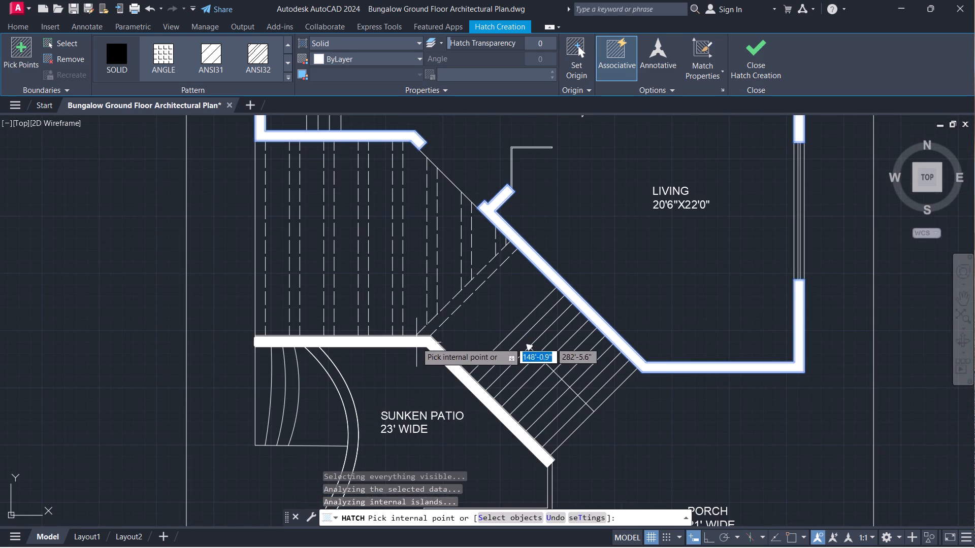
click(417, 342)
scroll(413, 369, down, 1)
middle_drag(411, 369, 411, 311)
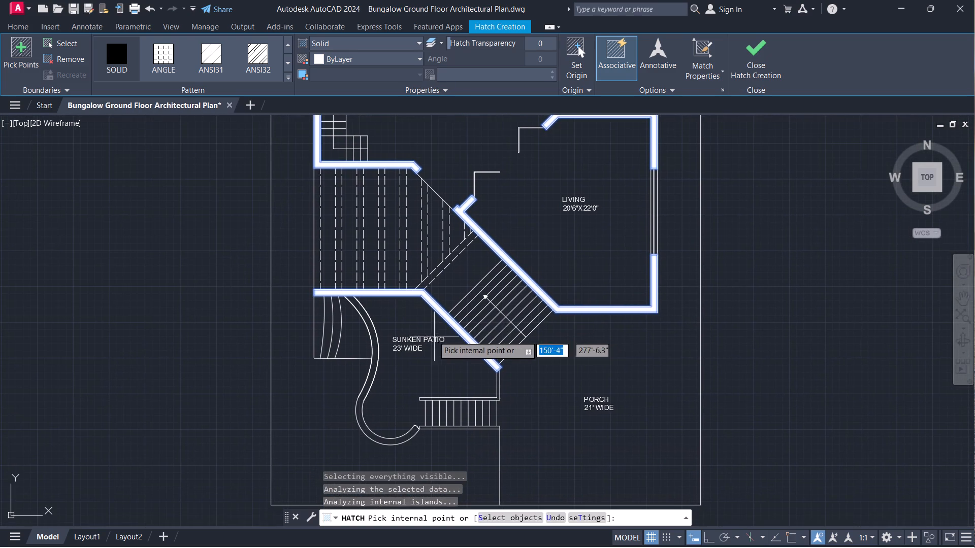
key(Escape)
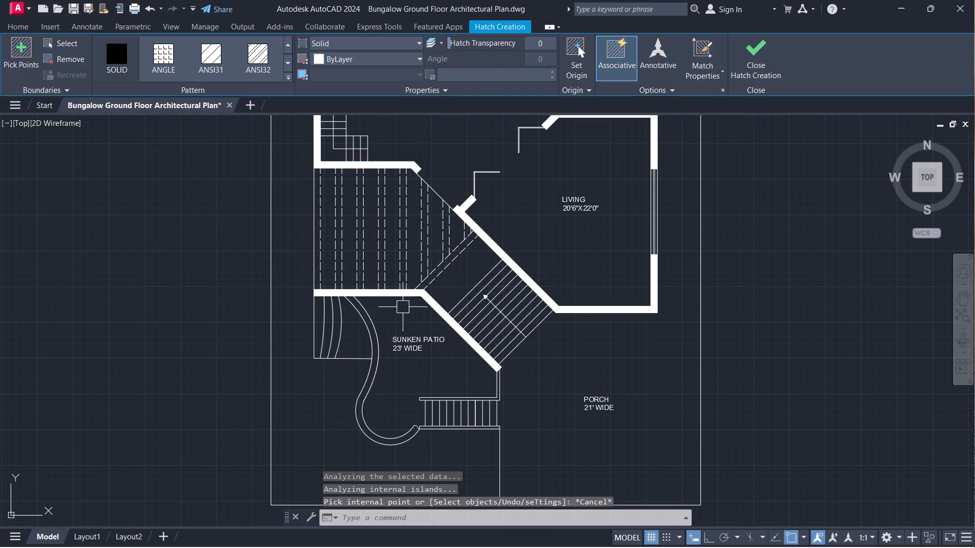
Start a plot of the model with DWFOUT and set the plotter to DWG To PDF.pc3.
scroll(400, 343, down, 1)
middle_drag(399, 337, 394, 368)
scroll(394, 336, down, 1)
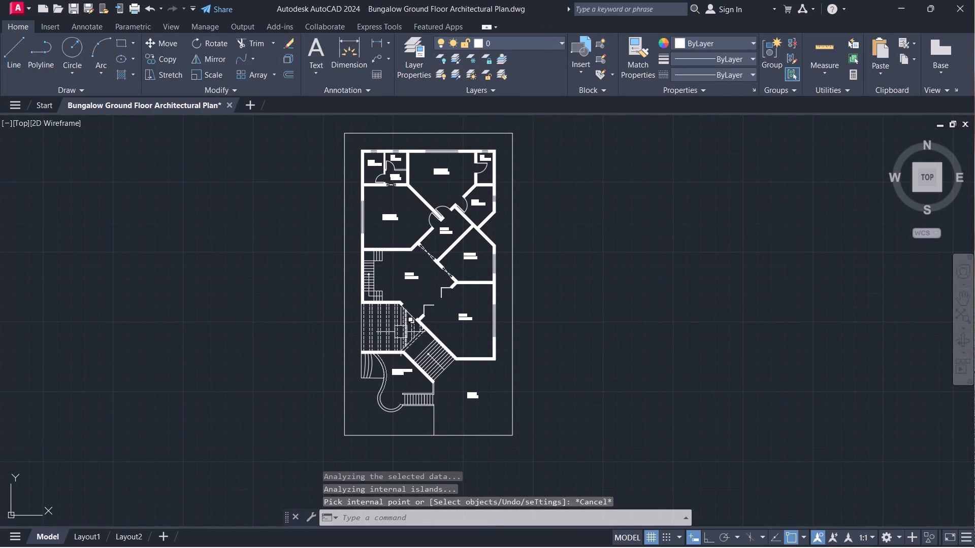
key(f)
key(Escape)
text(DW)
key(space)
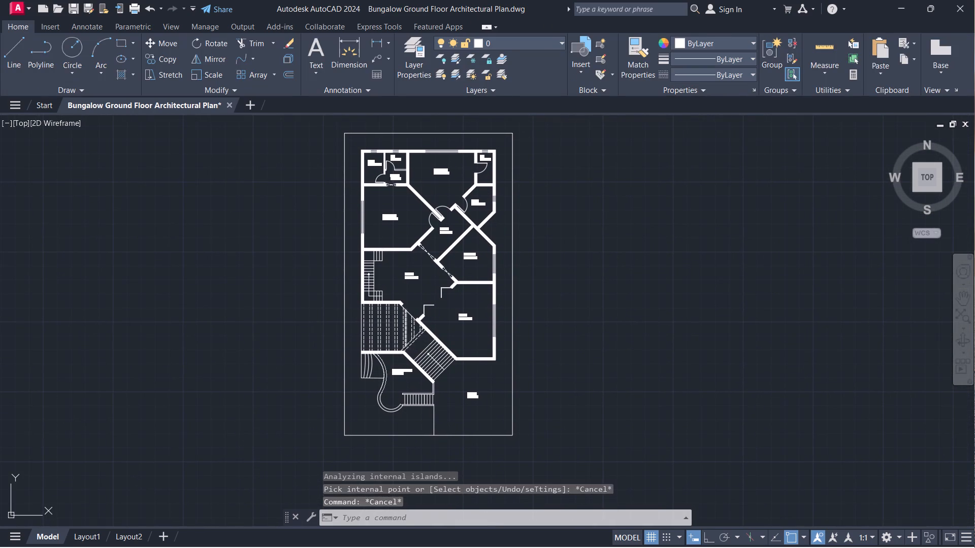
click(368, 276)
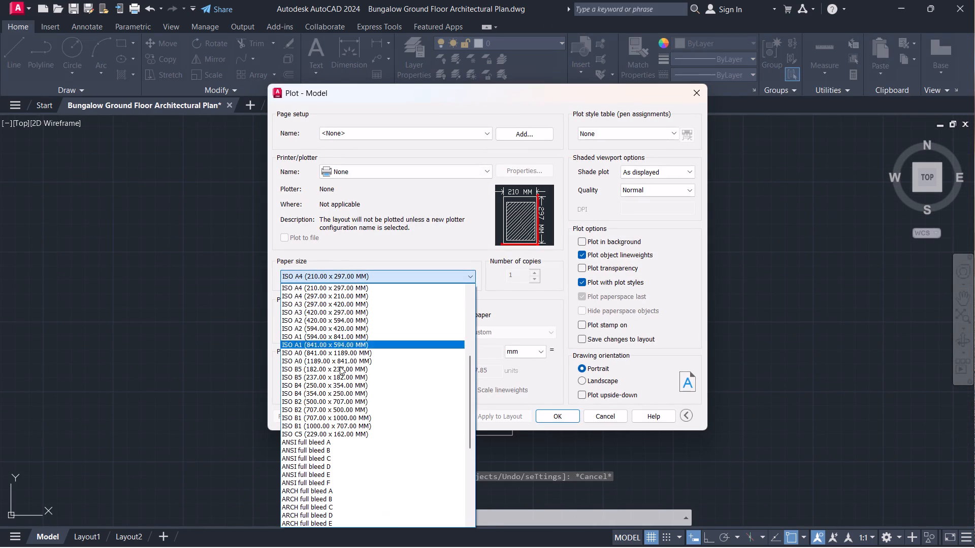
click(410, 167)
click(412, 177)
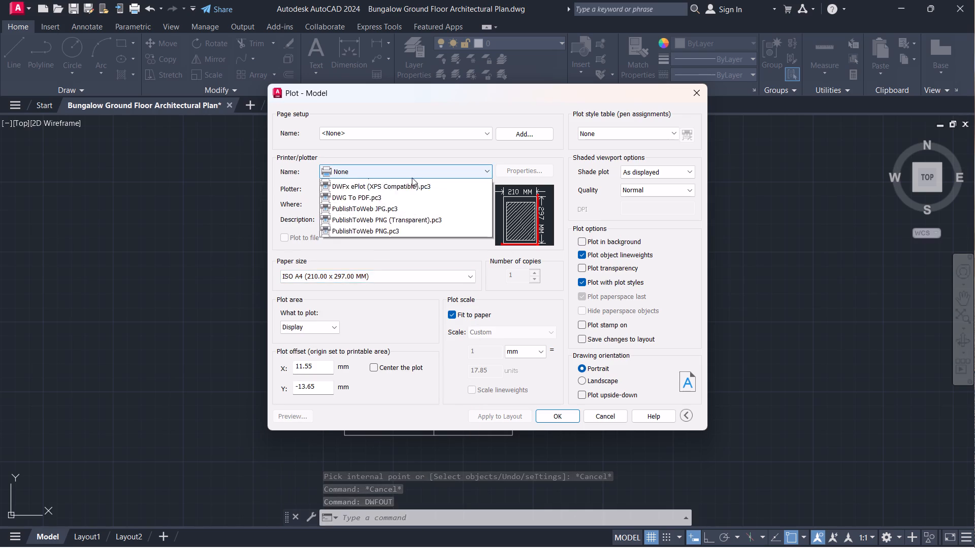
click(380, 295)
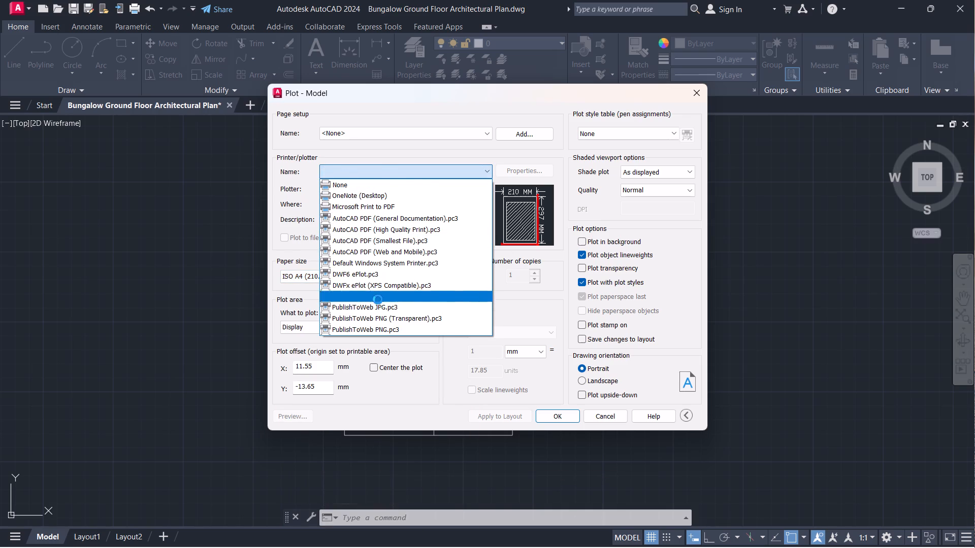
Set the plot area to a window enclosing the plan's outer rectangular border.
click(307, 337)
click(310, 330)
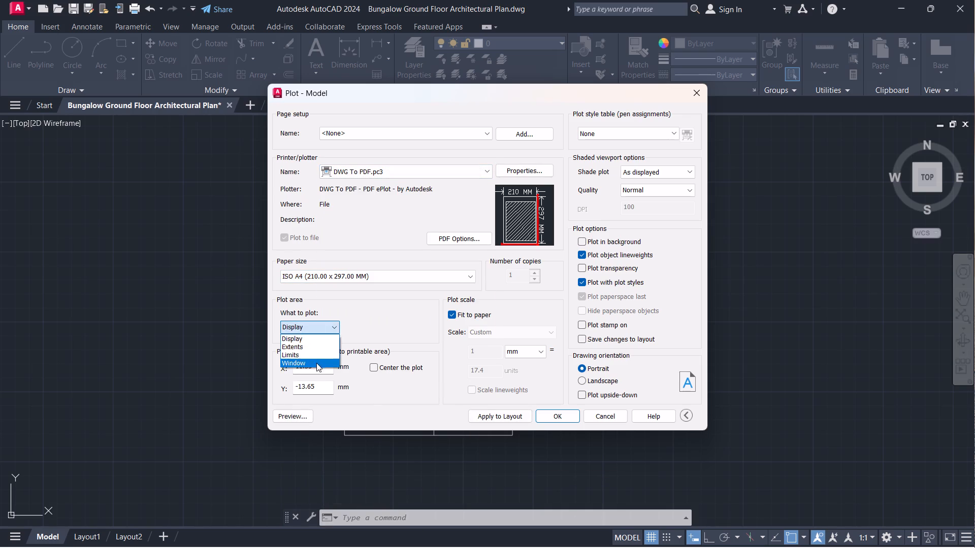
click(315, 364)
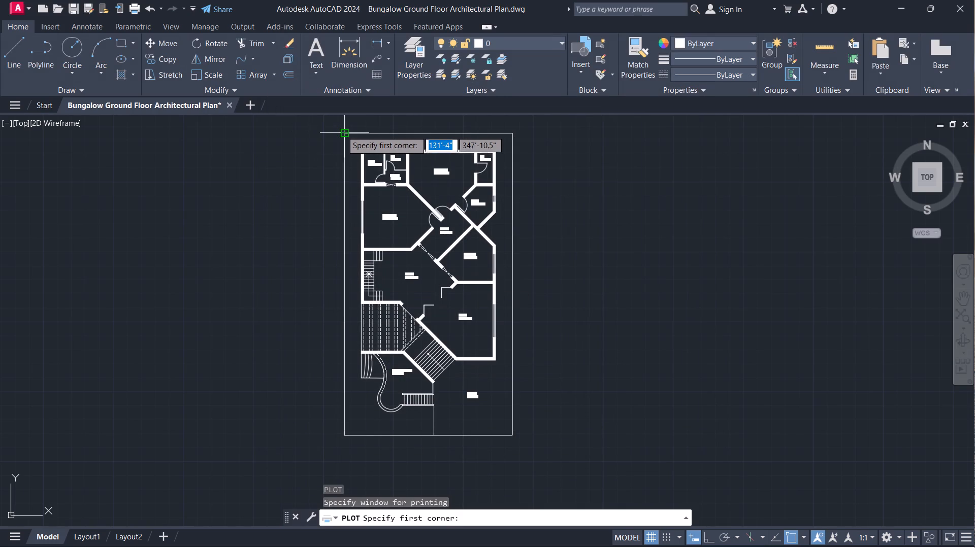
click(340, 129)
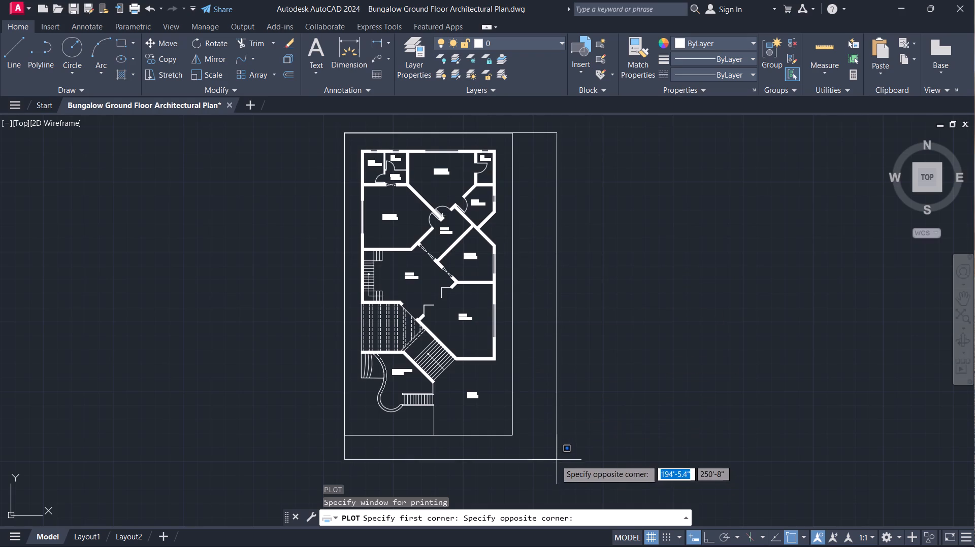
click(518, 441)
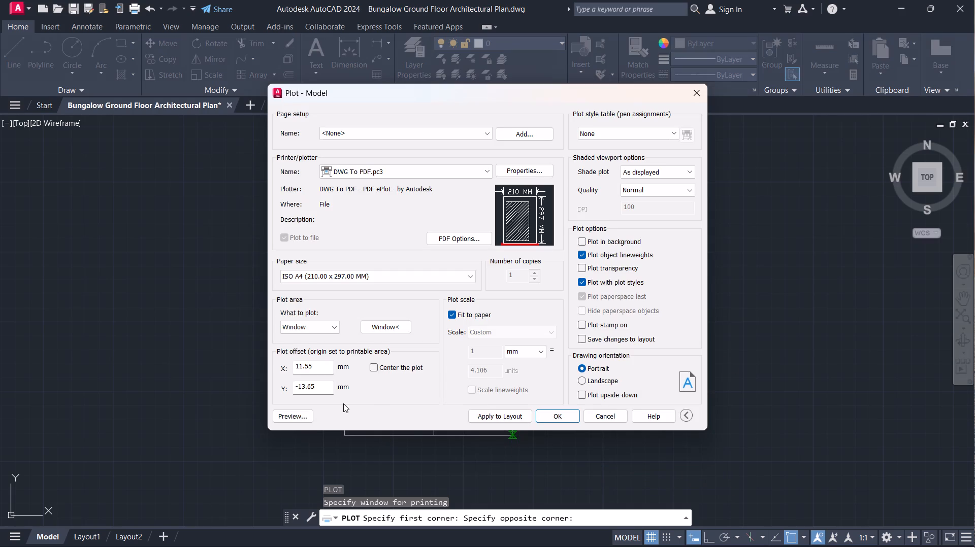
Center the plot, set the shade plot to Legacy wireframe, and apply the plot settings to the layout.
click(374, 362)
click(380, 369)
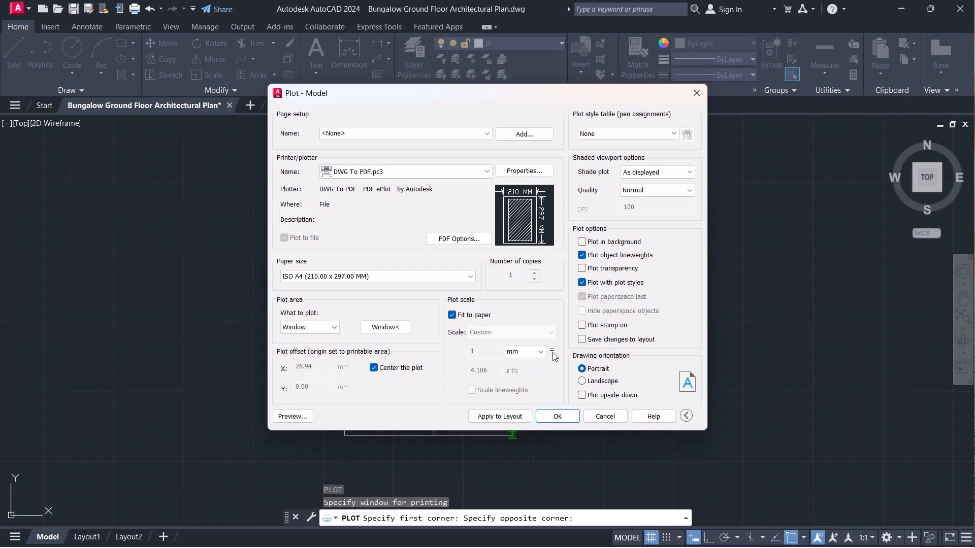
click(650, 171)
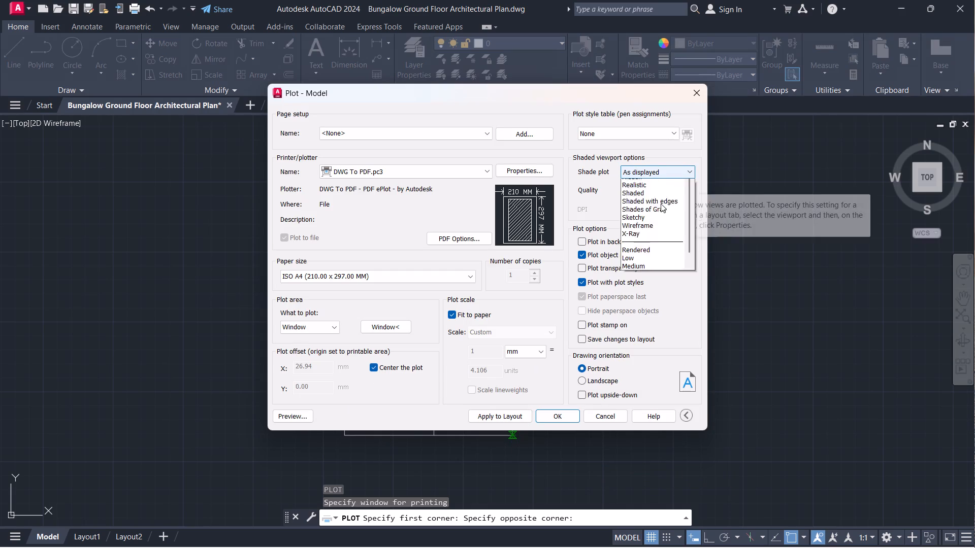
click(661, 195)
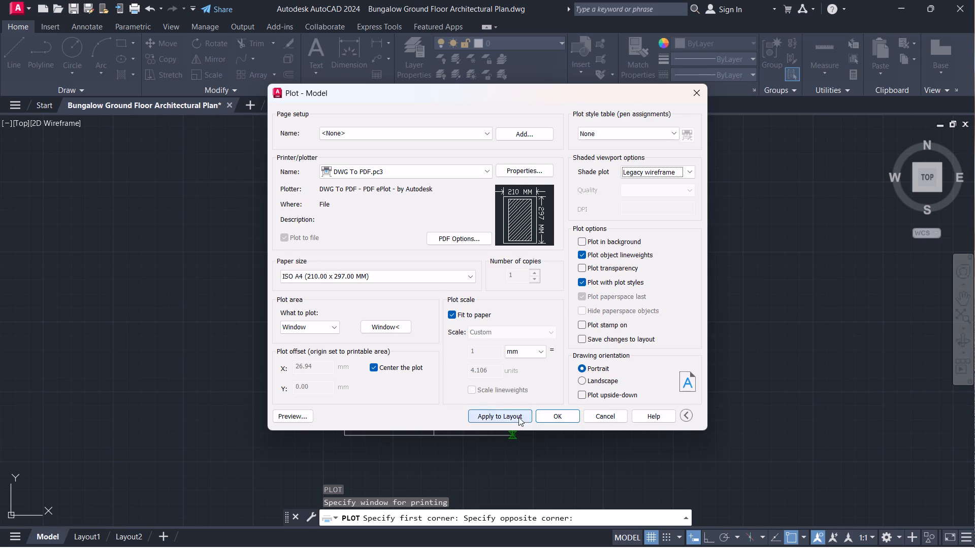
click(518, 417)
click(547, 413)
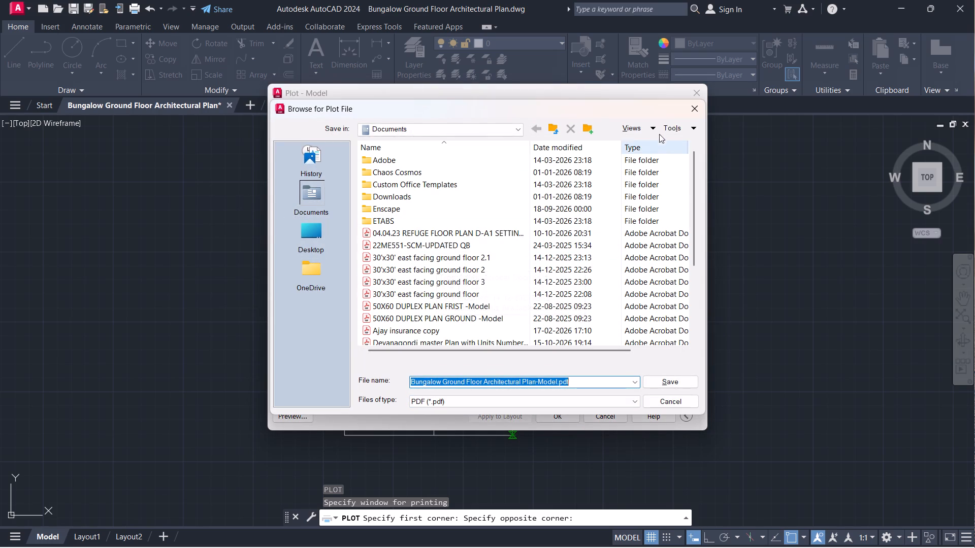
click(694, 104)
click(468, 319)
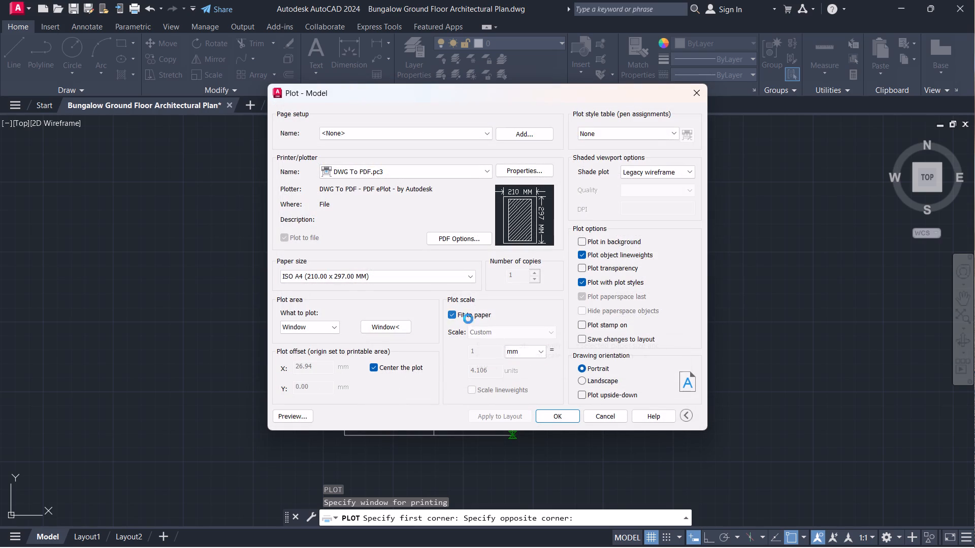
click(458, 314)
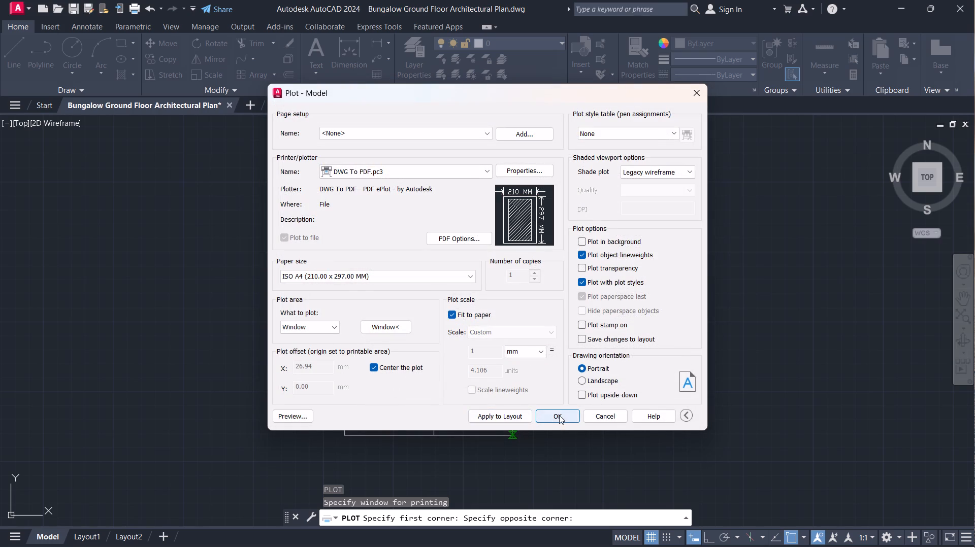
Plot the plan as Bungalow Ground Floor Architectural Plan-Model.pdf into the Desktop's SYMBIOSIS SOLUTIONS folder, and close the opened PDF.
click(559, 415)
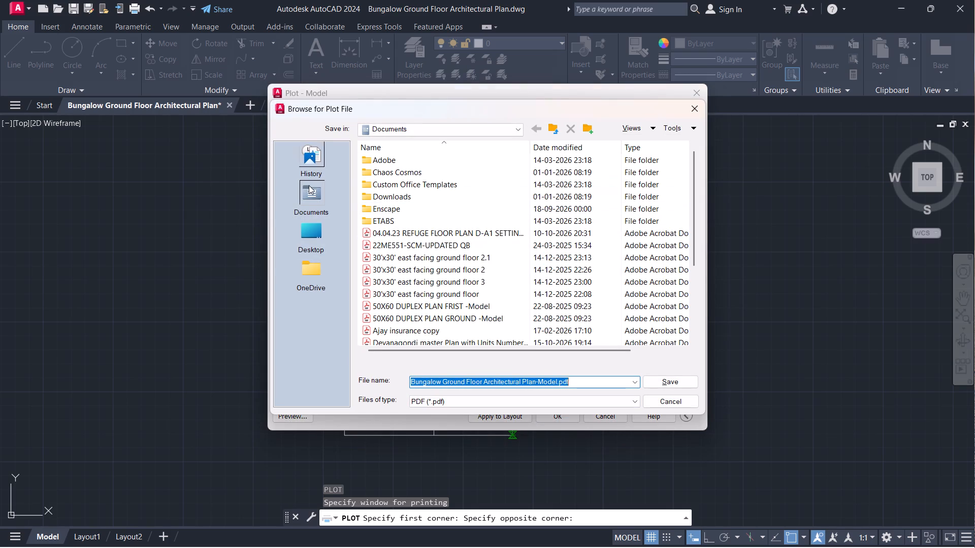
click(317, 234)
scroll(462, 282, down, 4)
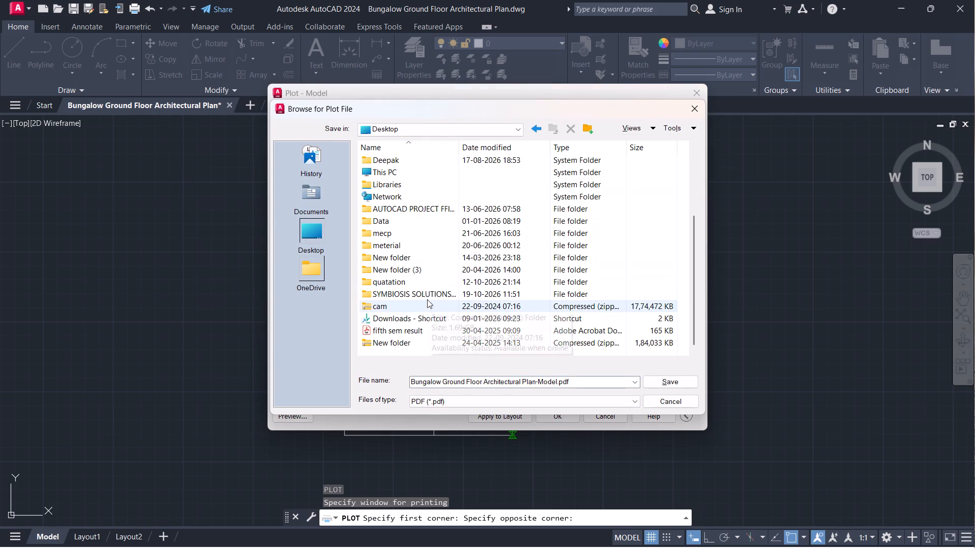
double_click(427, 299)
click(668, 385)
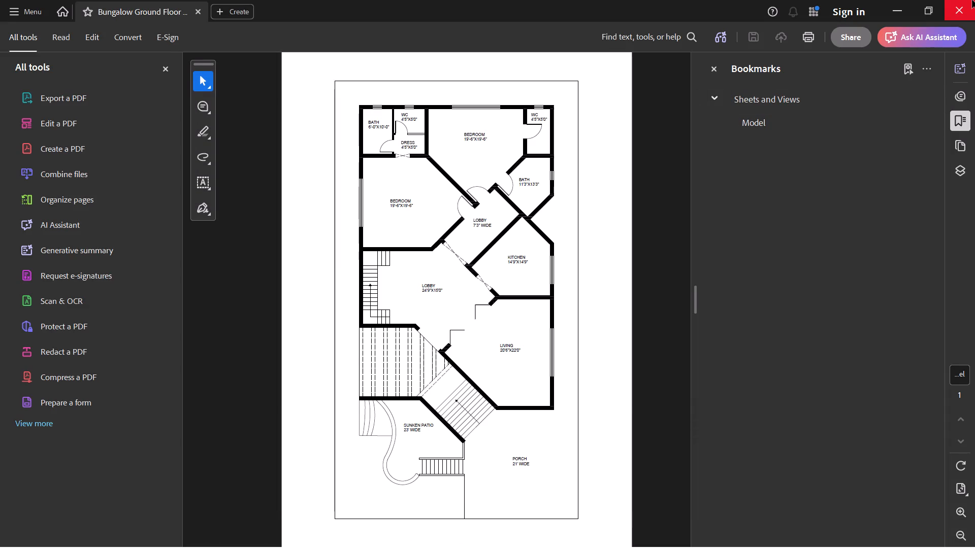
click(972, 0)
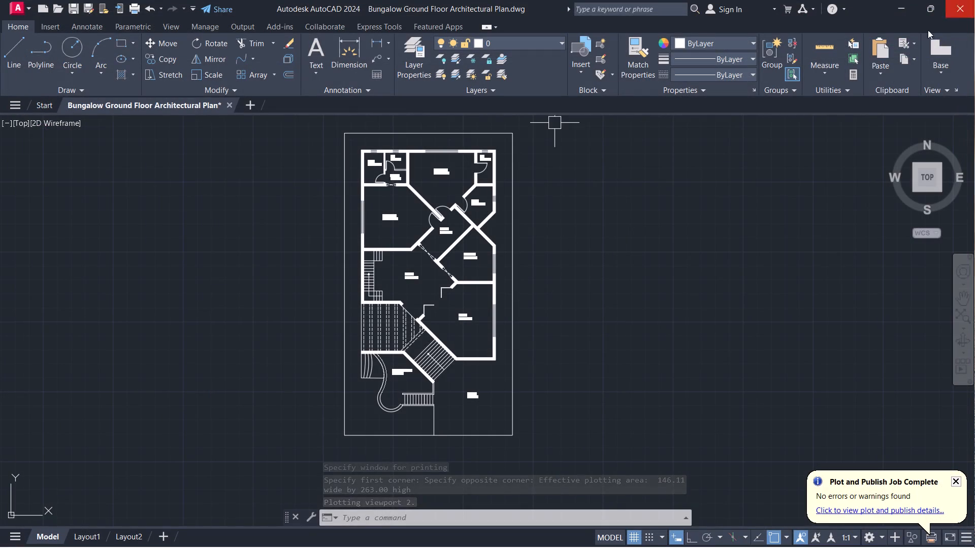
Save the bungalow ground floor drawing.
key(ctrl+s)
Turn off command logging with LOGFILEOFF.
text(LOG)
key(Down)
key(Return)
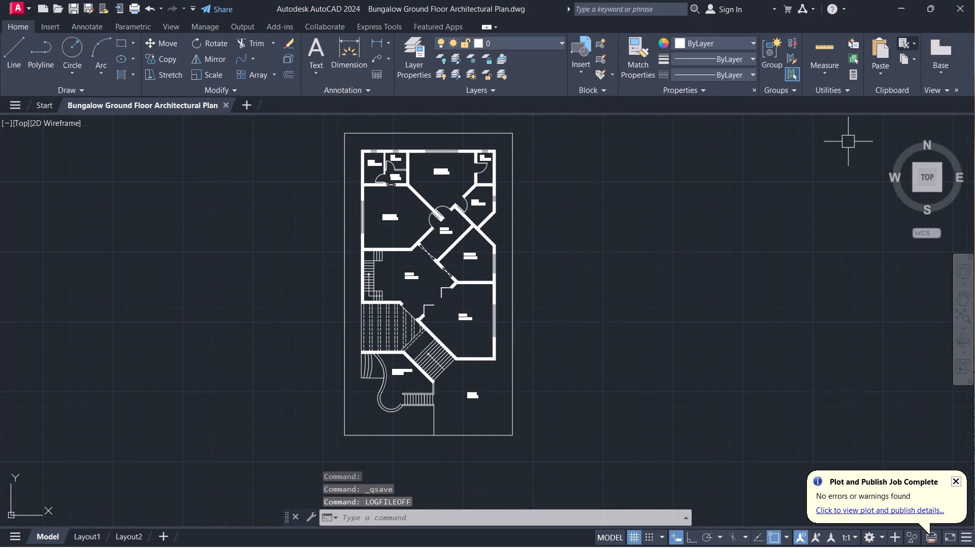
Close AutoCAD.
click(956, 19)
click(957, 7)
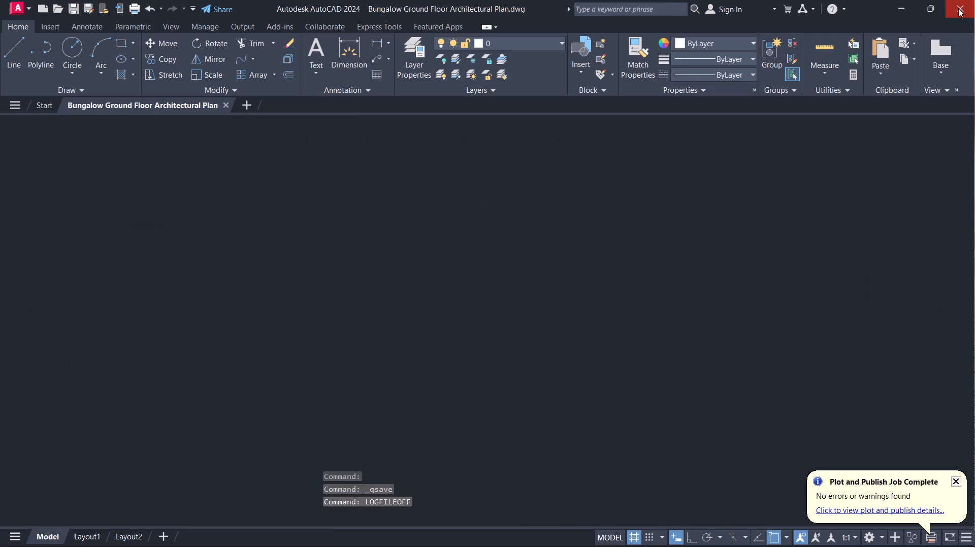